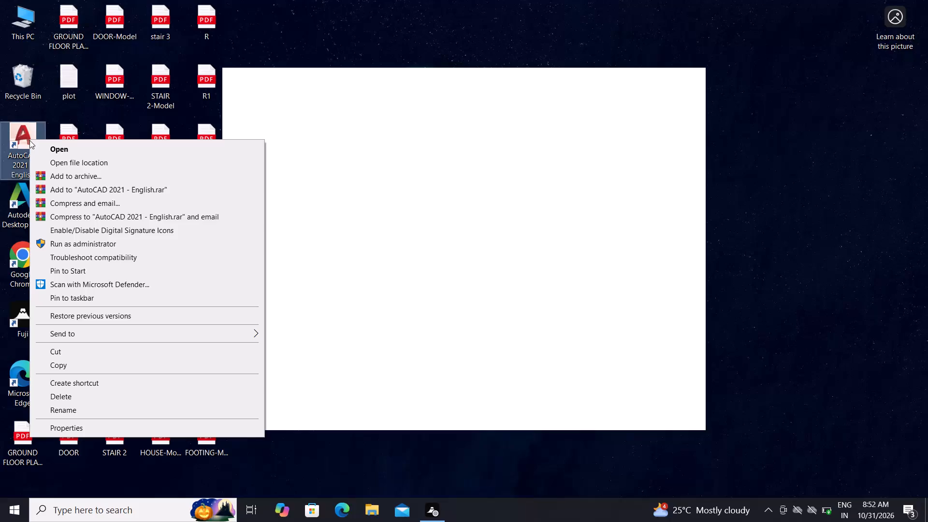
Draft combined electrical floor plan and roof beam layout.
Launch AutoCAD 2021 and start a new blank drawing.
left_click(65, 149)
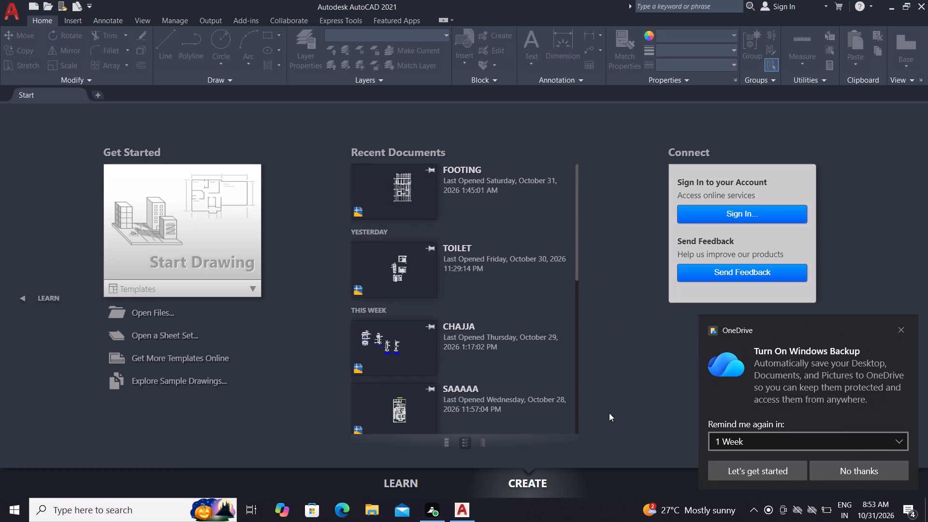
double_click(216, 244)
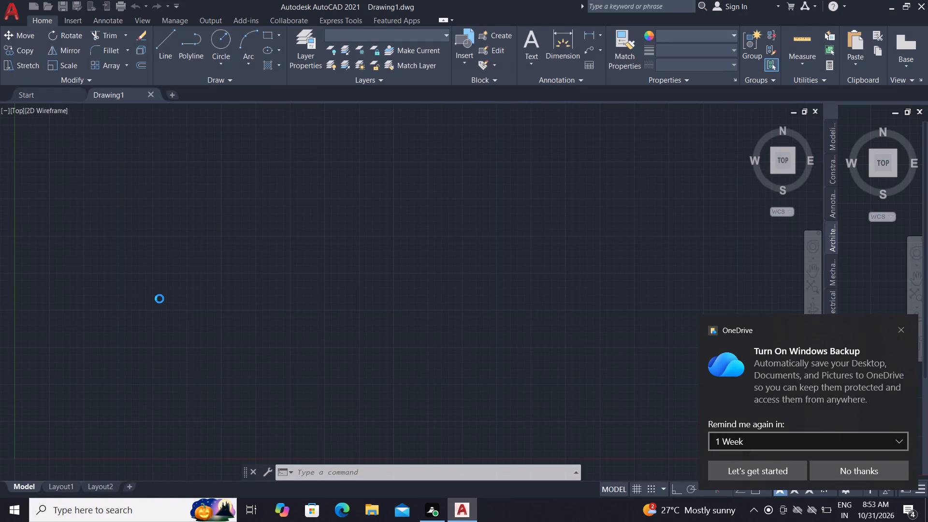
Configure the drawing units to a length precision of 0 and an insertion scale of Millimeters.
type("UN")
key("space")
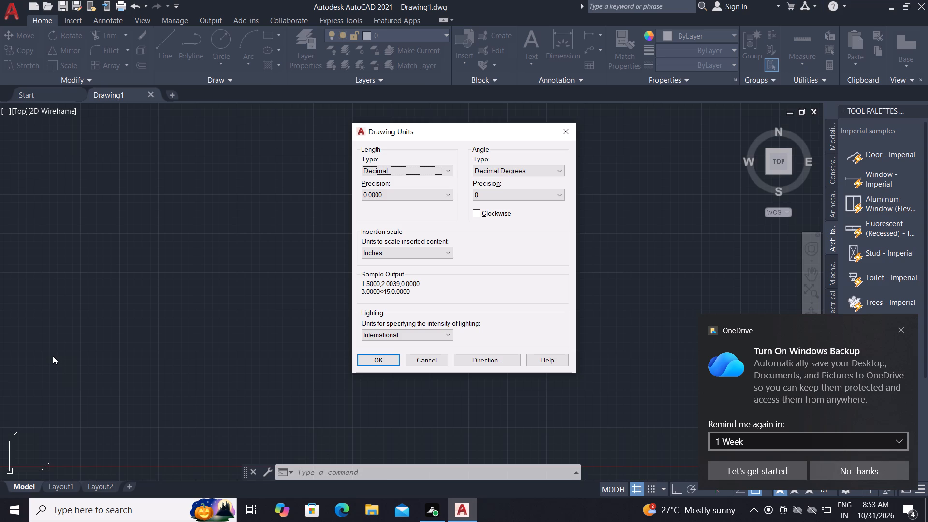
left_click(417, 198)
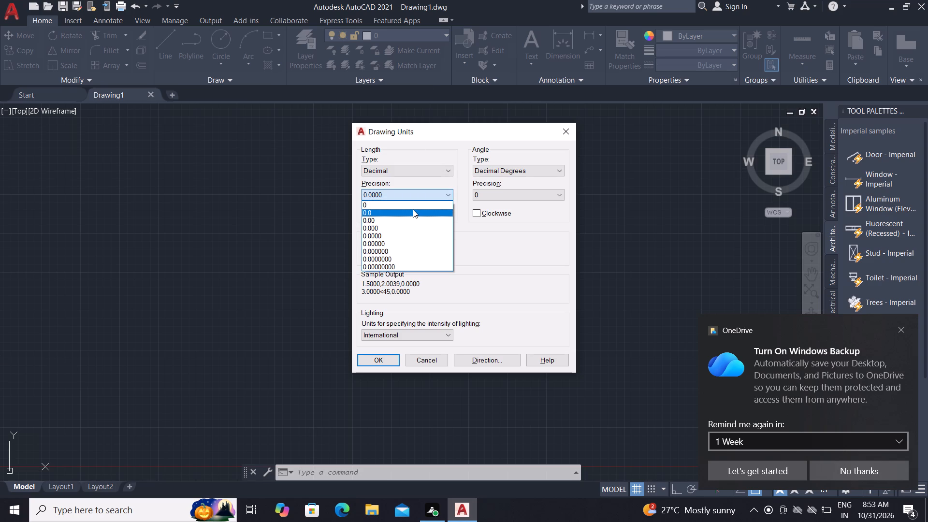
left_click(413, 202)
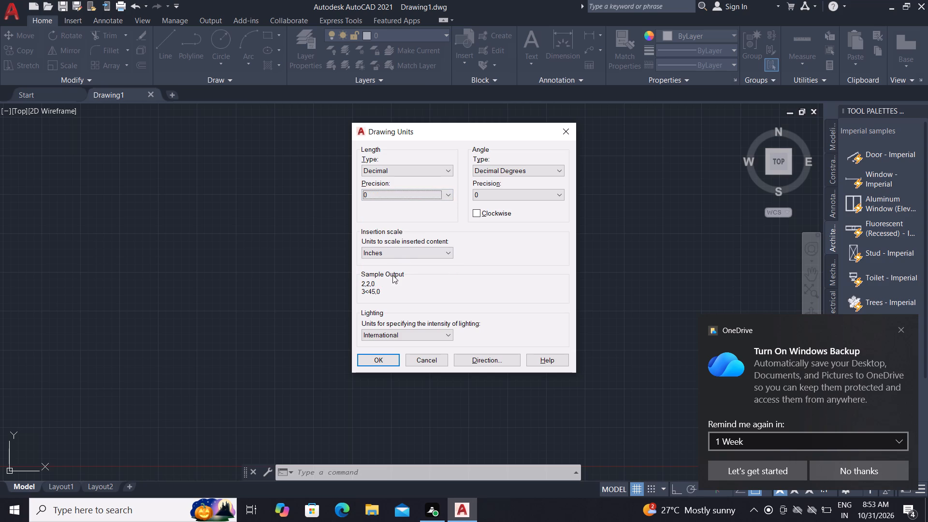
left_click(406, 258)
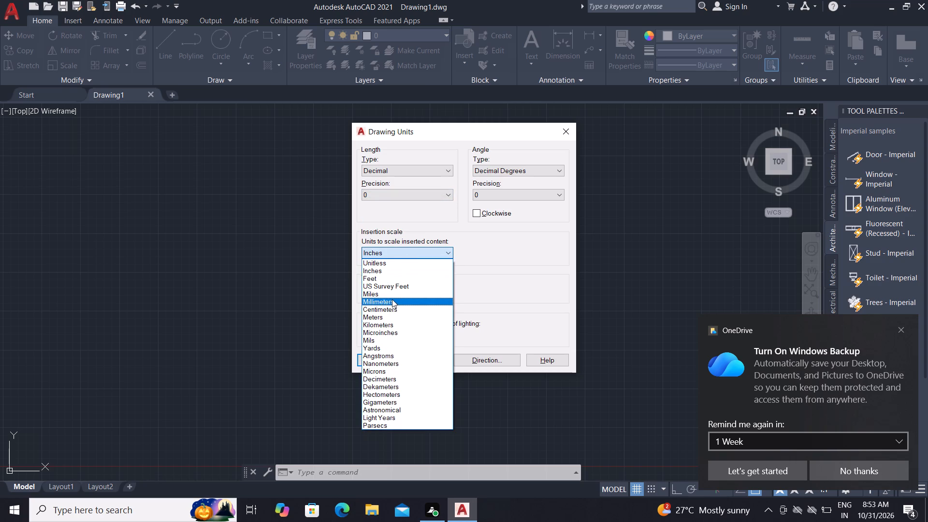
left_click(392, 299)
left_click(374, 367)
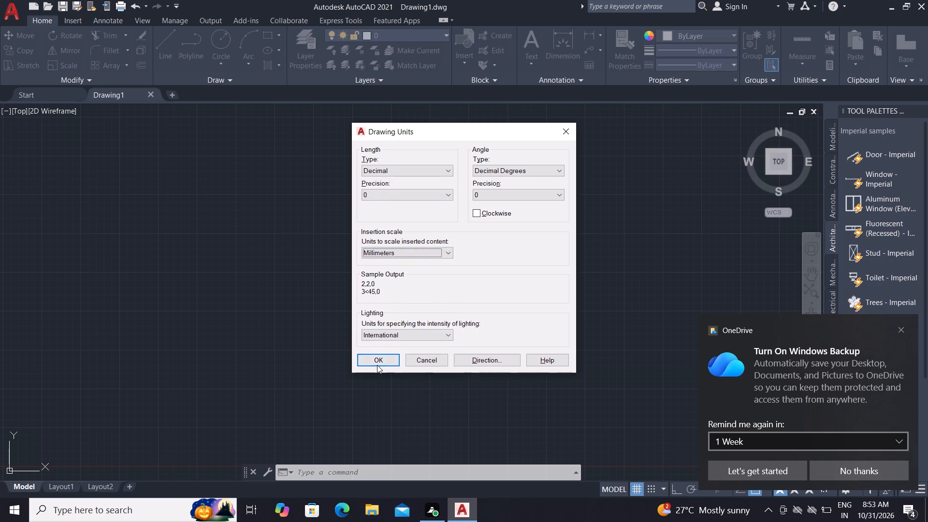
left_click(379, 361)
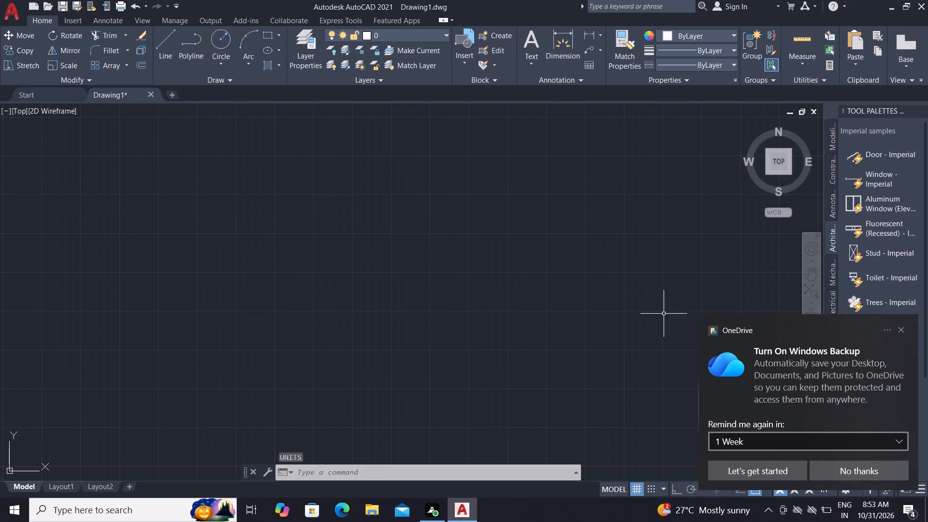
Modify the Standard dimension style so its primary linear units are Decimal with precision 0.
type("D")
key("space")
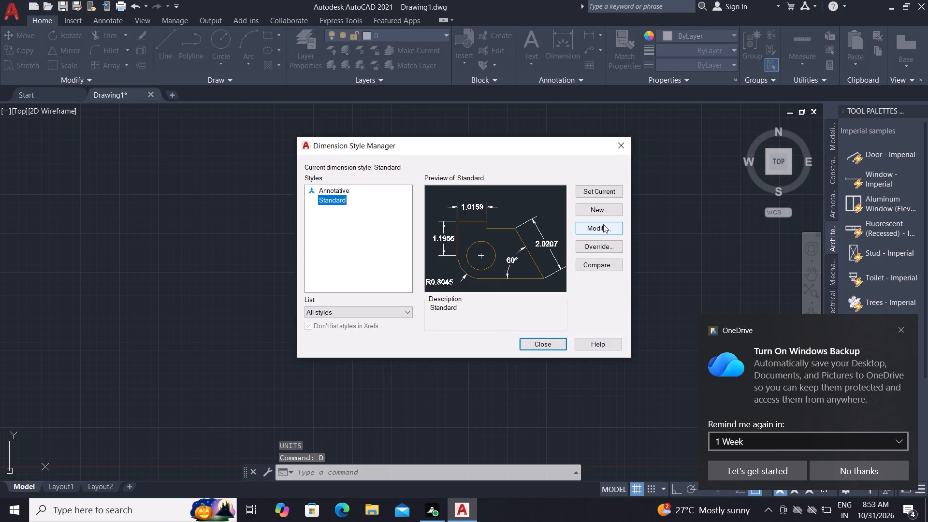
left_click(603, 224)
left_click(604, 226)
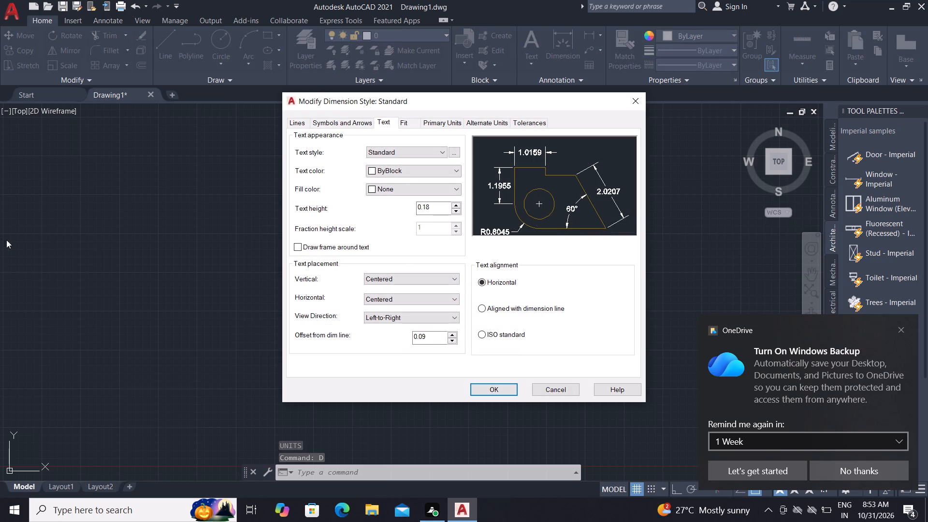
left_click(435, 118)
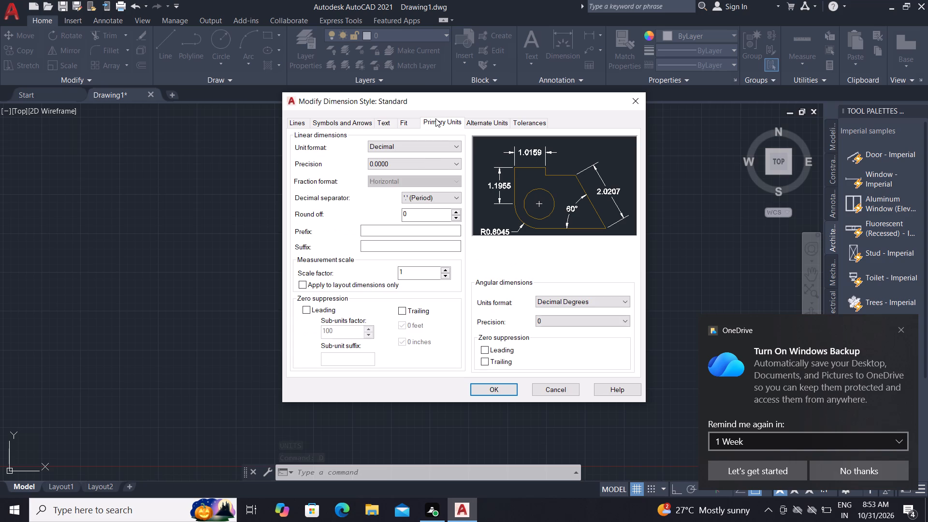
left_click(423, 150)
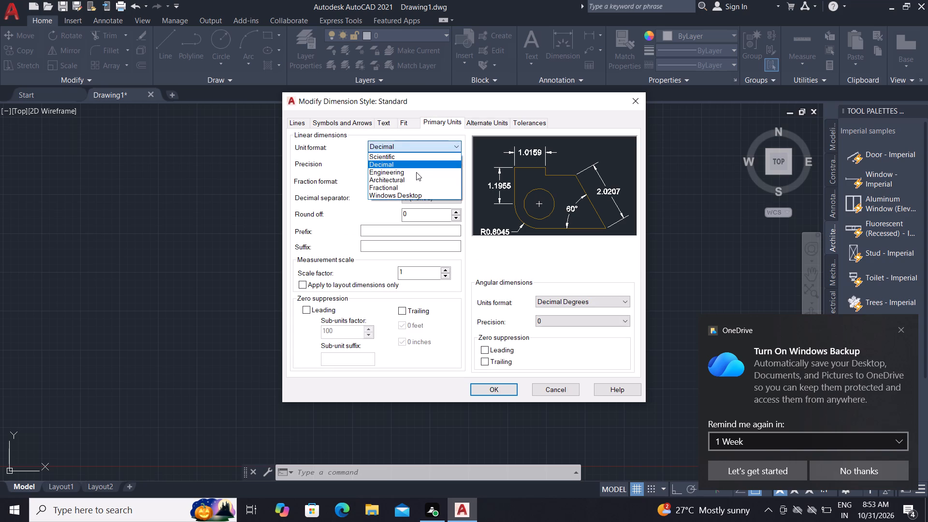
left_click(416, 172)
left_click(431, 149)
left_click(433, 156)
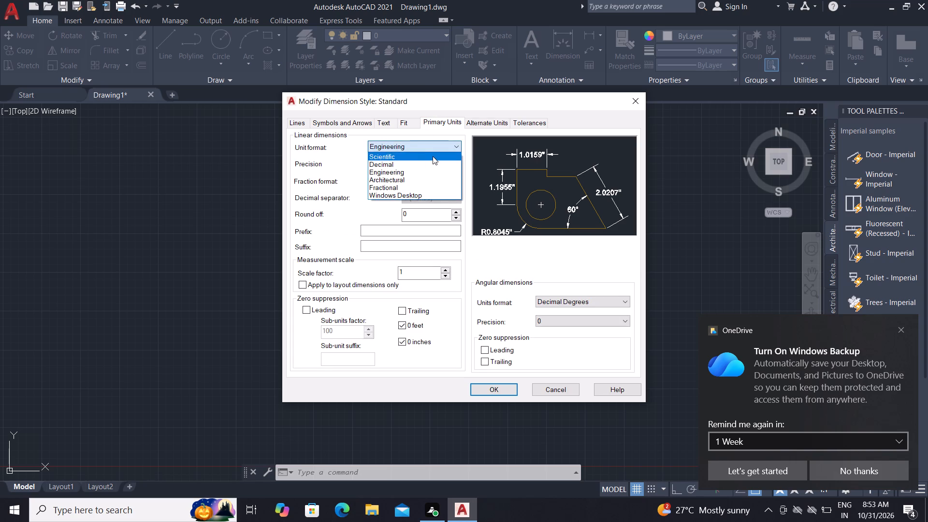
left_click(439, 147)
left_click(442, 161)
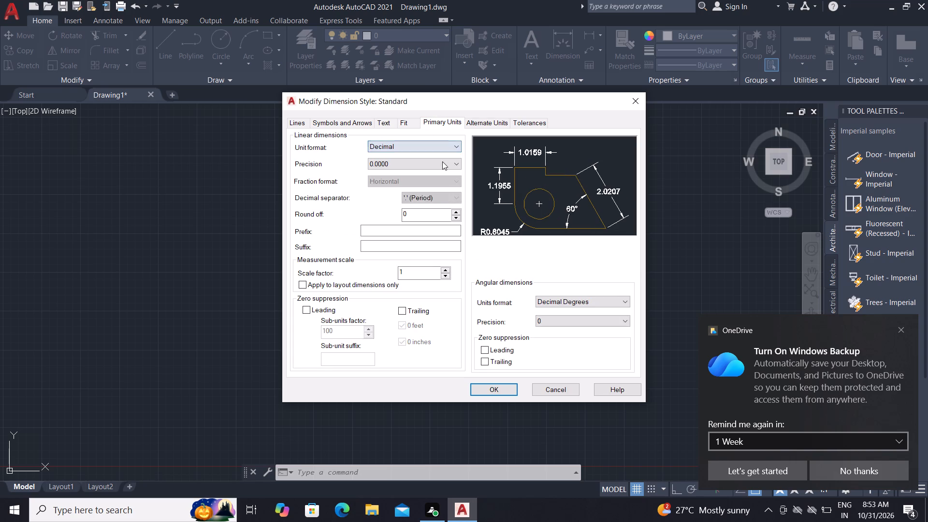
left_click(441, 161)
left_click(435, 175)
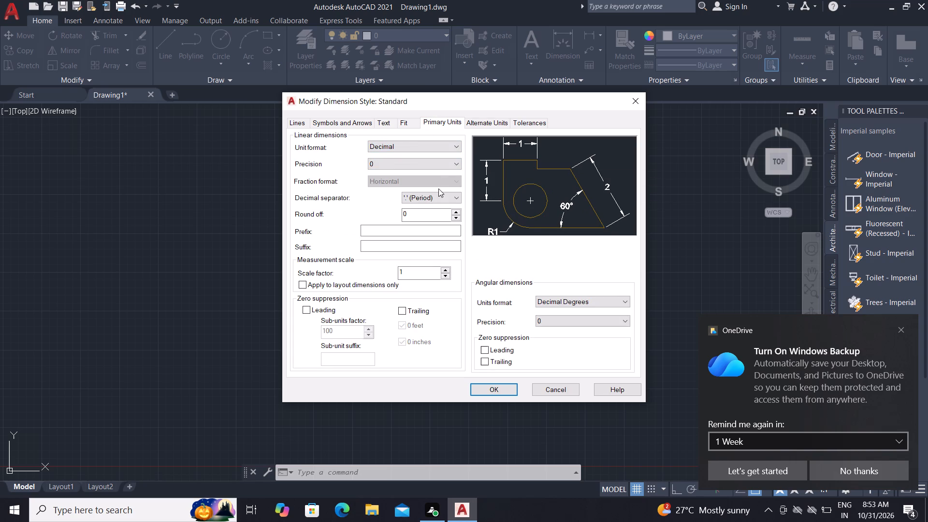
left_click(504, 391)
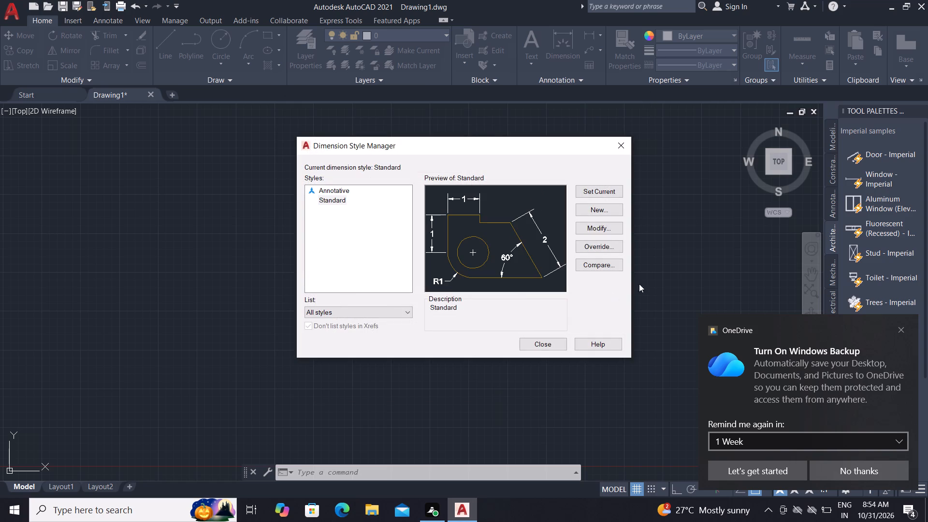
Set the Standard dimension style as current and close the Dimension Style Manager.
left_click(597, 189)
left_click(597, 188)
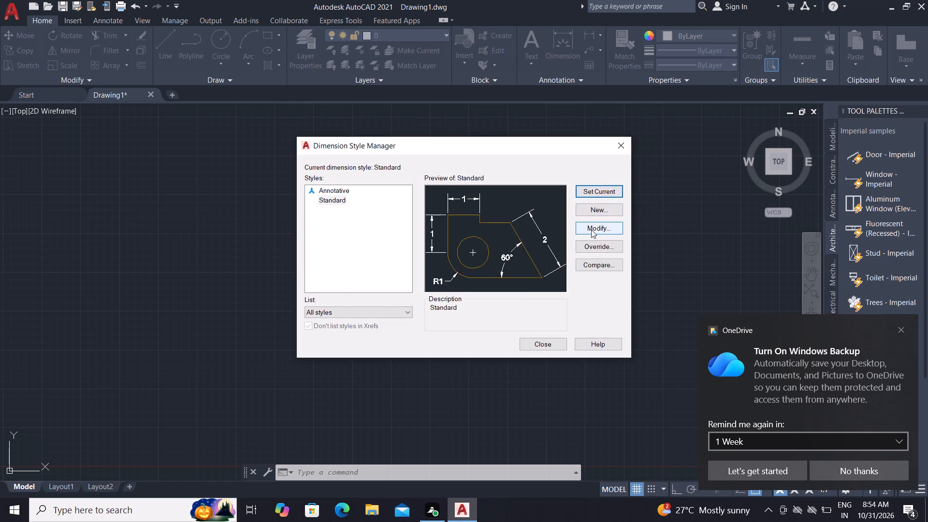
left_click(591, 230)
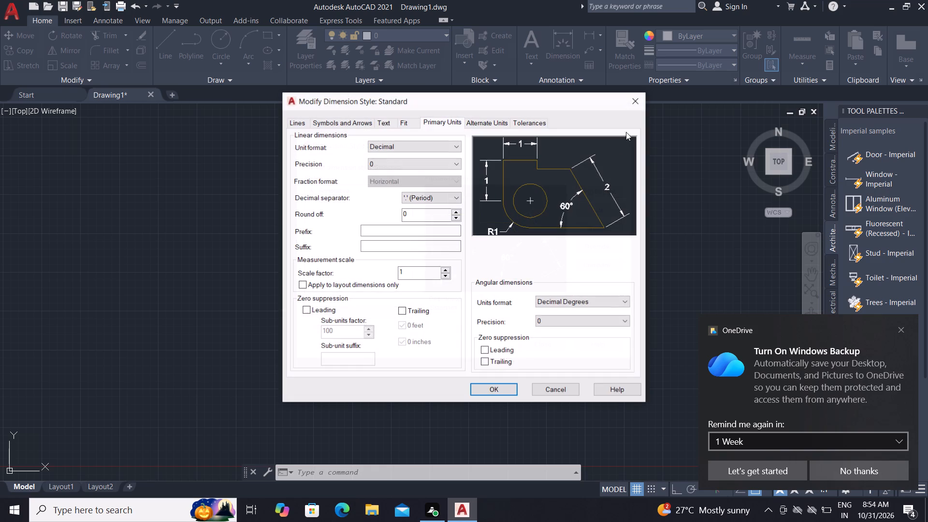
left_click(634, 102)
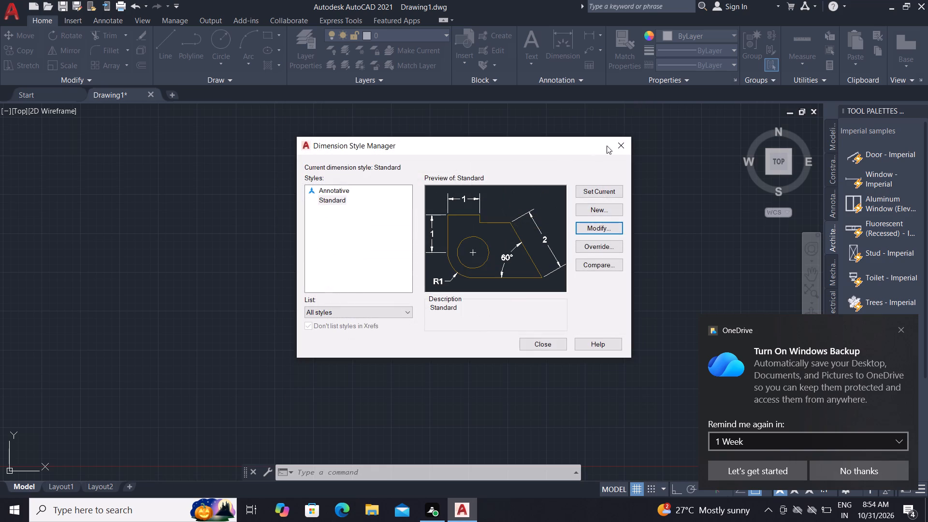
left_click(620, 145)
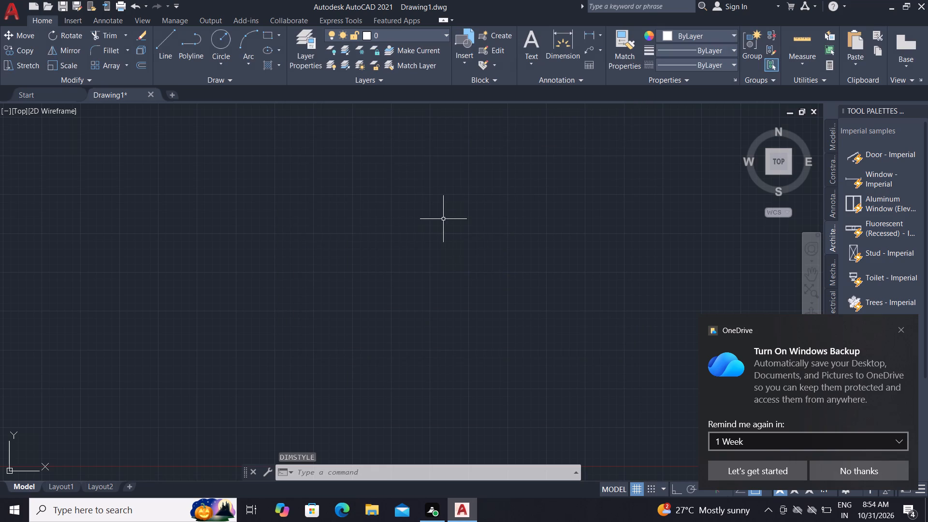
key("Escape")
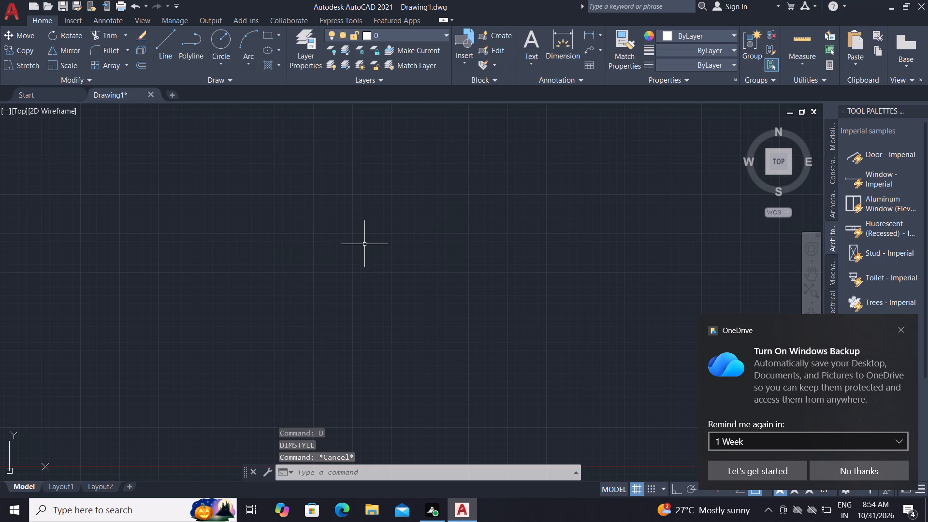
key("Escape")
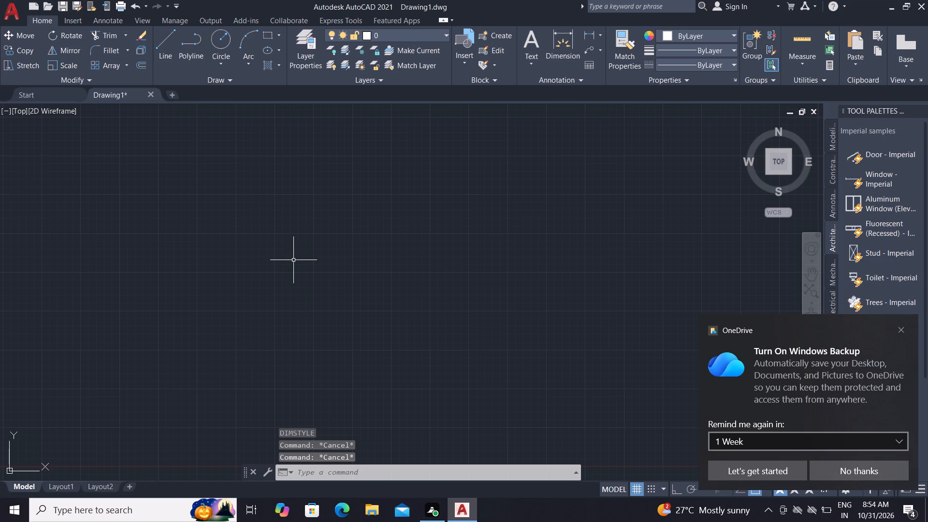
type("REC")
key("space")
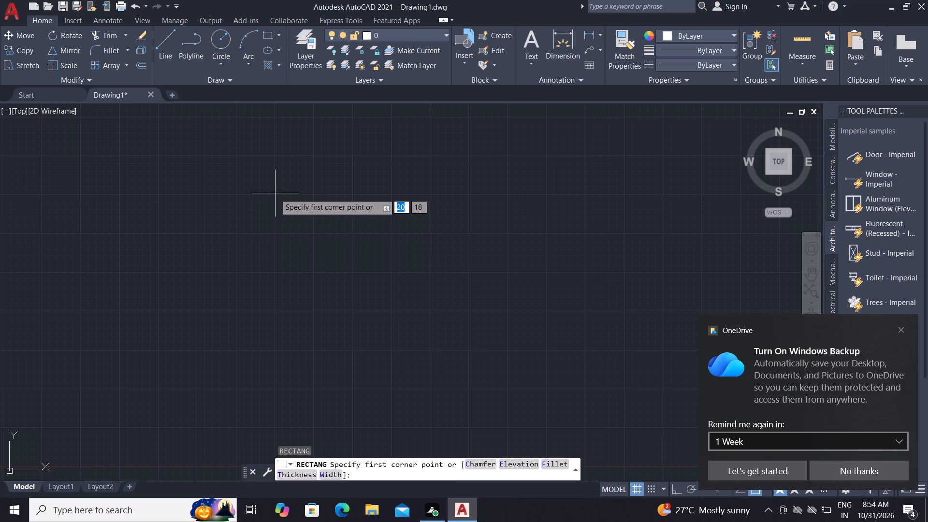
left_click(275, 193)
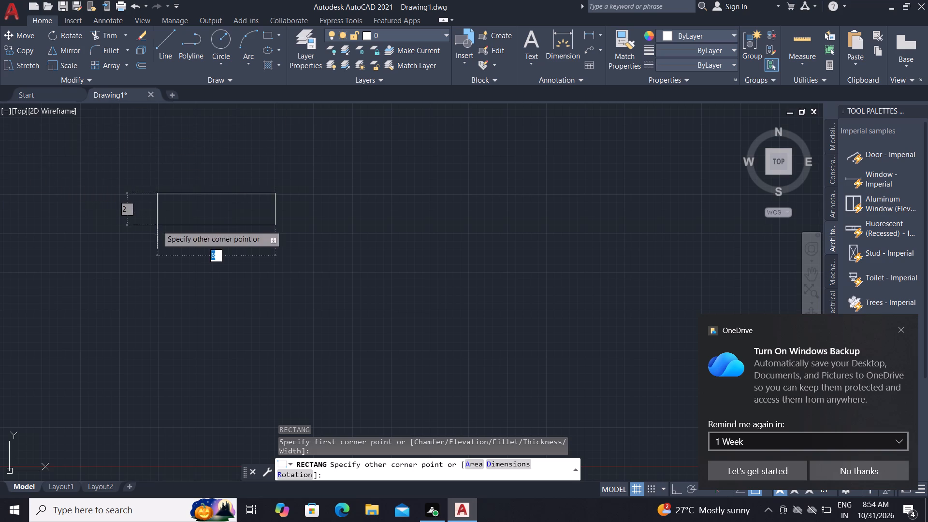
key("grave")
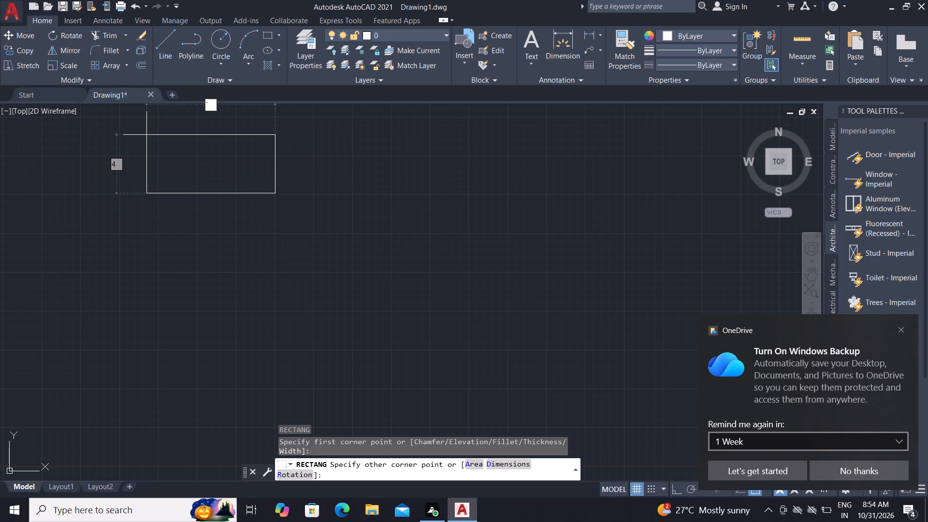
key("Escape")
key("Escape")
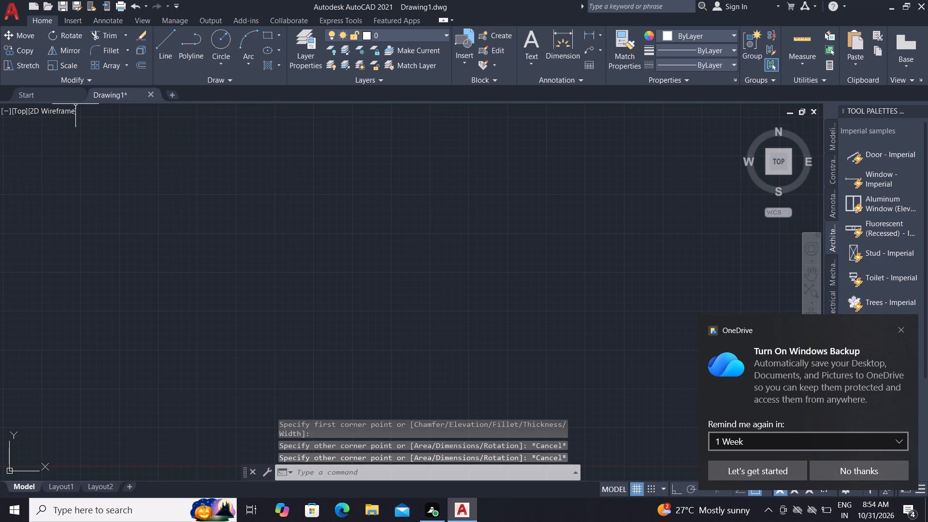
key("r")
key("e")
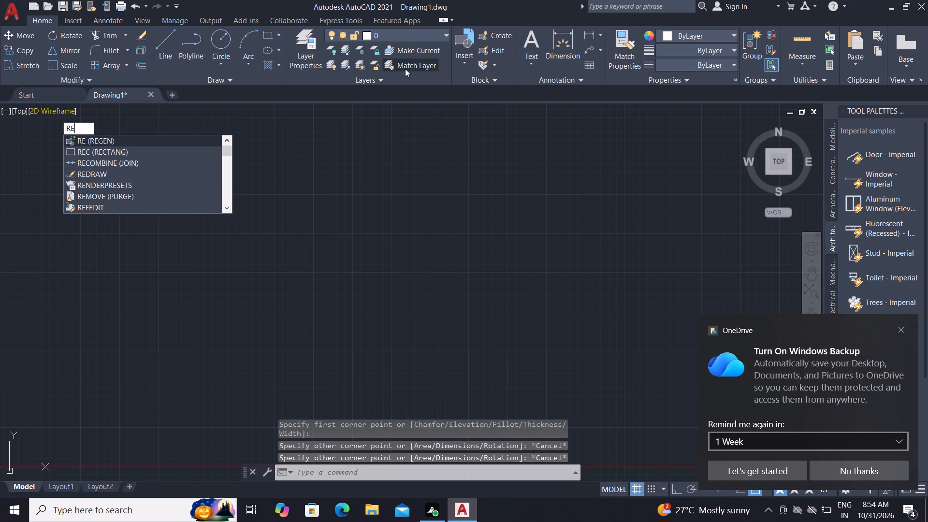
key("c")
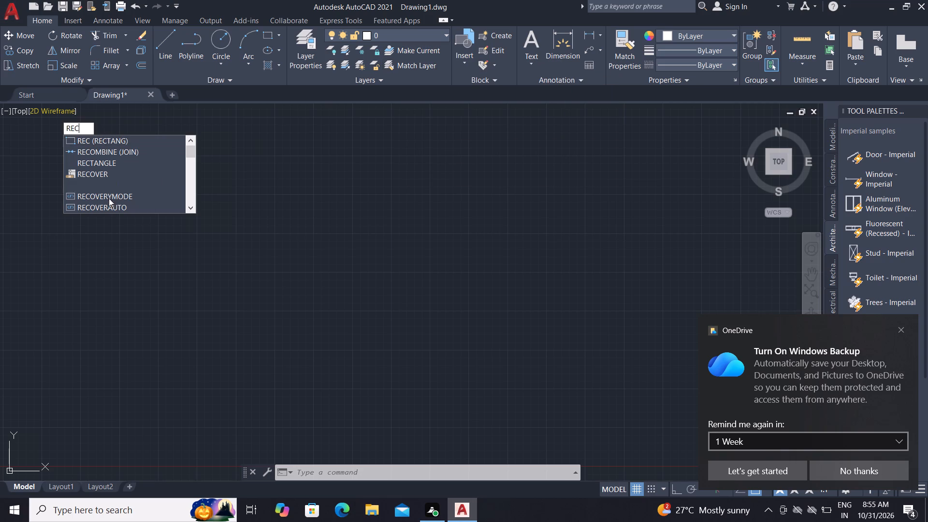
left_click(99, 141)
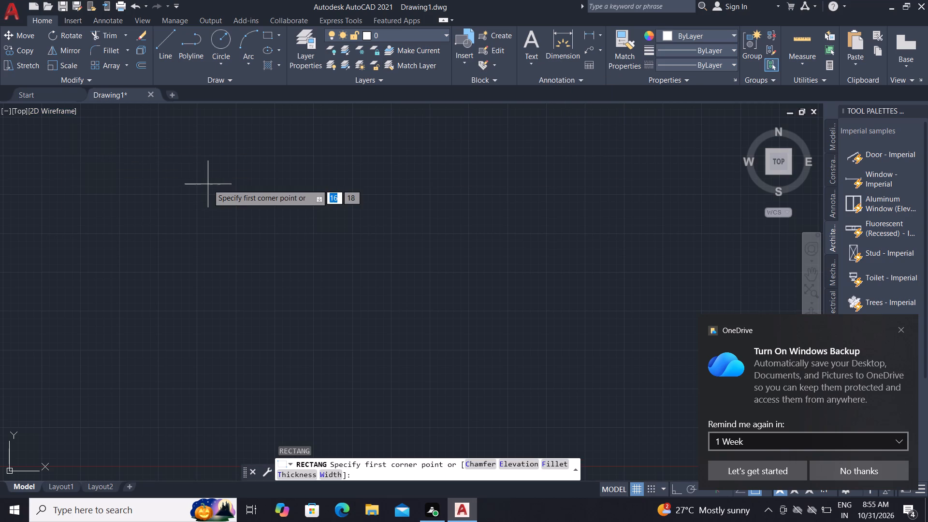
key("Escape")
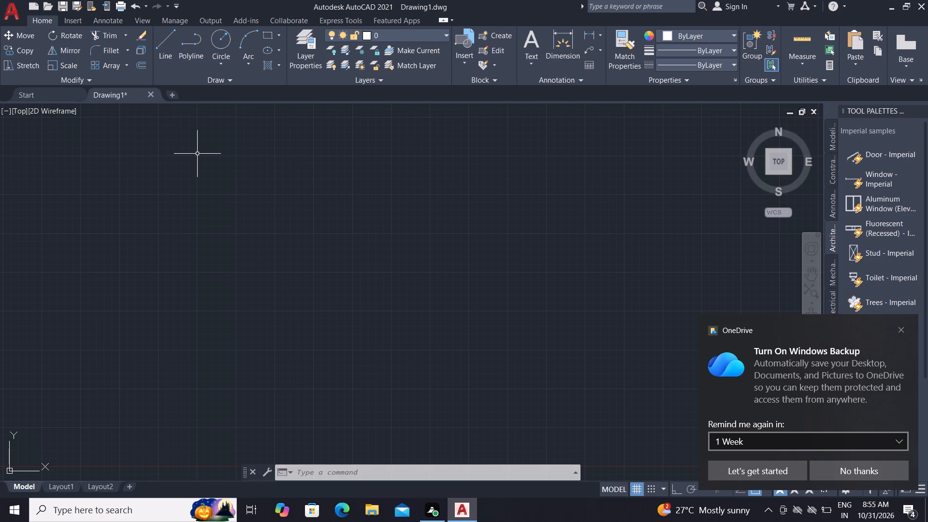
With Ortho on, draw a vertical line 4730 mm downward and a second segment about 4714 mm straight back up.
key("l")
key("space")
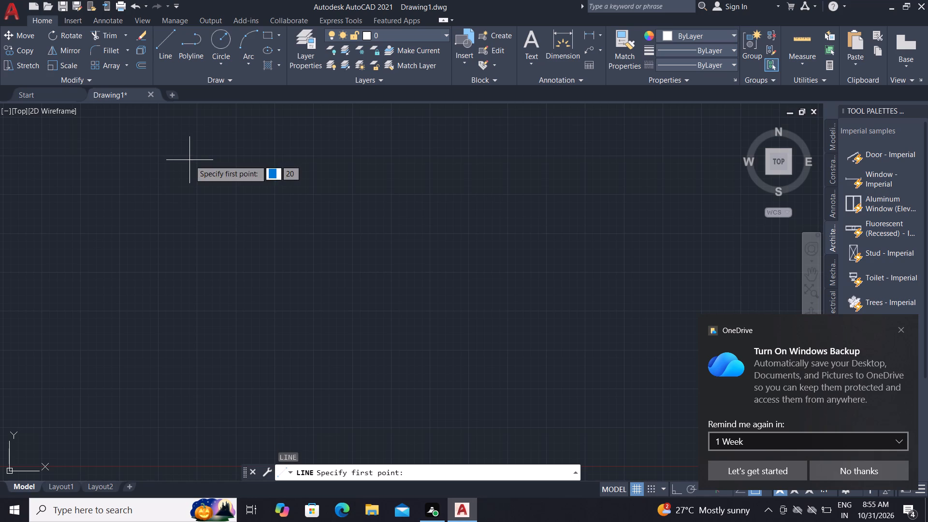
left_click(189, 160)
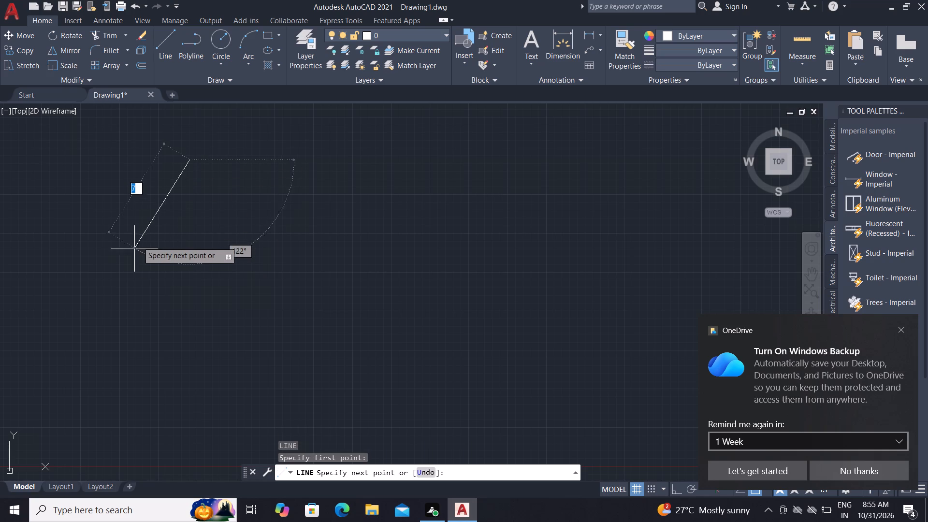
key("F8")
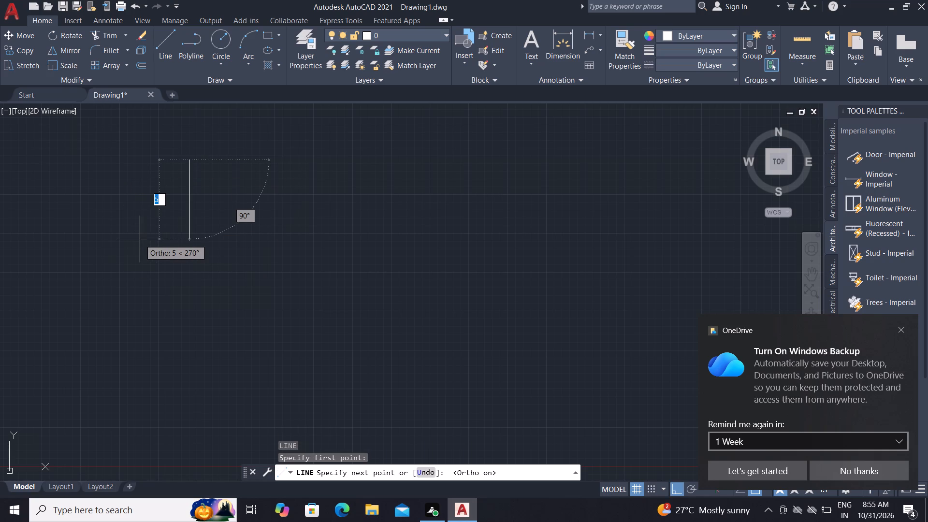
type("47")
key("3")
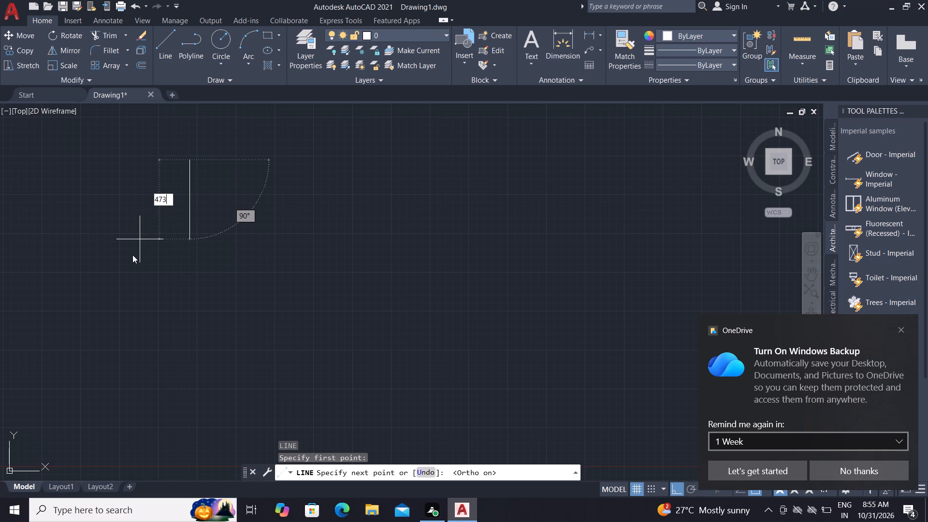
type("0")
key("space")
scroll(249, 234, "down", 2)
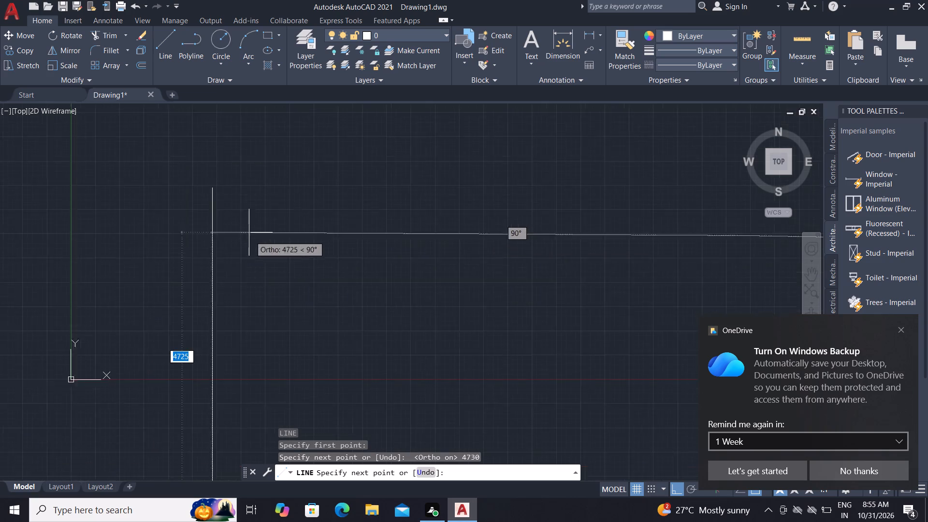
scroll(252, 217, "down", 5)
scroll(174, 196, "down", 7)
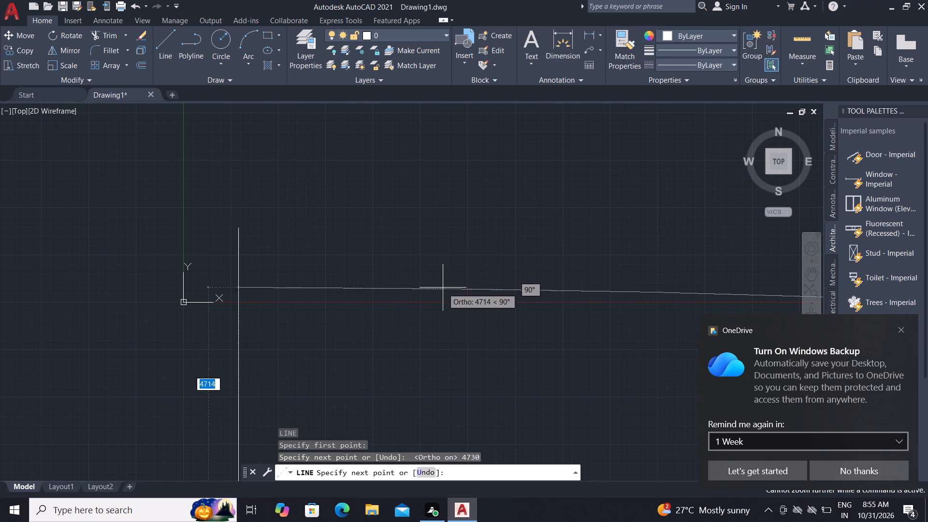
left_click(441, 287)
scroll(377, 243, "down", 3)
key("Escape")
Erase one of the two overlapping vertical line segments near the origin.
scroll(308, 247, "down", 3)
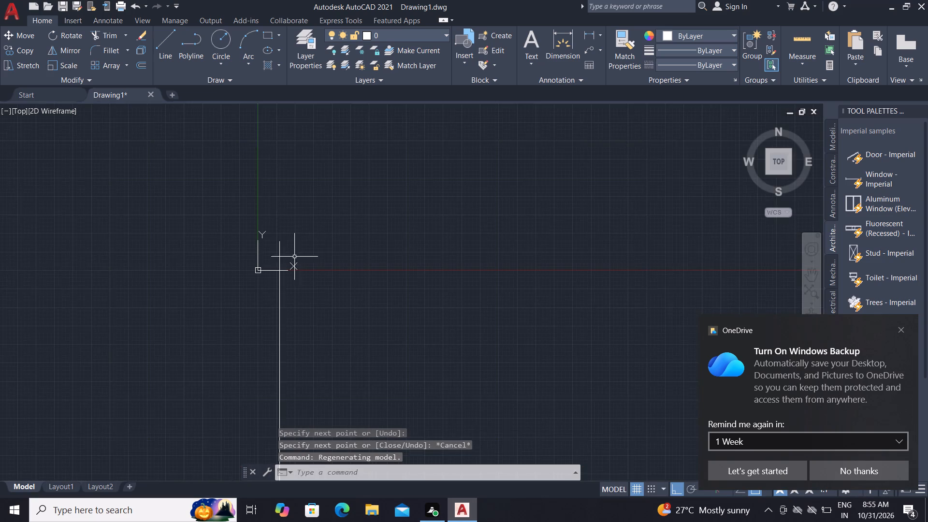
scroll(294, 254, "down", 8)
scroll(351, 243, "down", 2)
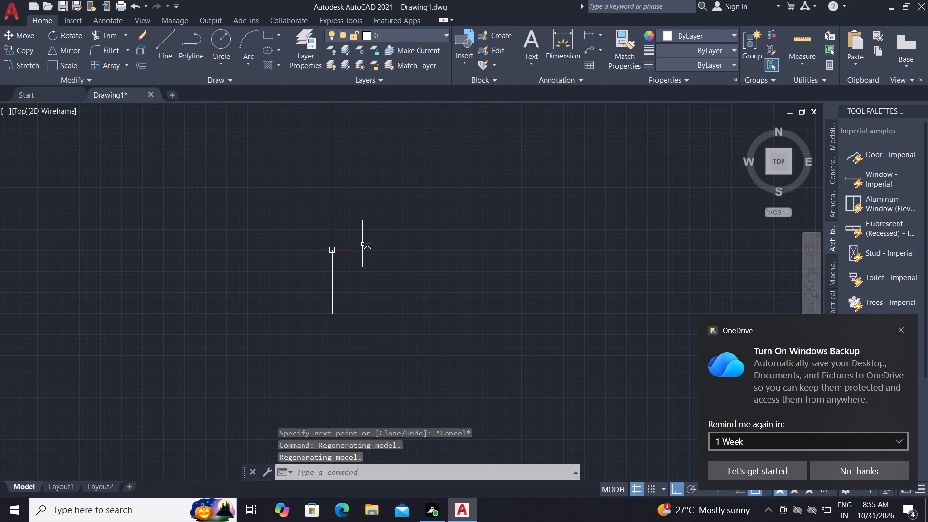
left_click(332, 277)
key("Delete")
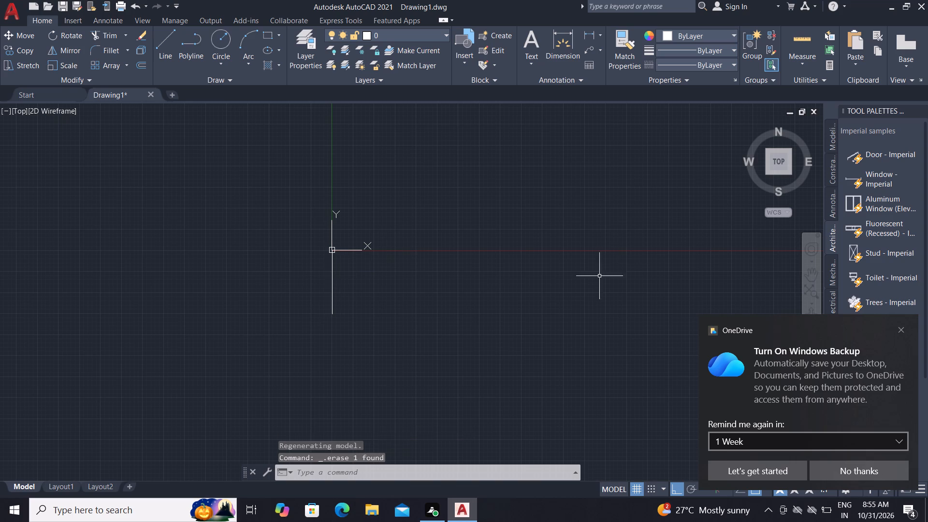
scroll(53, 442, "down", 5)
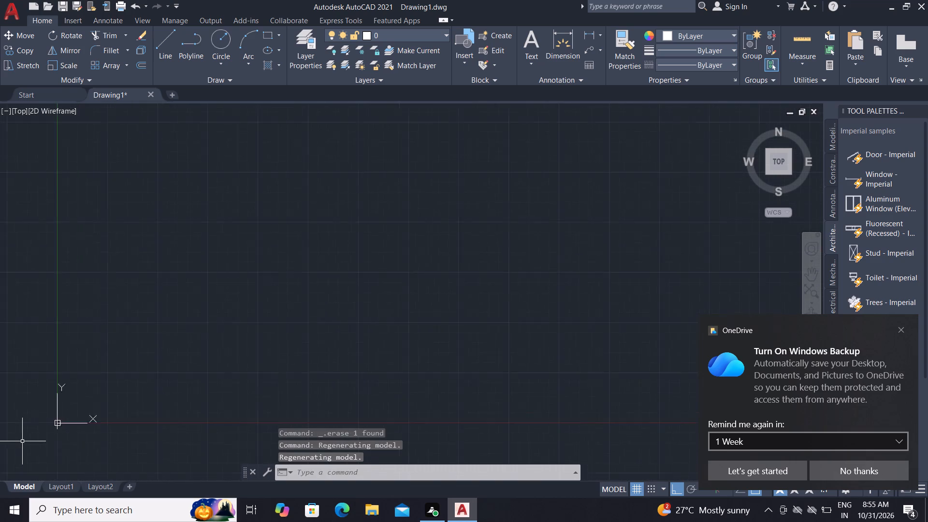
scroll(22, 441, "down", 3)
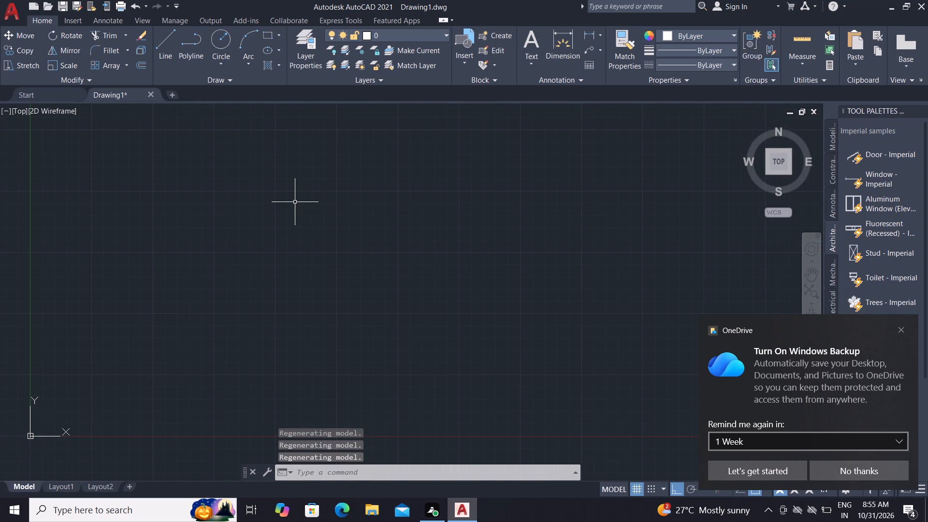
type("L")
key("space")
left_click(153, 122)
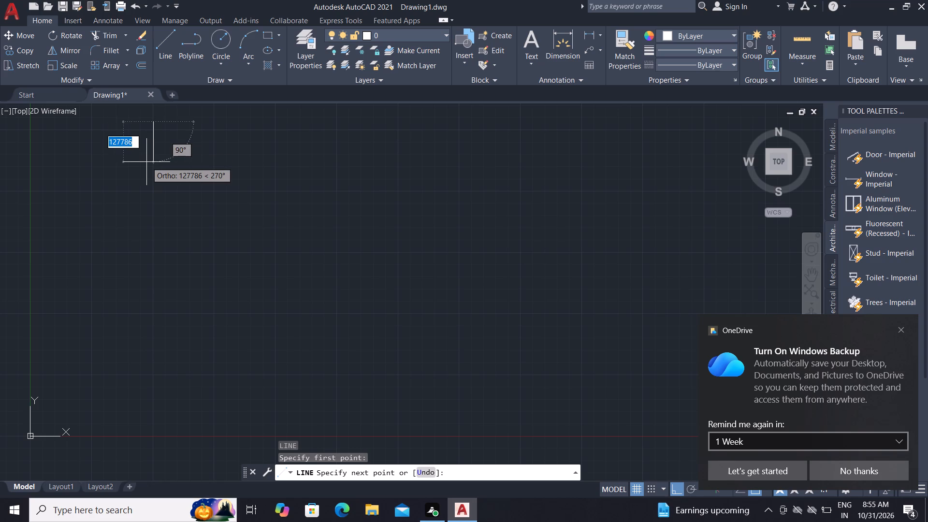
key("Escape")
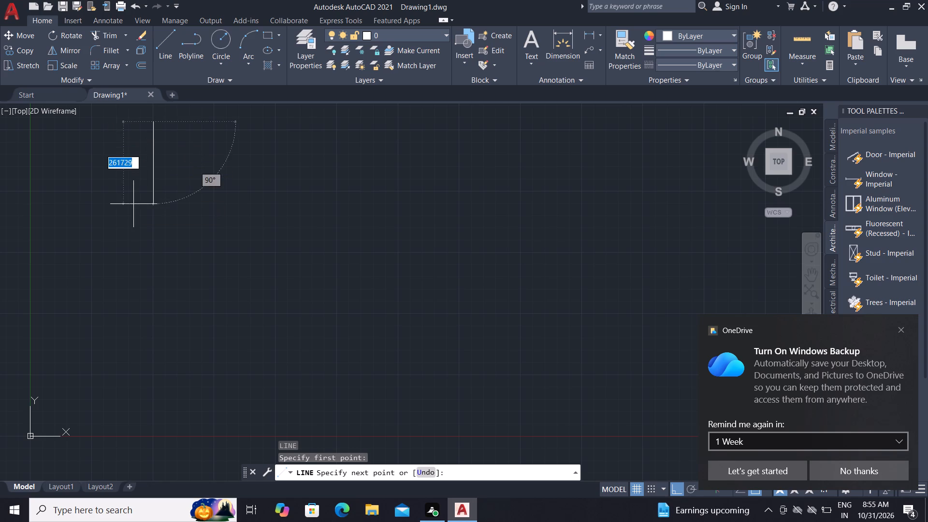
Draw a new vertical line 4730 mm downward in the empty area away from the origin.
key("l")
key("space")
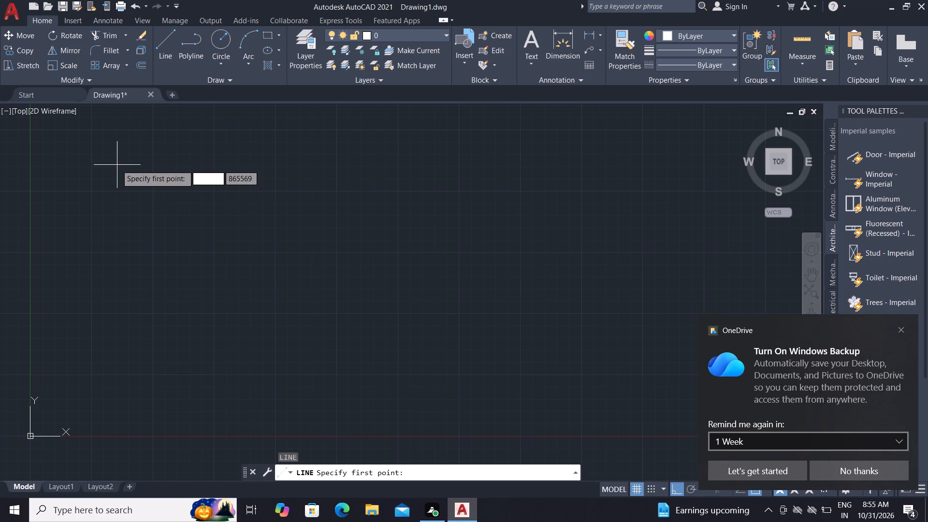
left_click(118, 165)
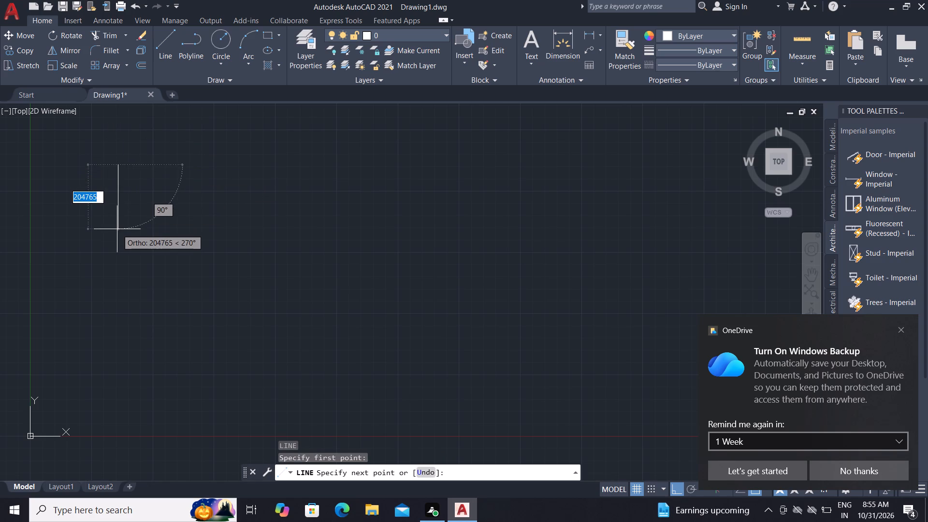
type("473")
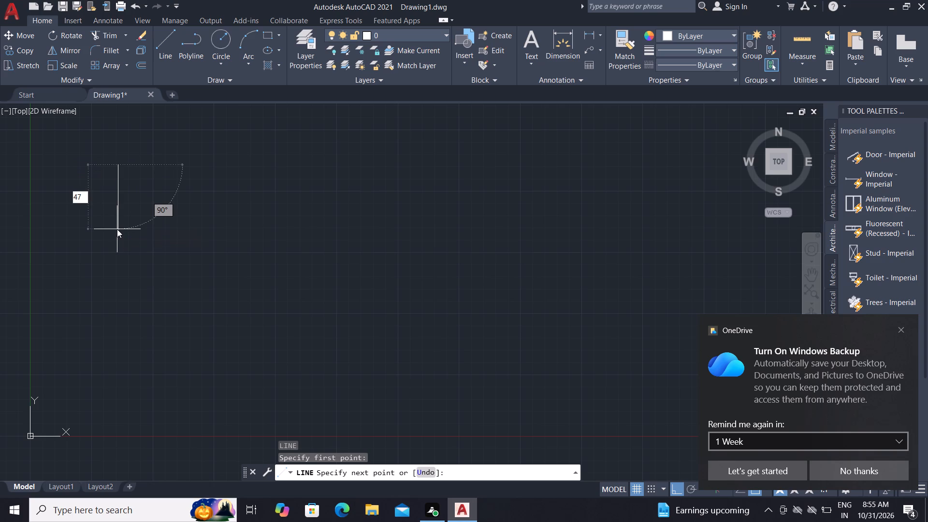
type("0")
key("space")
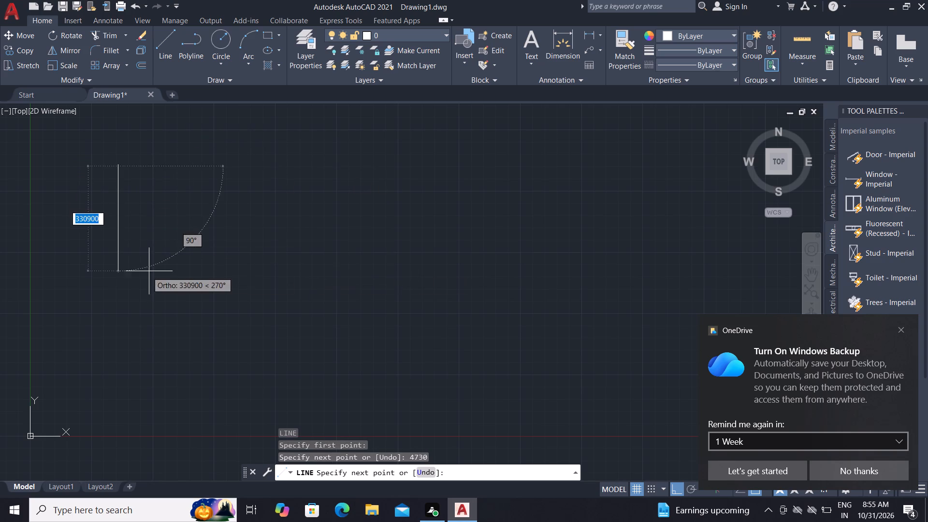
scroll(91, 125, "up", 2)
scroll(131, 193, "up", 3)
scroll(157, 205, "down", 3)
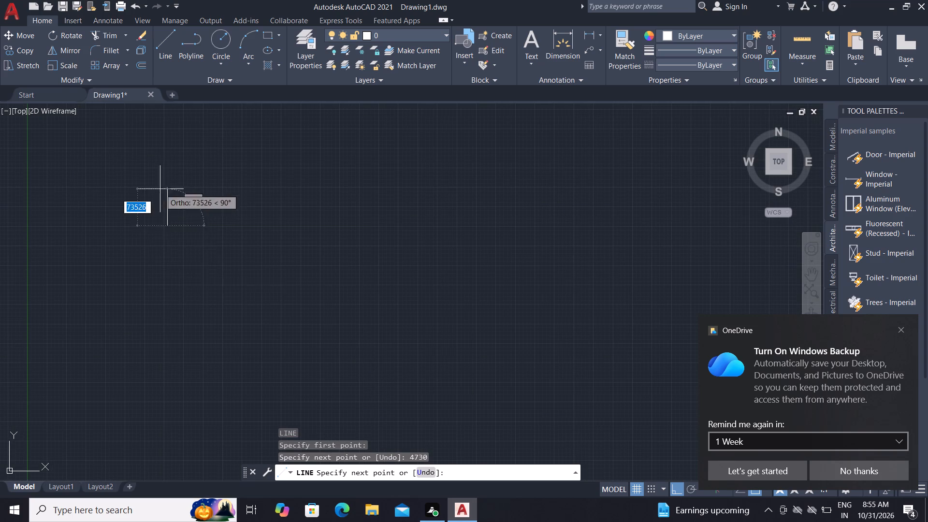
scroll(203, 250, "up", 3)
key("Escape")
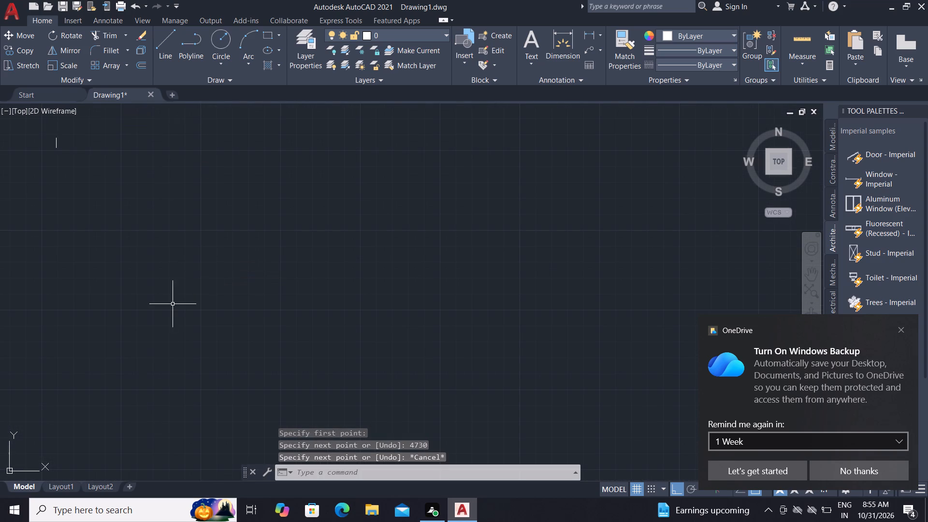
Draw a long horizontal line rightward from the upper endpoint of the new vertical line.
scroll(93, 233, "down", 2)
scroll(80, 197, "up", 3)
scroll(79, 239, "up", 4)
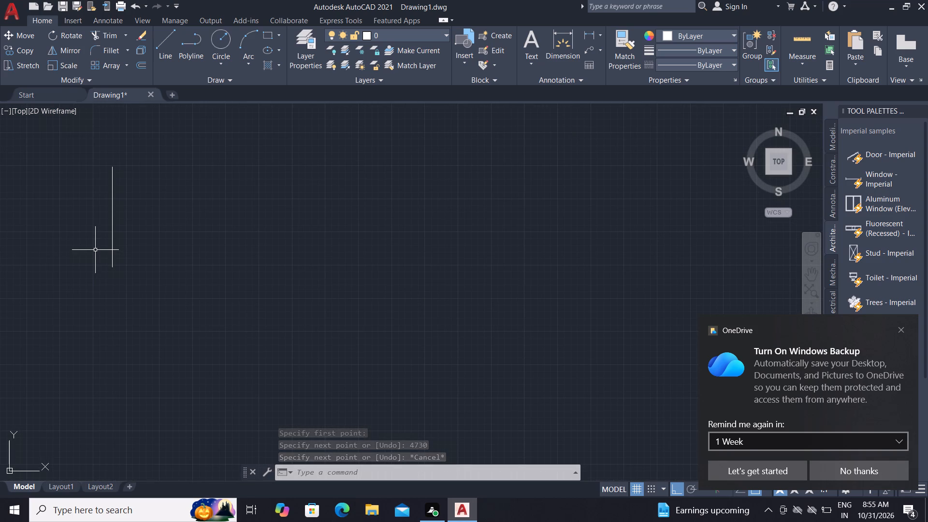
scroll(96, 249, "up", 1)
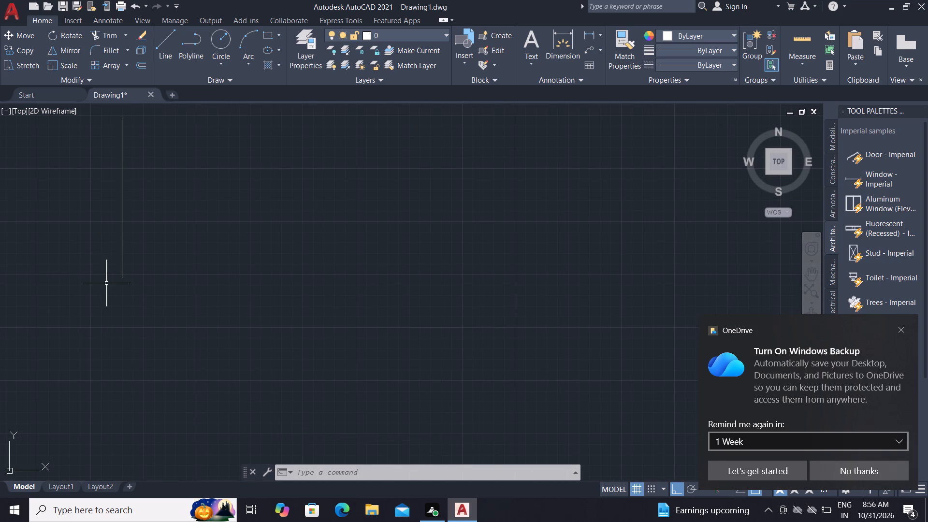
scroll(106, 283, "down", 2)
type("L")
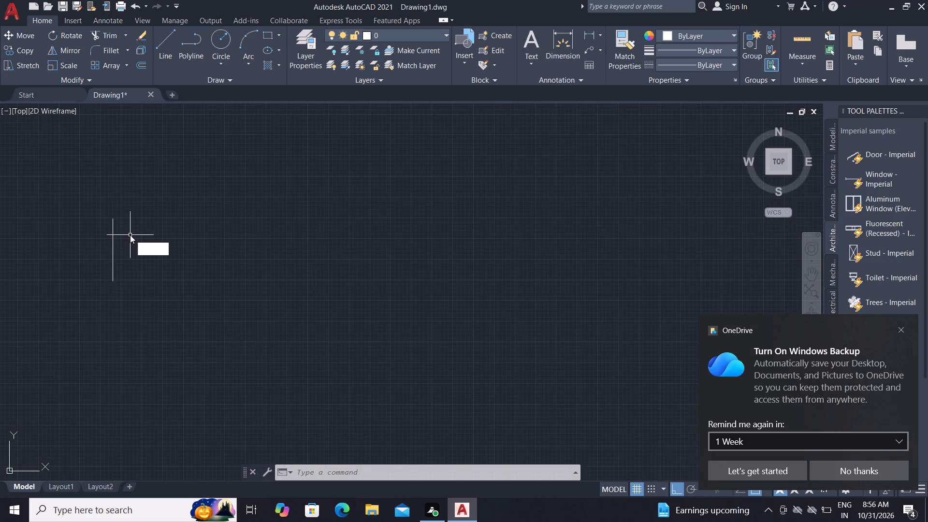
key("space")
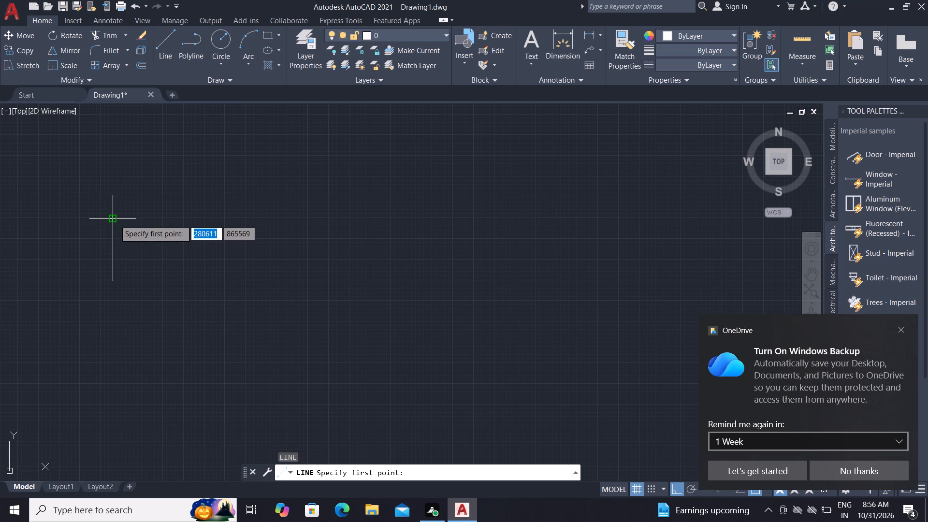
left_click(115, 220)
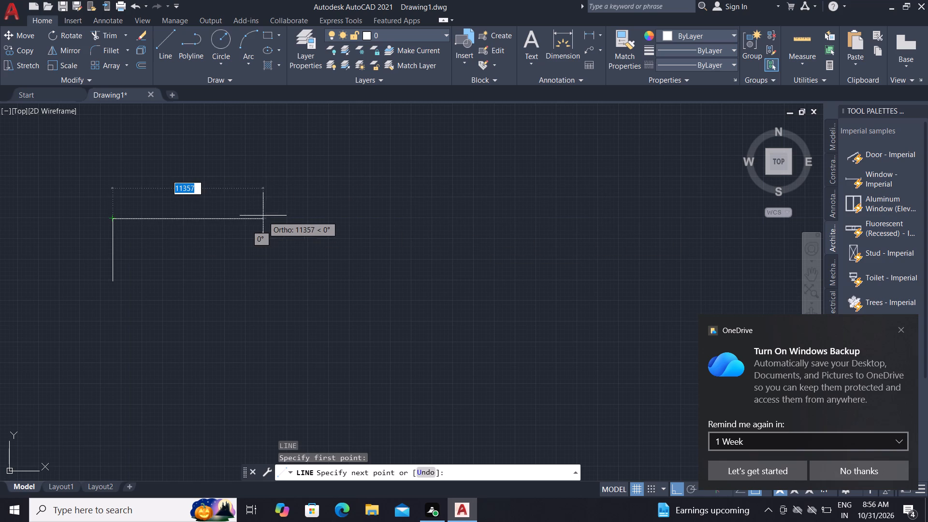
scroll(263, 216, "up", 2)
middle_click_drag(263, 216, 533, 261)
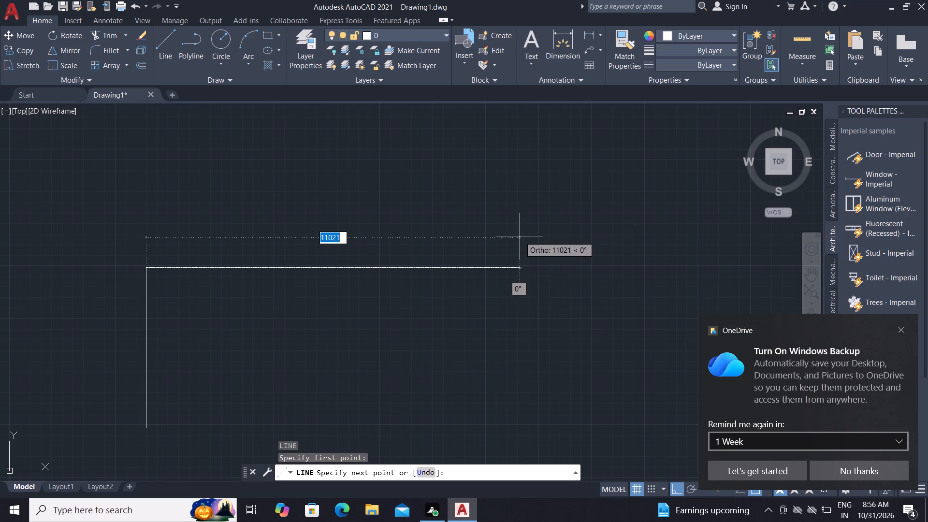
left_click(571, 247)
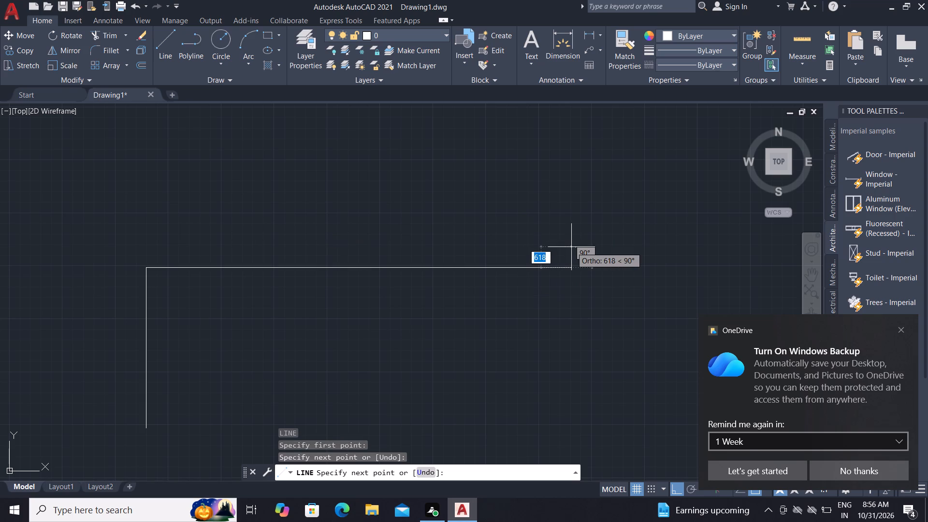
key("Escape")
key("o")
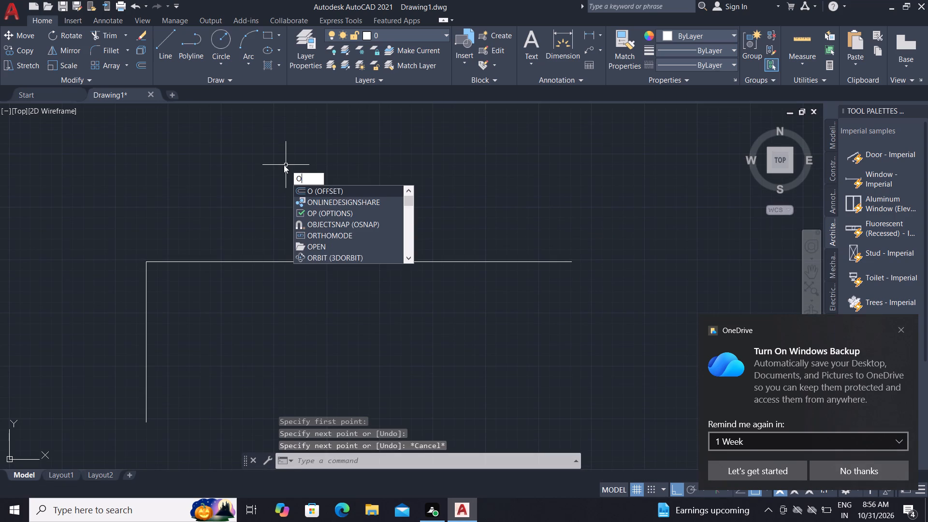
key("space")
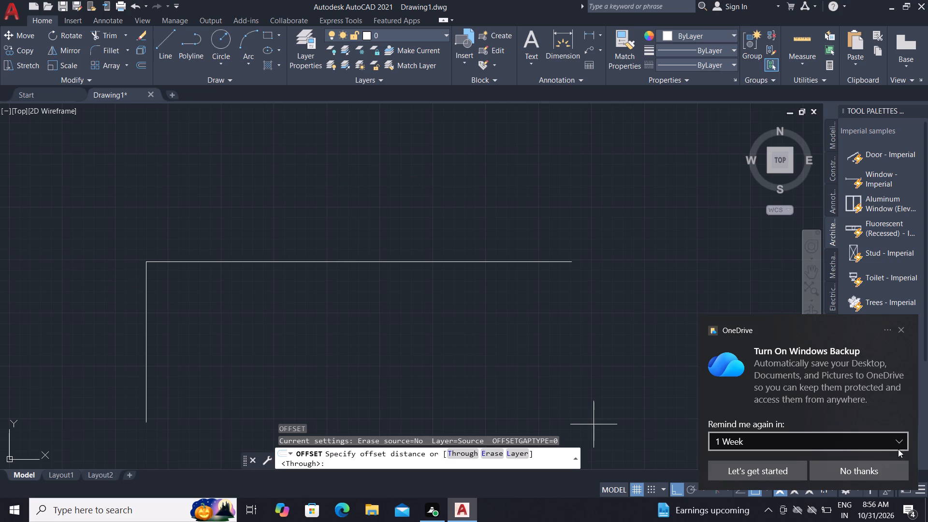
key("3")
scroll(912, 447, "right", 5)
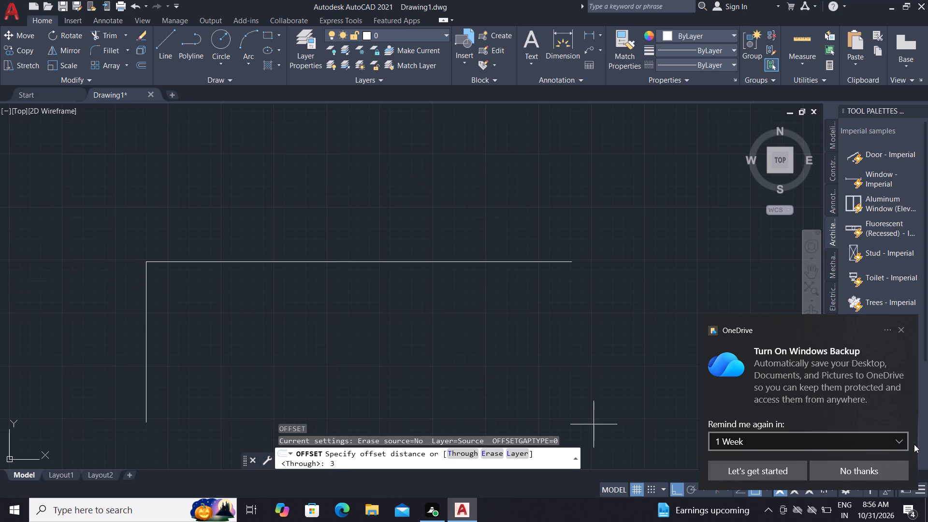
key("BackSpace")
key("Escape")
Offset the 4730 mm vertical line by 230 mm to its inner side, beneath the long horizontal line.
type("O")
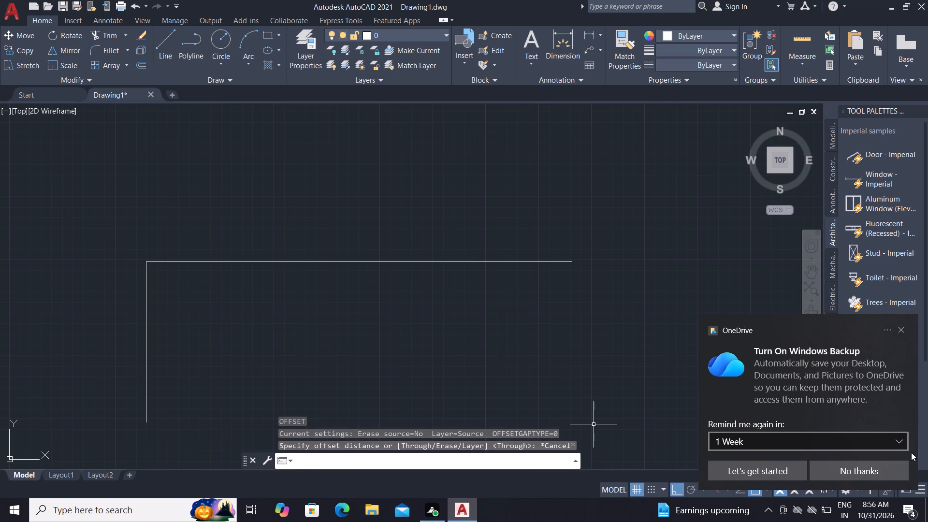
key("space")
type("23")
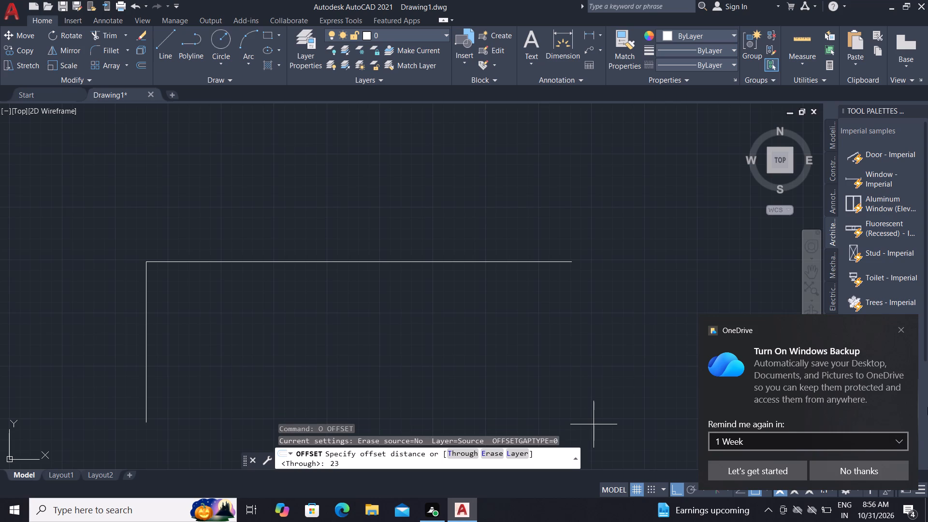
type("0")
key("space")
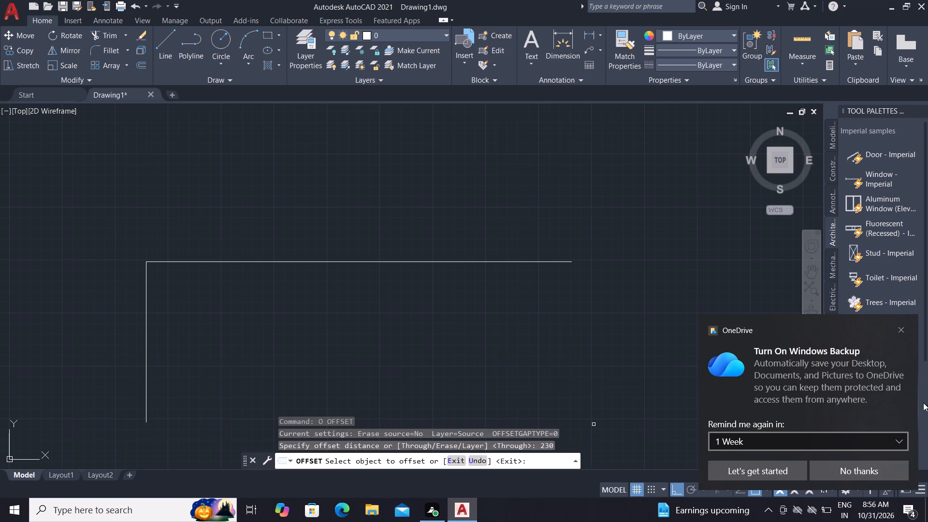
left_click(146, 315)
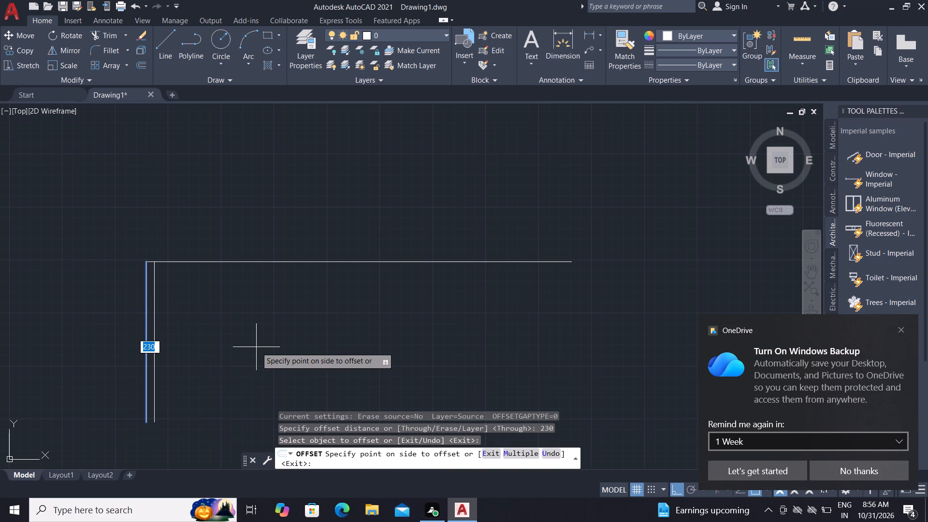
left_click(256, 347)
key("Escape")
key("Escape")
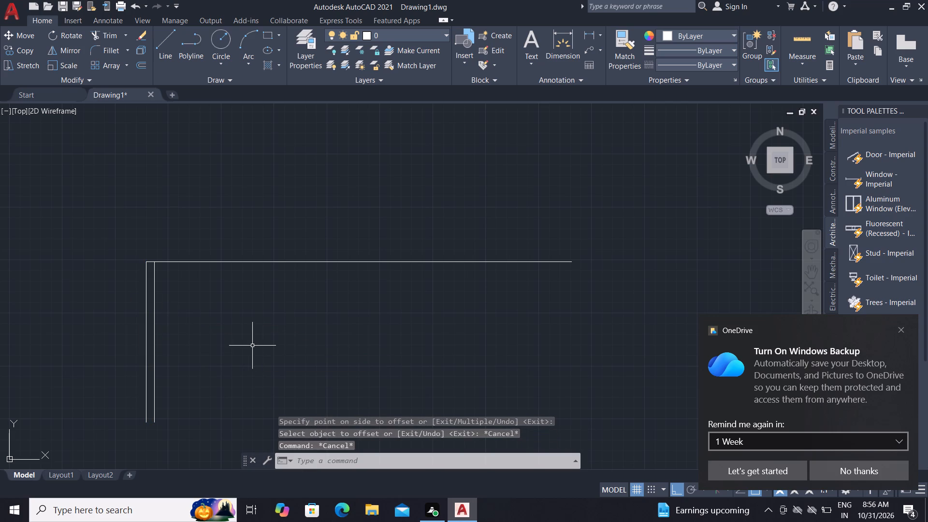
Join the lower ends of the two vertical lines and continue from the segment's midpoint with a centre line up to the horizontal line.
type("L")
key("space")
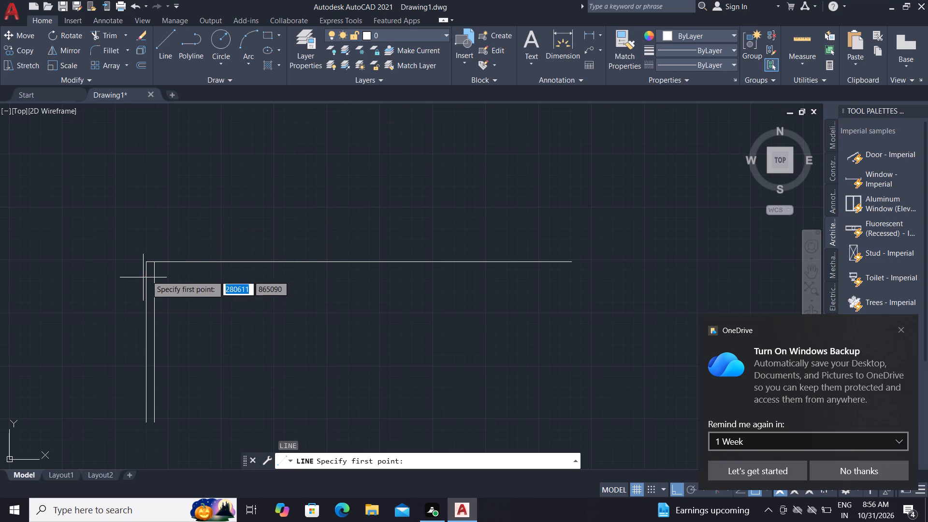
scroll(150, 260, "up", 3)
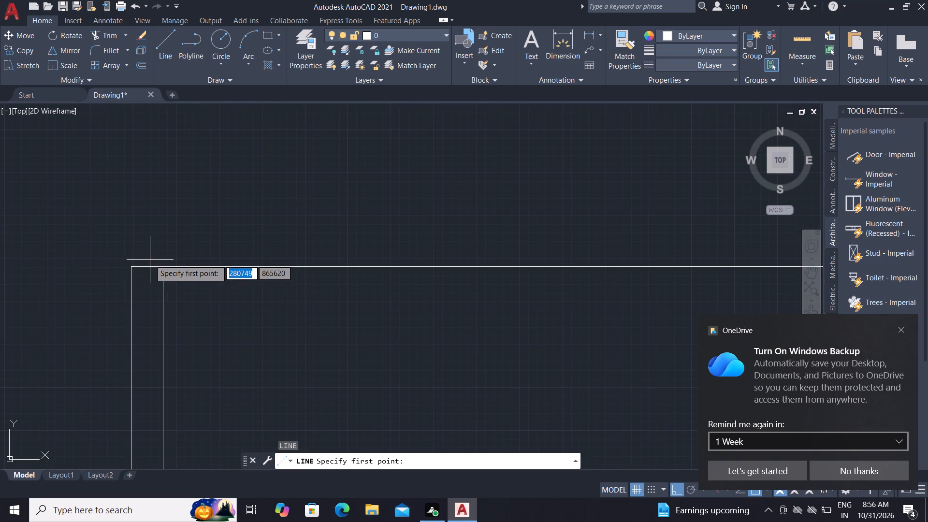
scroll(140, 261, "down", 4)
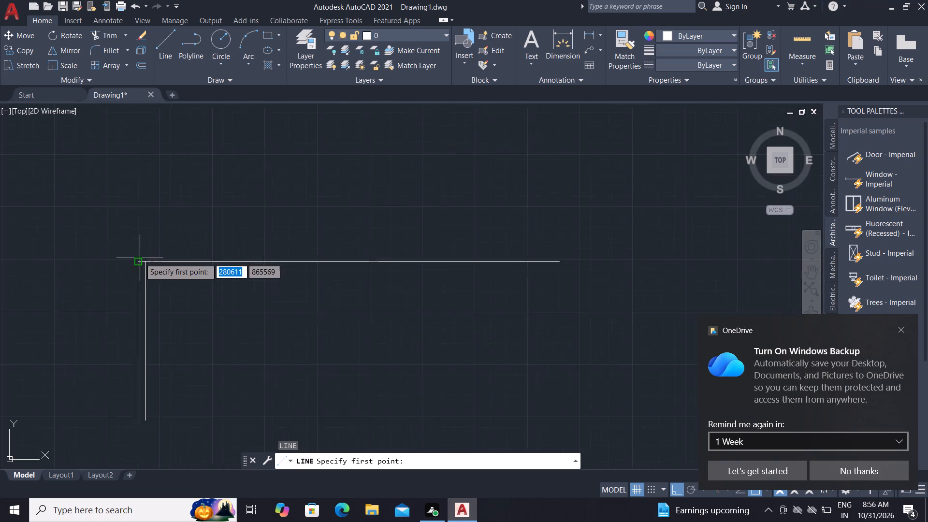
scroll(135, 375, "up", 3)
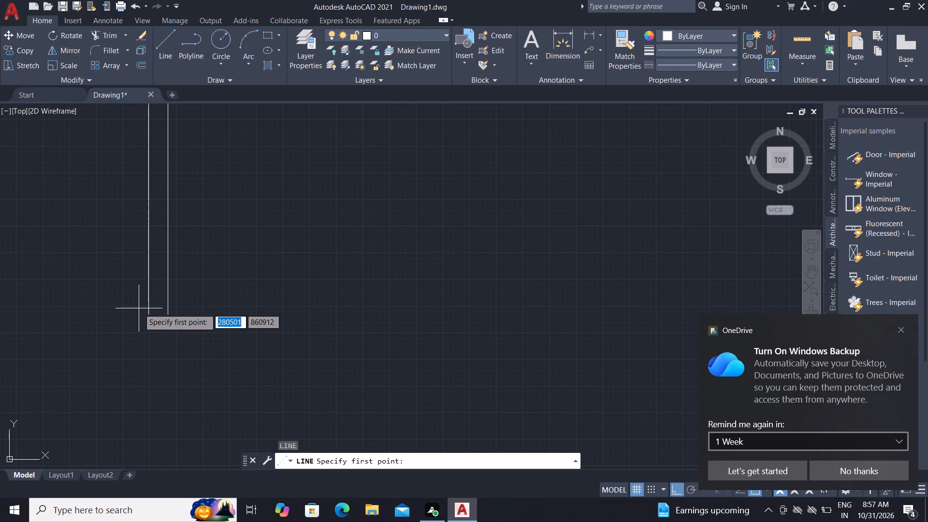
left_click(168, 316)
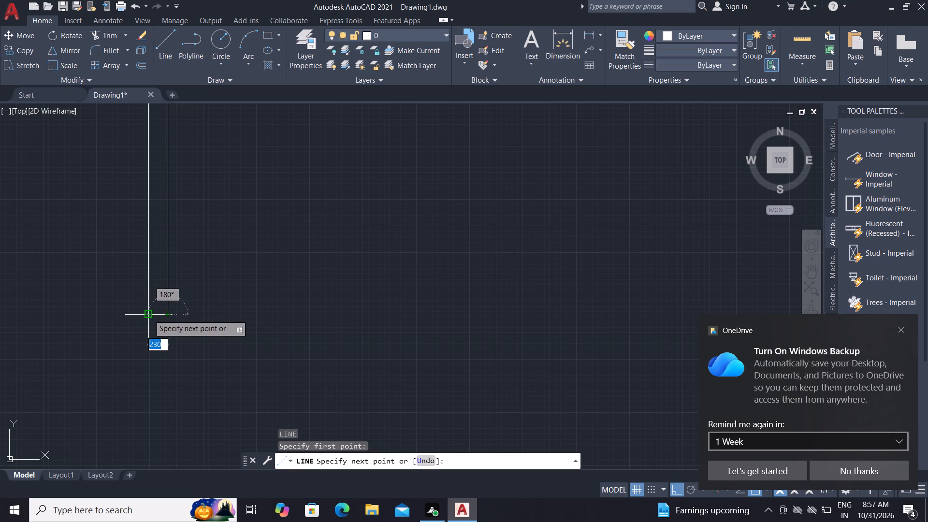
left_click(149, 314)
left_click(157, 314)
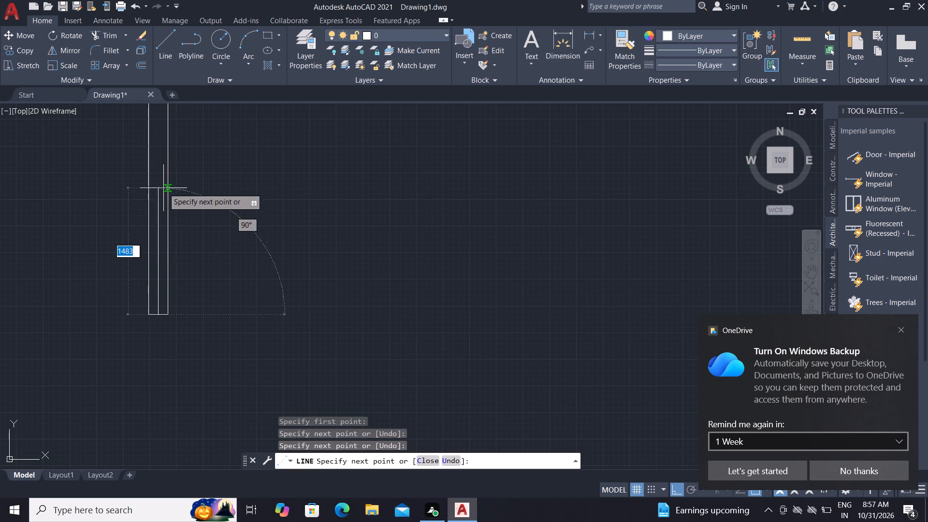
middle_click_drag(163, 188, 162, 511)
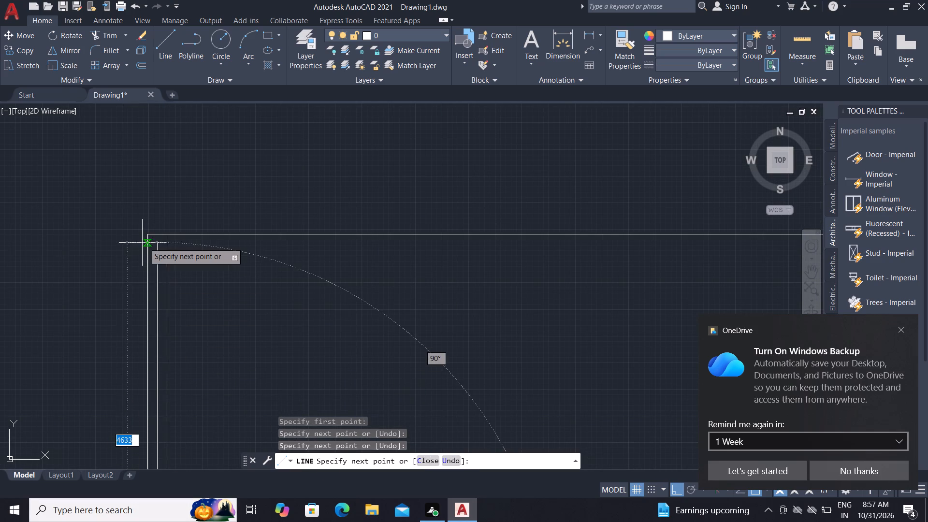
left_click(157, 232)
key("Escape")
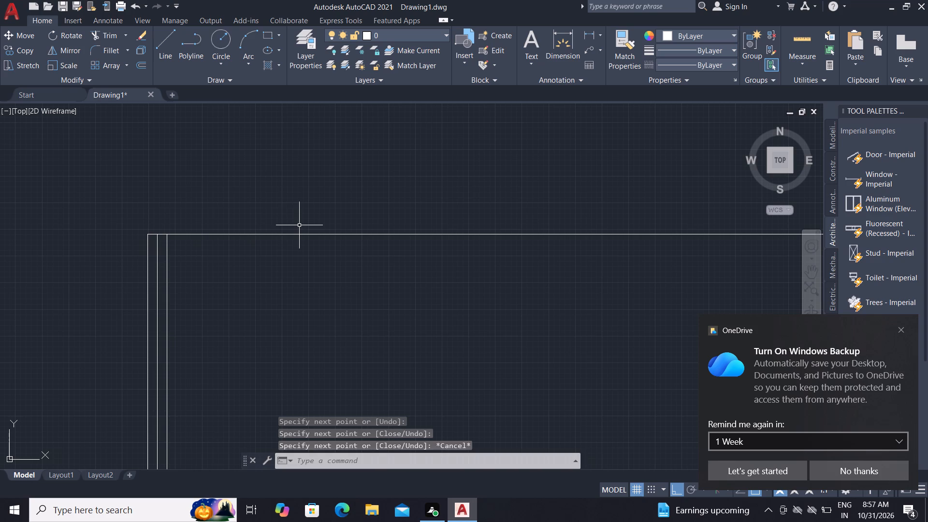
Offset the inner vertical line of the first wall by 1300 mm to the right.
scroll(298, 225, "down", 2)
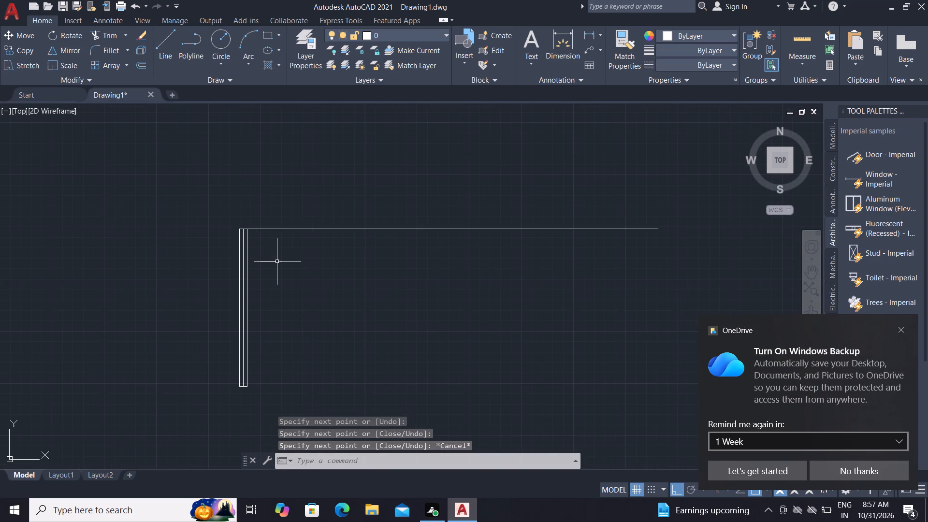
key("o")
key("space")
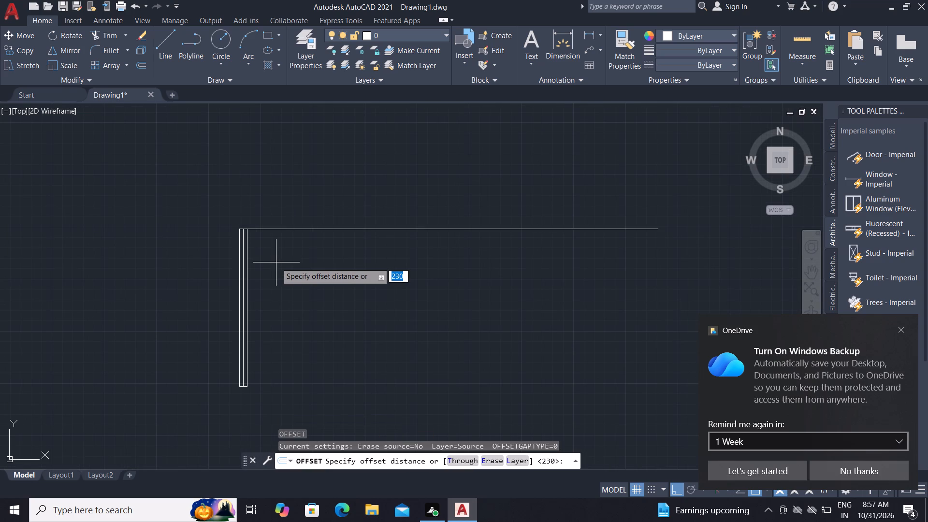
key("1")
key("3")
type("00")
key("space")
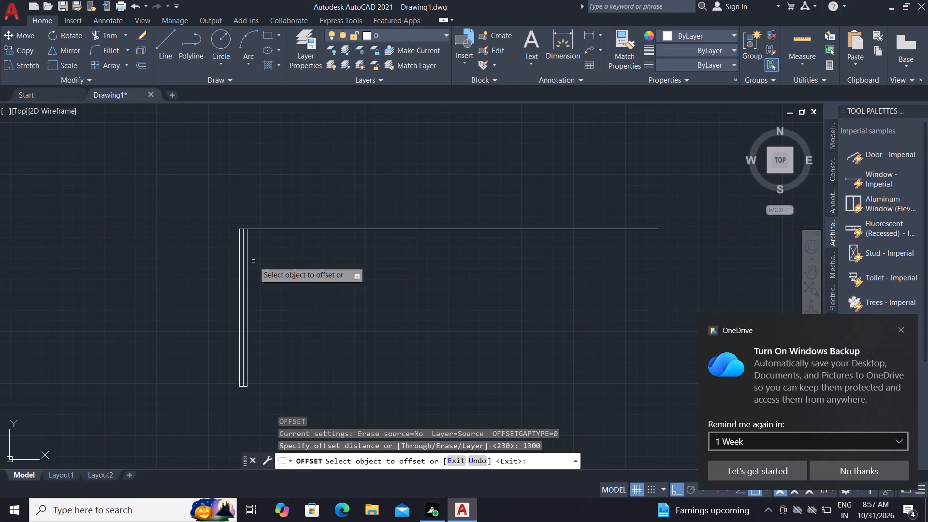
left_click(249, 261)
left_click(247, 261)
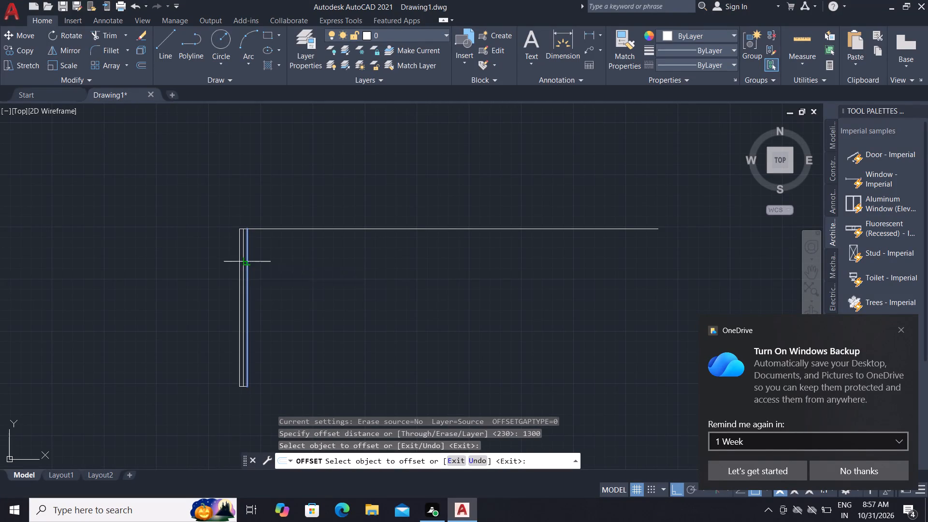
left_click(380, 302)
key("Escape")
key("Escape")
key("Escape")
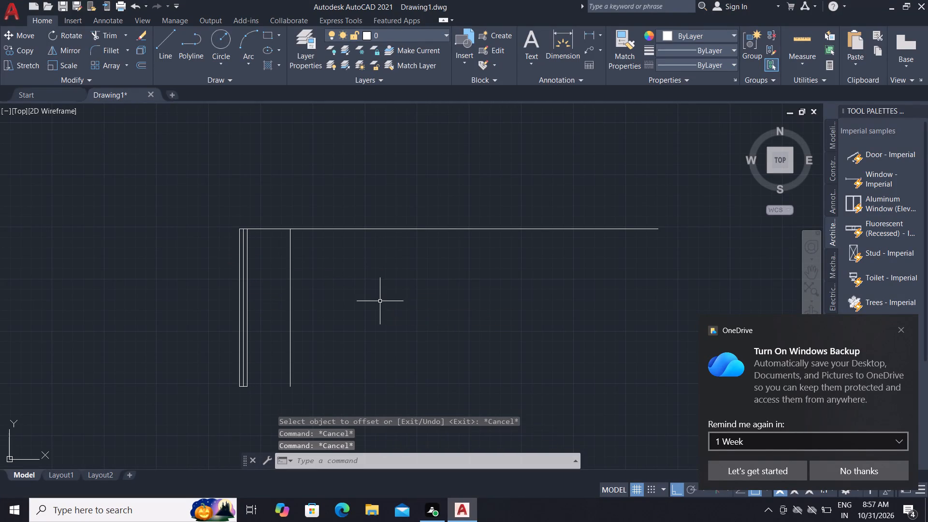
key("Escape")
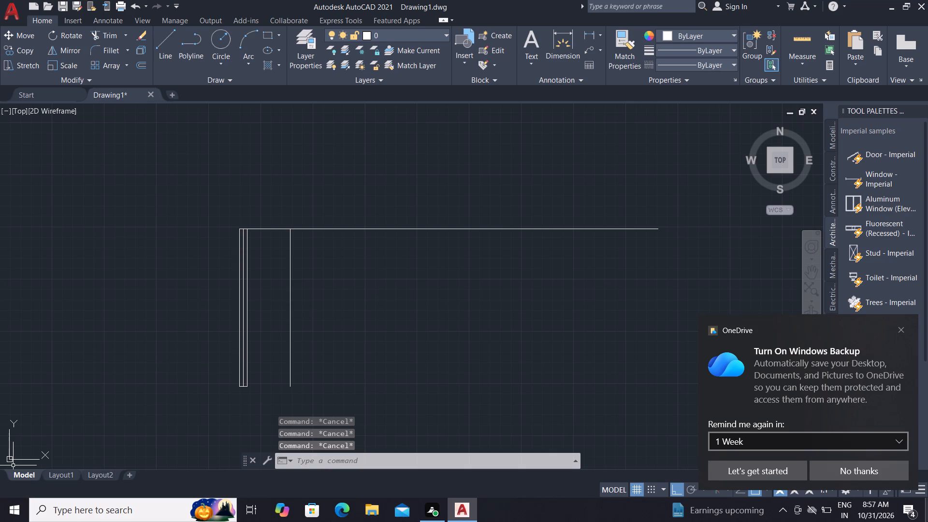
Offset the new vertical line, 1300 mm from the first wall, by 115 mm to both sides.
type("O")
key("space")
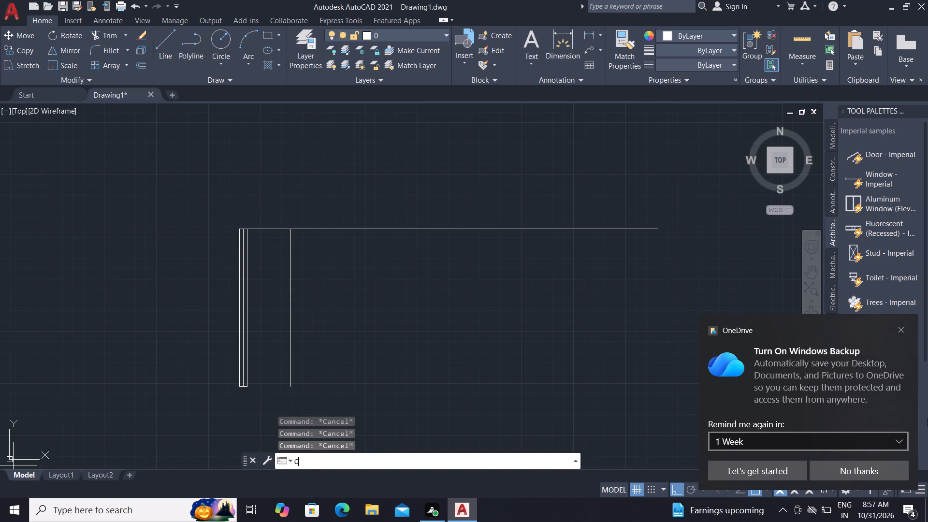
key("1")
key("1")
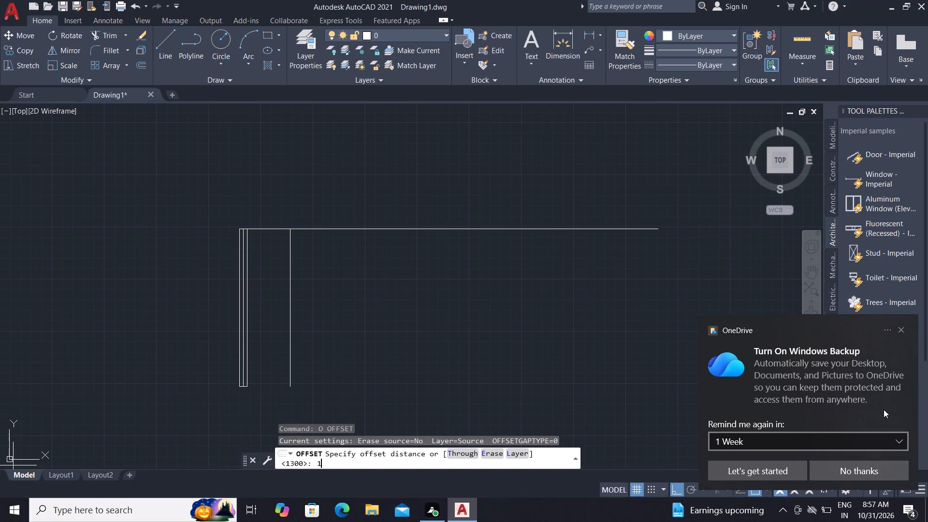
type("5")
key("space")
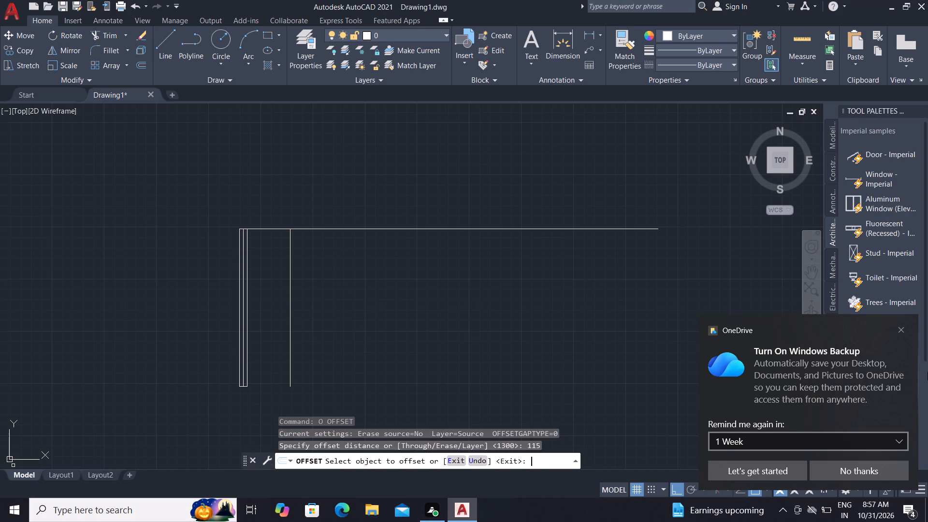
left_click(290, 279)
left_click(276, 278)
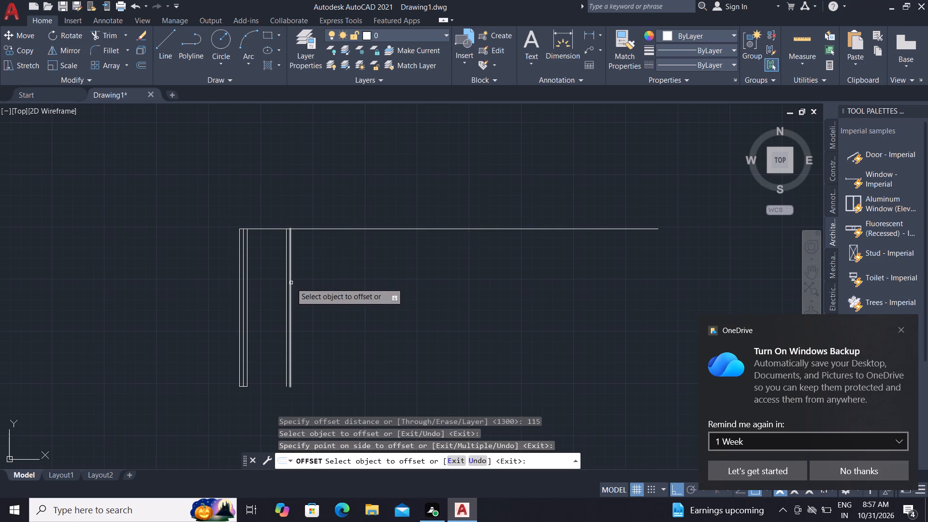
left_click(291, 283)
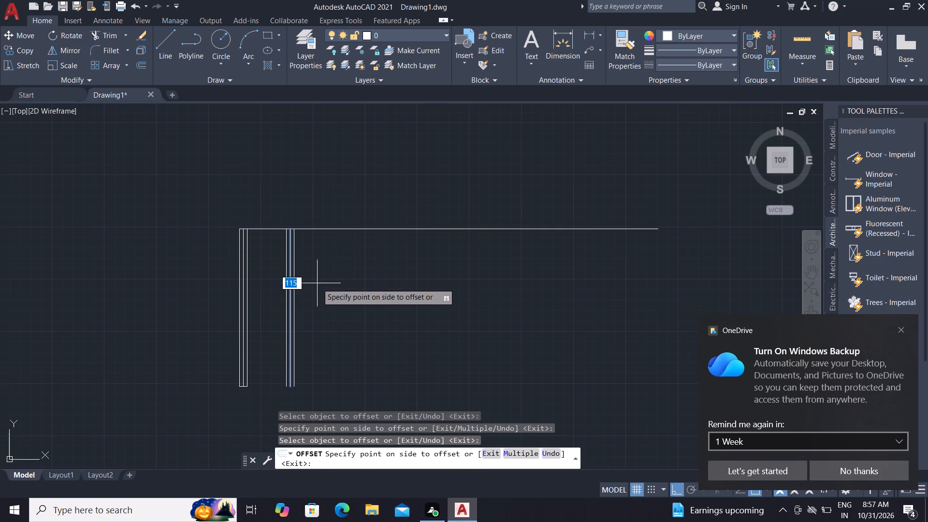
left_click(317, 283)
key("Escape")
Offset the long horizontal line 115 mm downward, and offset the resulting line another 115 mm downward.
key("space")
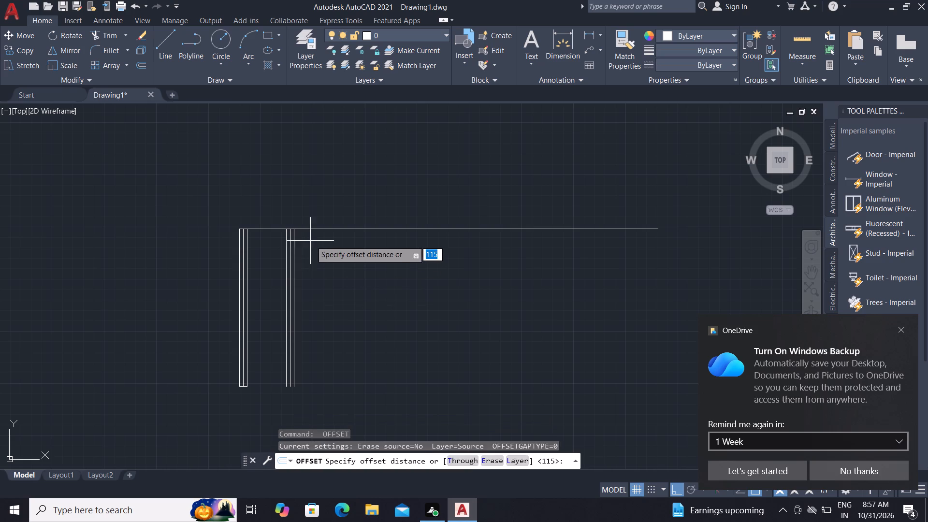
key("space")
left_click(313, 230)
left_click(318, 250)
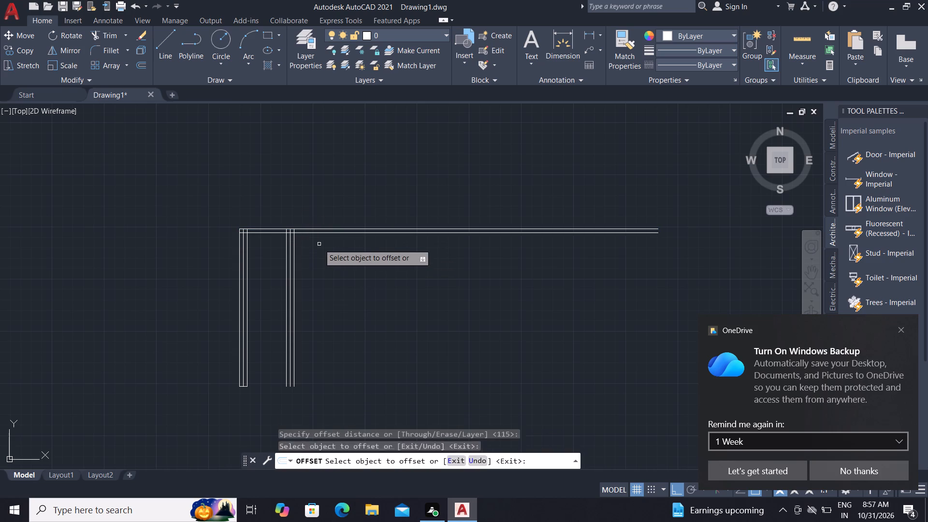
left_click(324, 233)
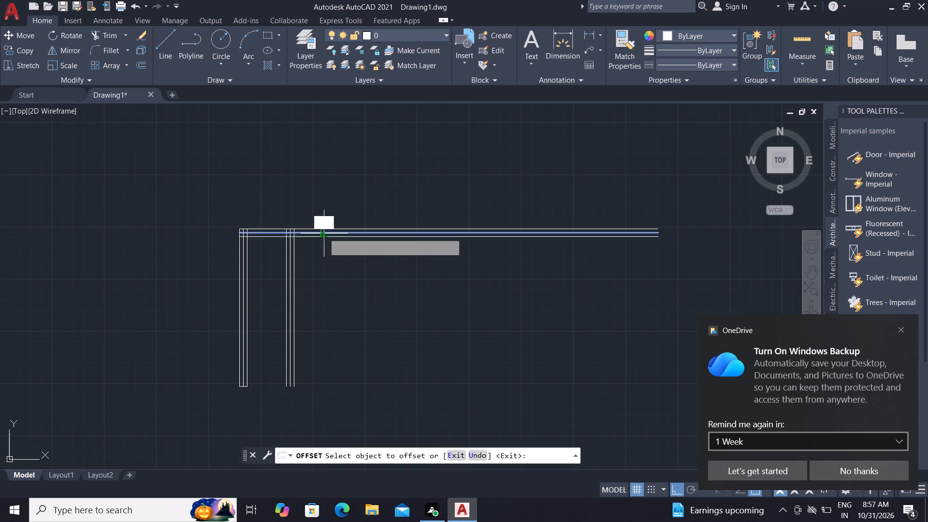
left_click(334, 256)
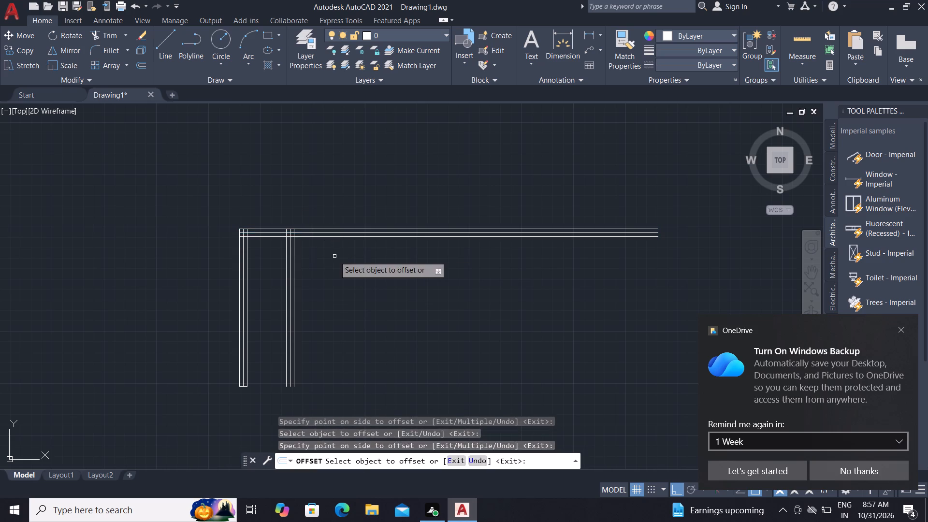
key("Escape")
key("Escape")
key("Escape")
key("Escape")
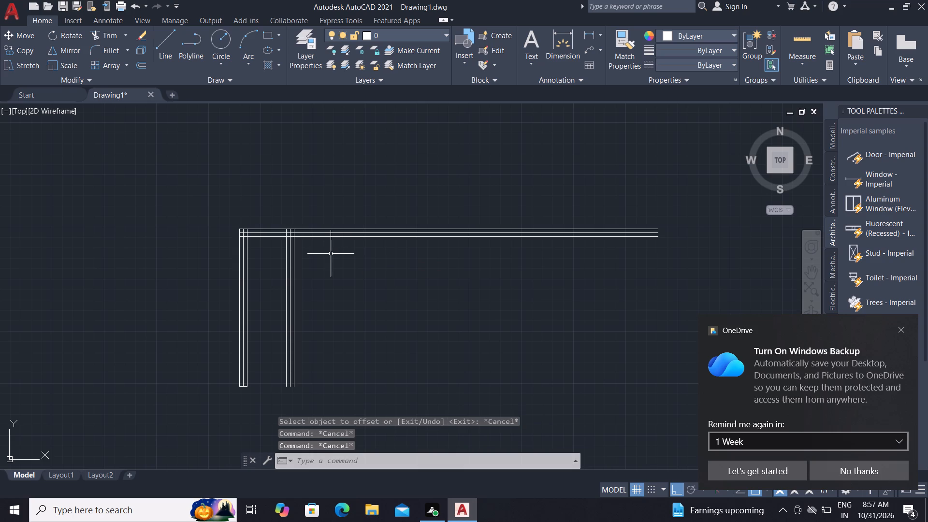
Offset the centre line of the second vertical wall by 2800 mm to the right.
type("O")
key("space")
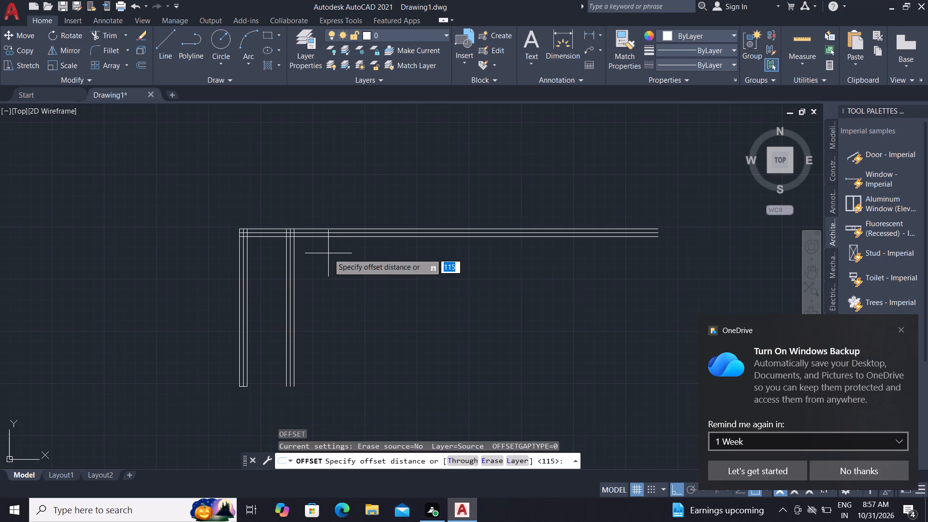
key("2")
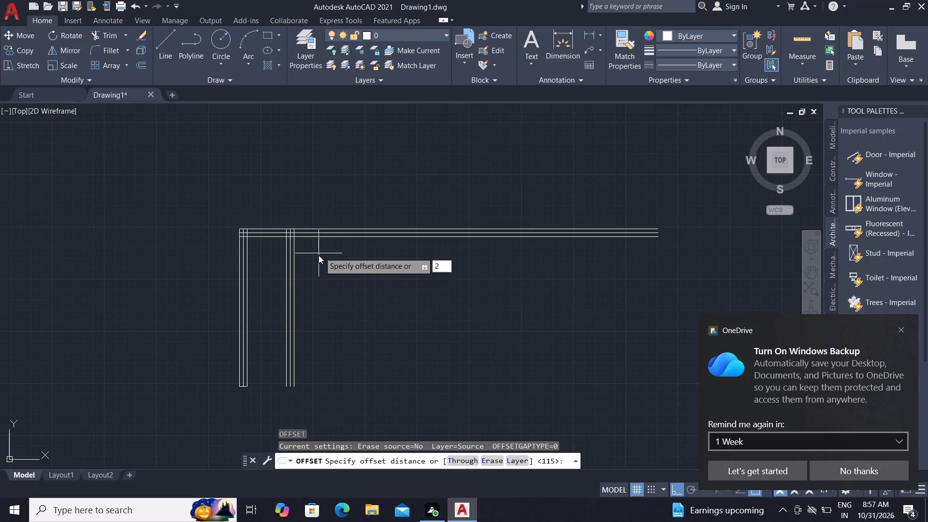
scroll(315, 256, "right", 20)
scroll(315, 256, "right", 20)
scroll(315, 256, "right", 20)
key("BackSpace")
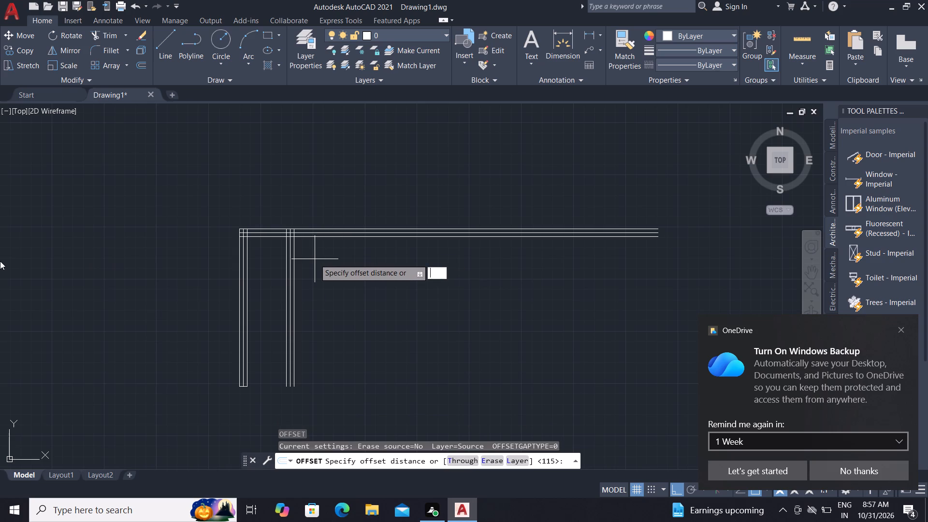
key("2")
key("8")
type("00")
key("space")
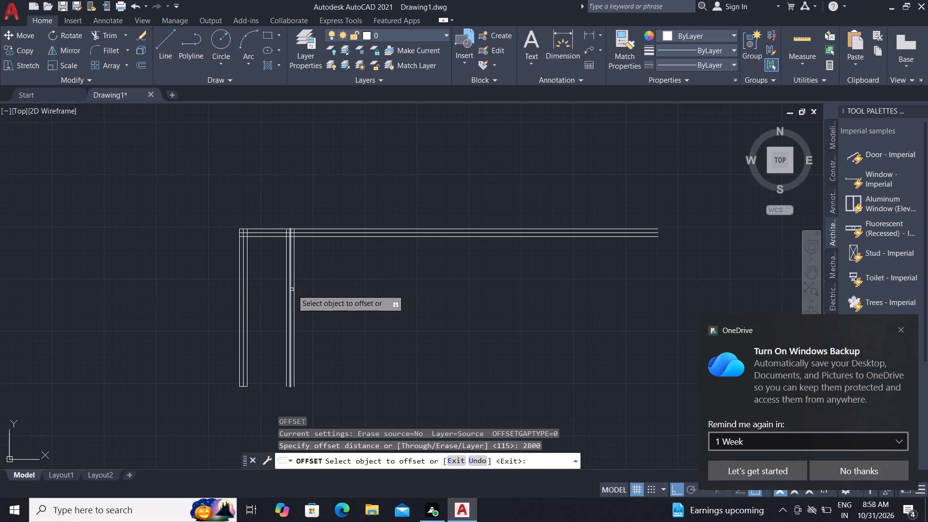
left_click(292, 290)
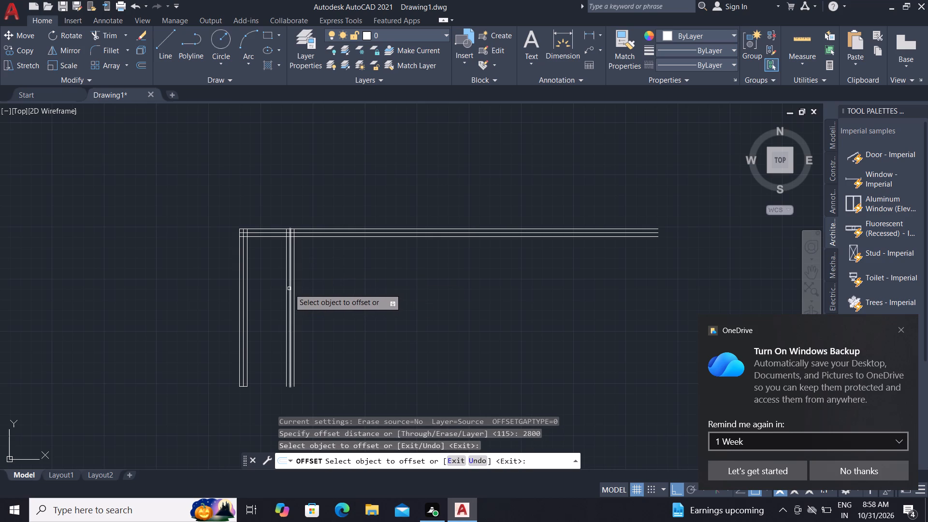
left_click(289, 289)
left_click(436, 319)
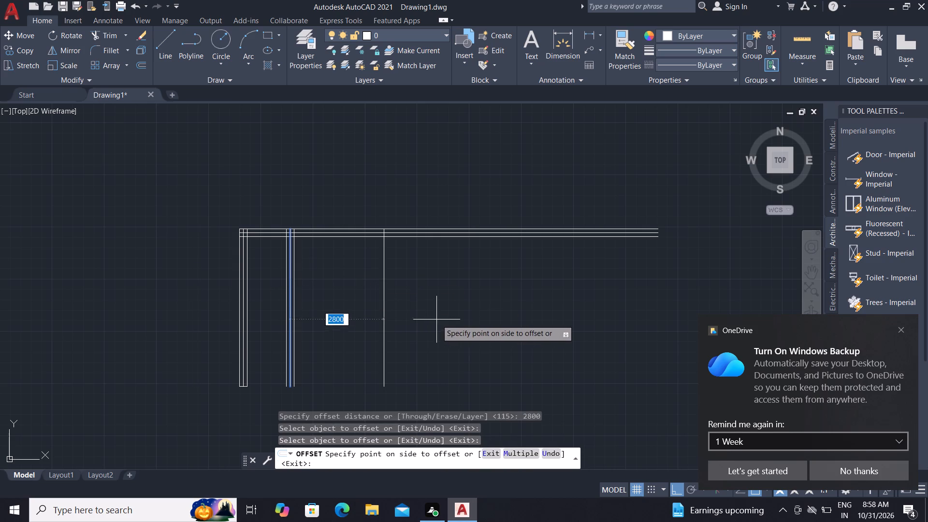
key("Escape")
key("Escape")
key("Escape")
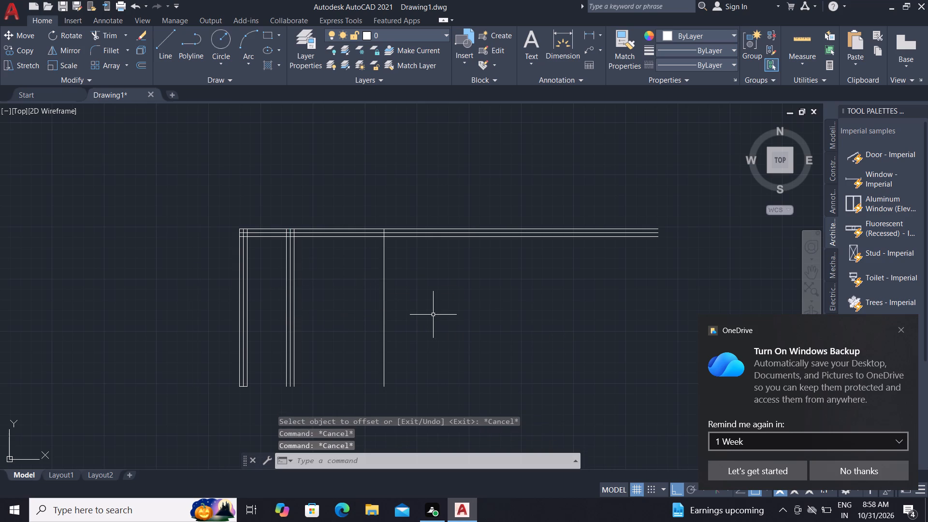
Offset the new vertical line, 2800 mm from the second wall's centre line, by 115 mm to both sides.
key("o")
key("space")
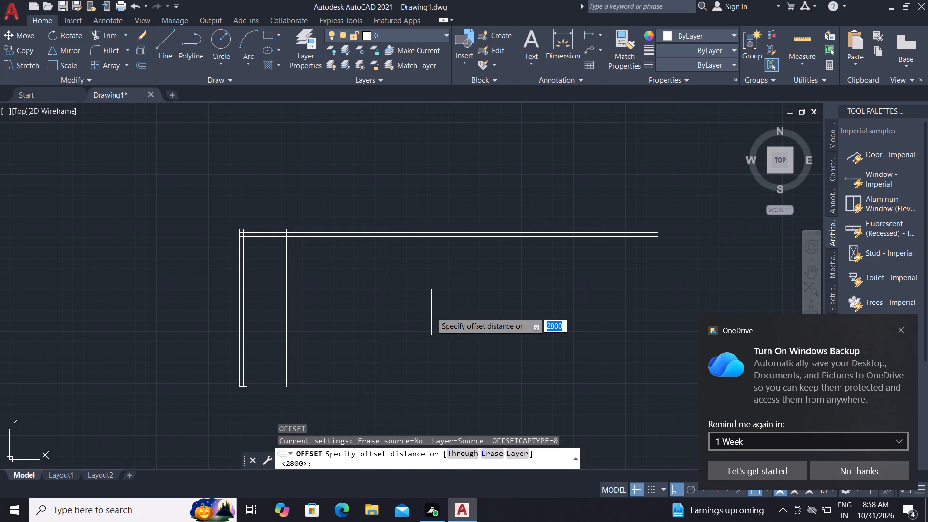
type("11")
type("5")
key("space")
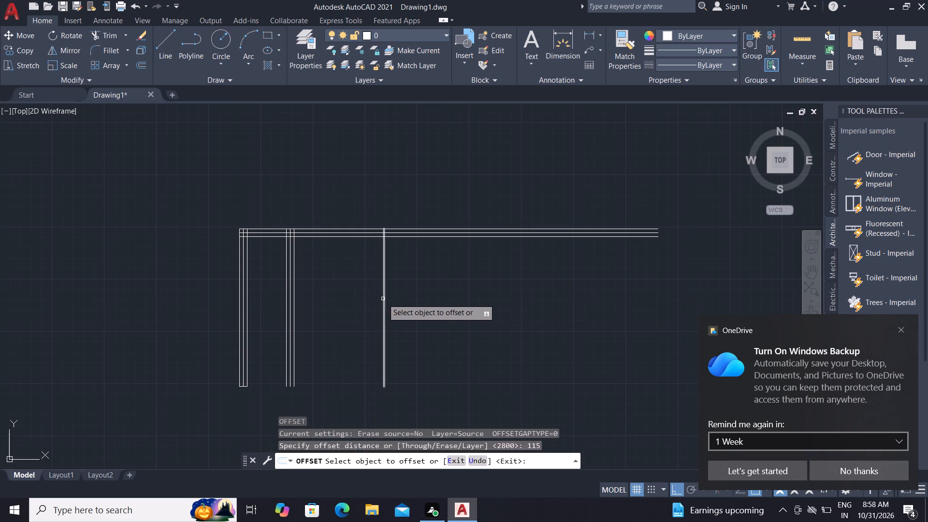
left_click(382, 298)
left_click(358, 306)
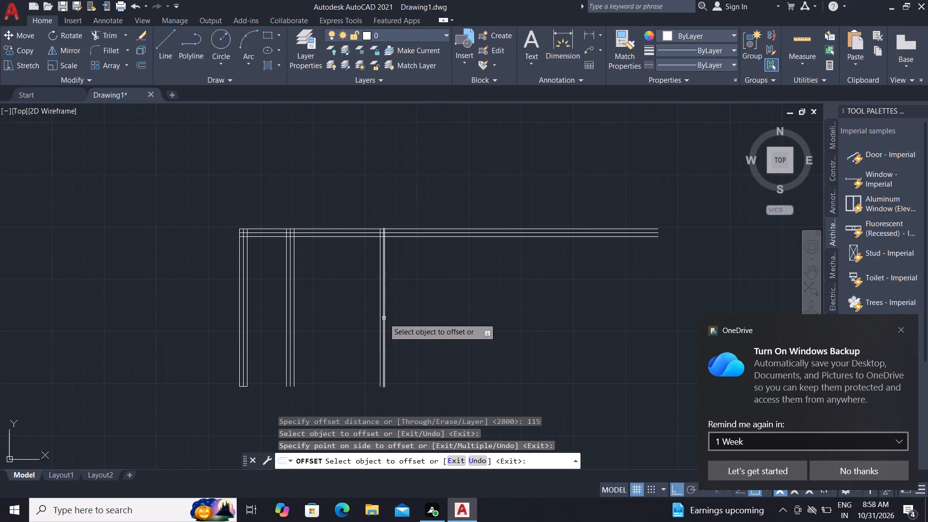
left_click(384, 318)
left_click(427, 331)
key("Escape")
key("Escape")
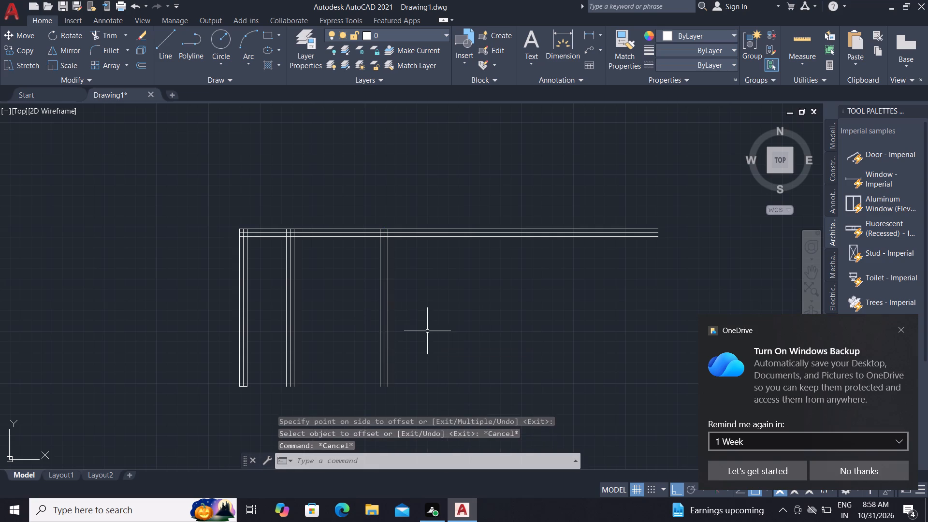
key("Escape")
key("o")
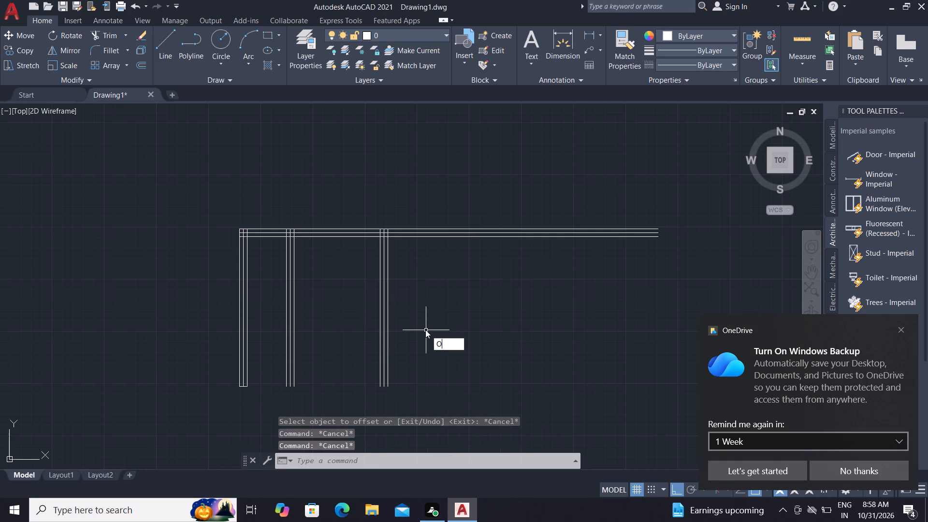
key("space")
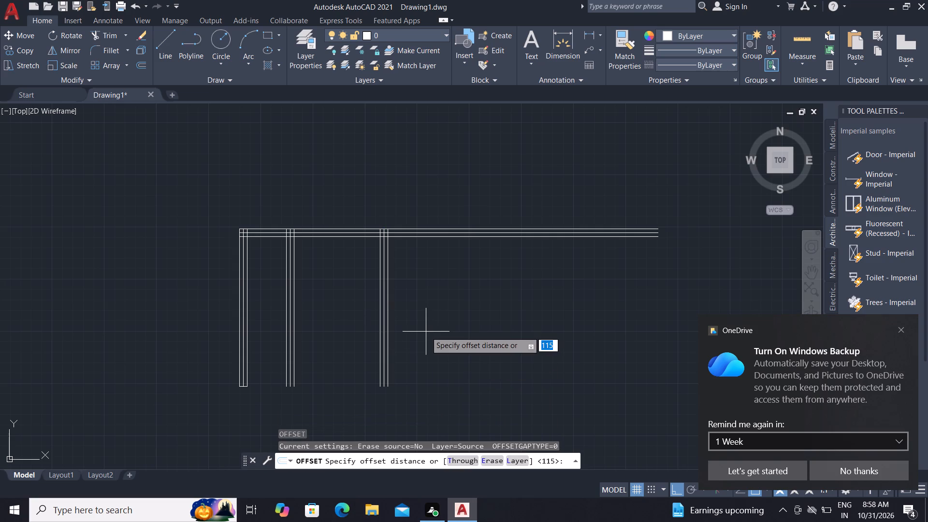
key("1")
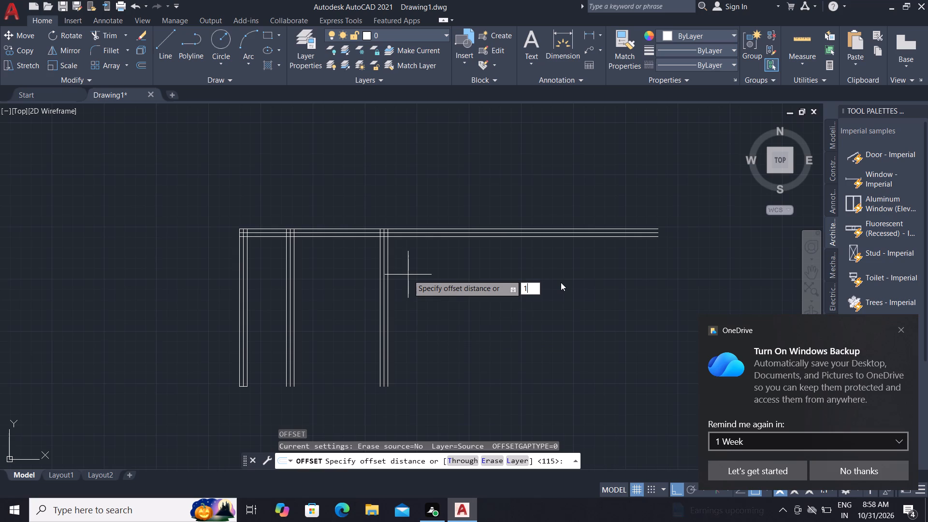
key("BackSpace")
Quick-measure the lengths of the third vertical wall and the long horizontal wall.
scroll(742, 63, "up", 20)
scroll(742, 63, "up", 4)
left_click(765, 61)
scroll(791, 53, "down", 3)
left_click(803, 48)
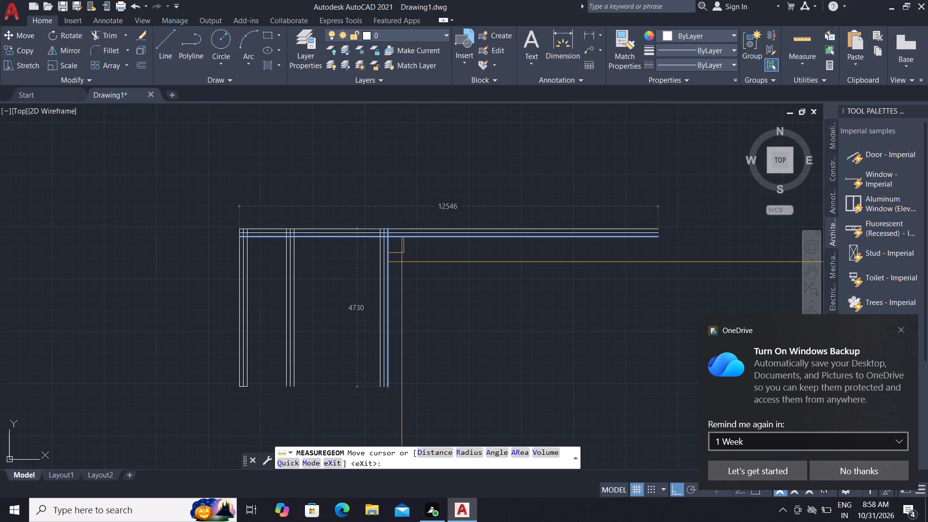
key("Escape")
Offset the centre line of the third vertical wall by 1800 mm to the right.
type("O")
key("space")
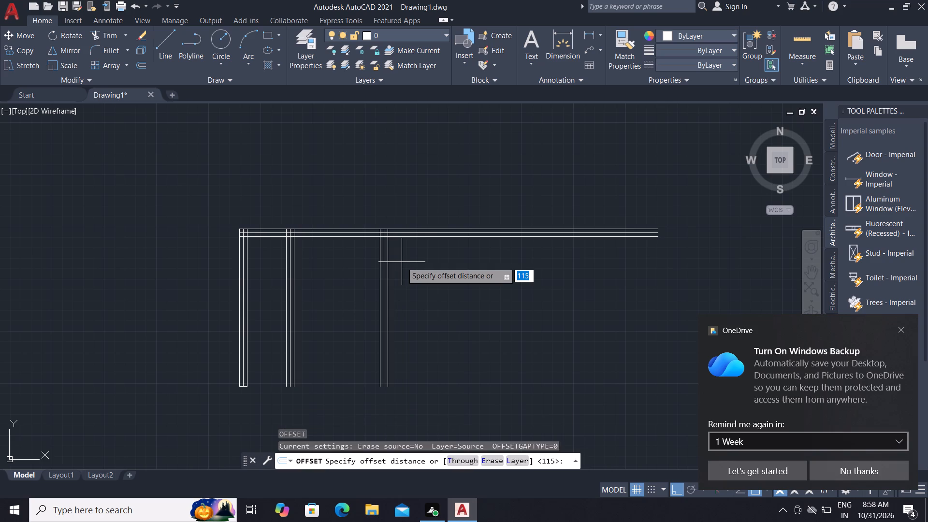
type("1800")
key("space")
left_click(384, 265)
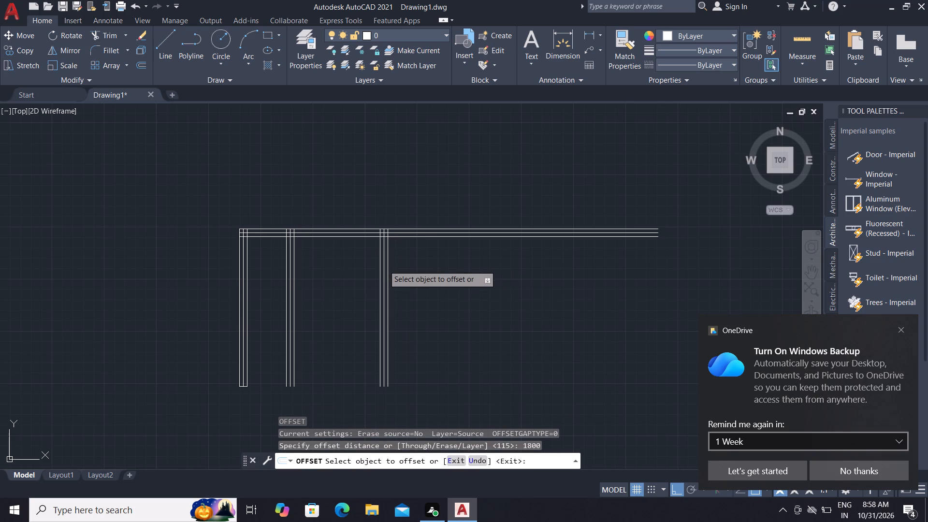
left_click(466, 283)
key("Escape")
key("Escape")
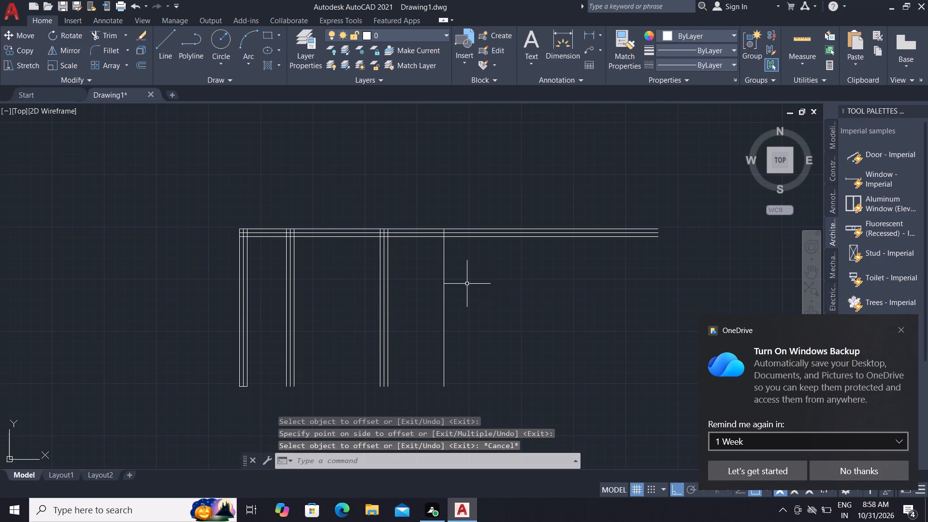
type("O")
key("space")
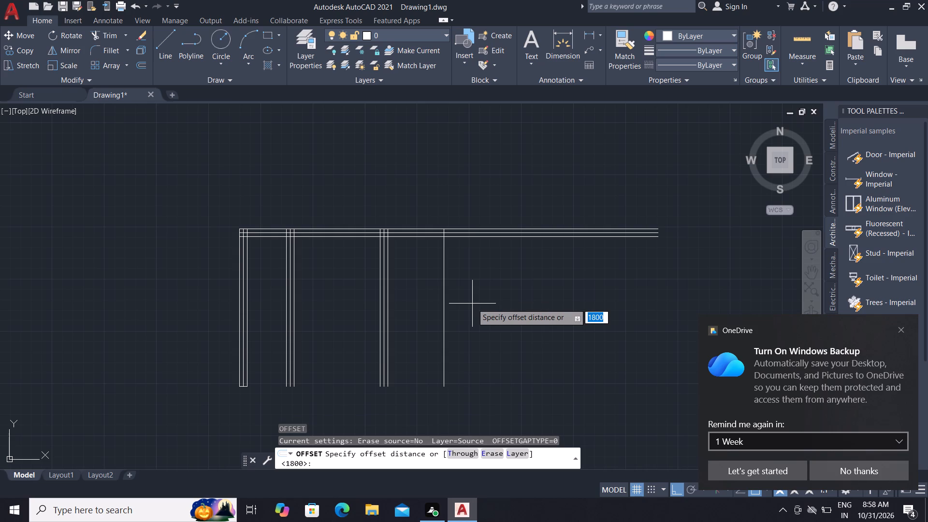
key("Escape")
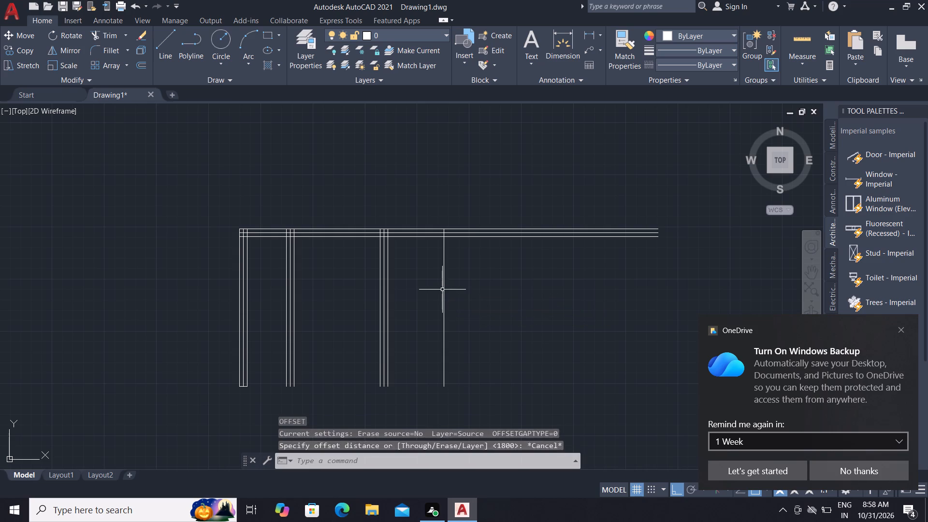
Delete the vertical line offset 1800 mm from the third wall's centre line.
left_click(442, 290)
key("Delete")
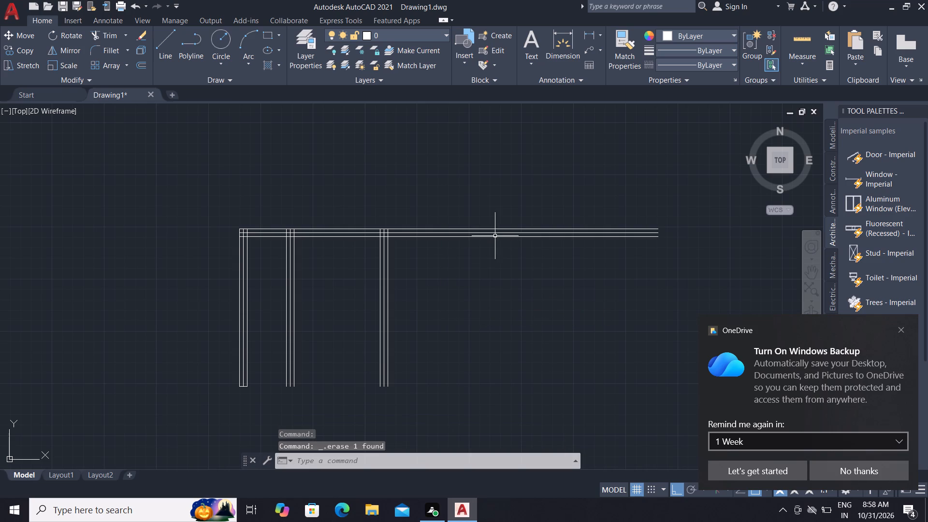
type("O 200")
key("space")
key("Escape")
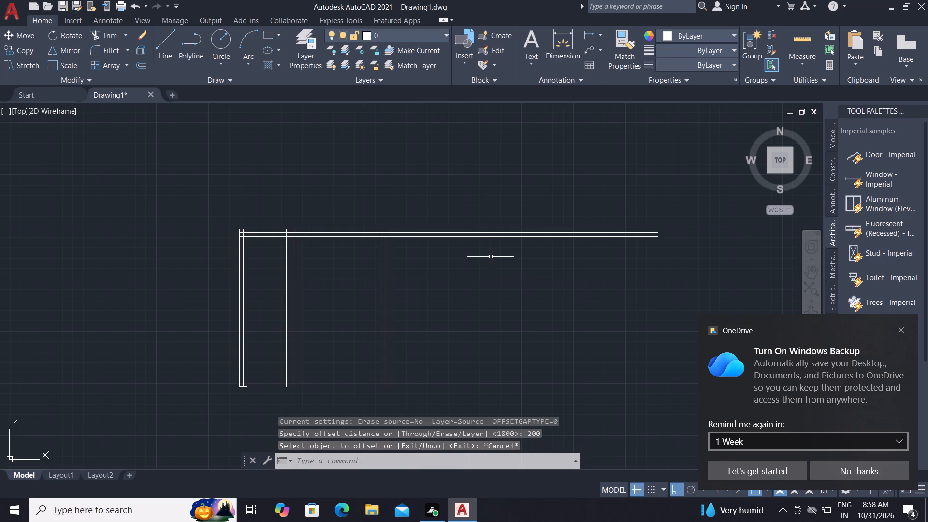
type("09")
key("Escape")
Offset the centre line of the third vertical wall by 2000 mm to the right.
type("O")
key("space")
key("2")
type("000")
scroll(493, 261, "up", 2)
key("space")
scroll(493, 261, "down", 1)
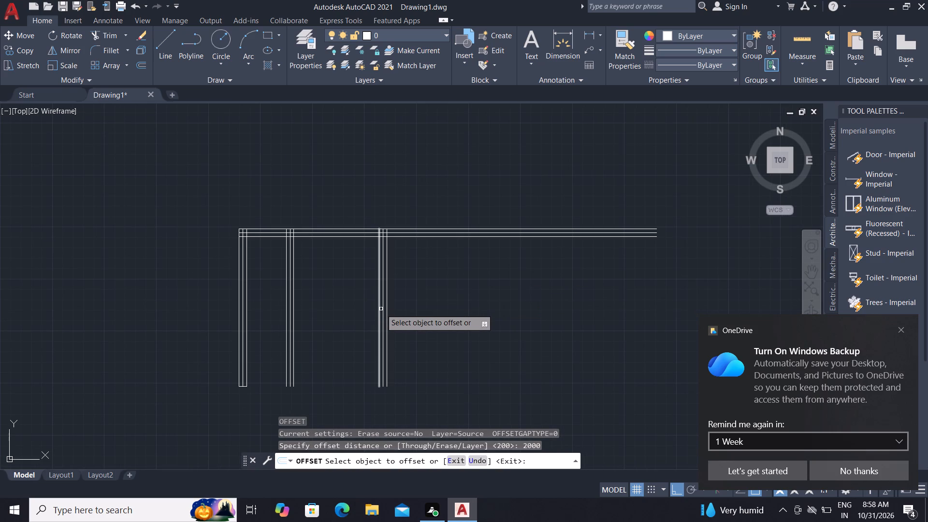
left_click(382, 309)
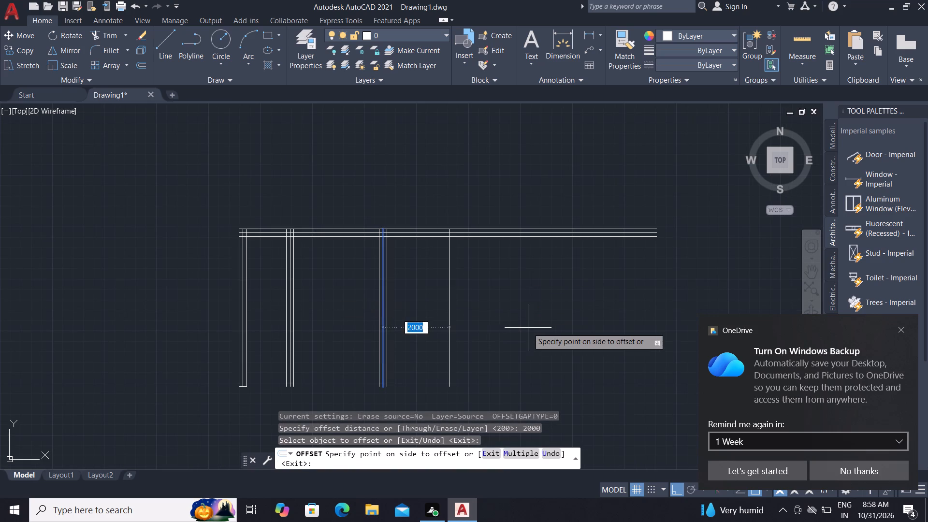
left_click(528, 328)
key("Escape")
key("Escape")
key("Escape")
Offset the new vertical line, 2000 mm from the third wall's centre line, by 115 mm to both sides.
key("o")
key("space")
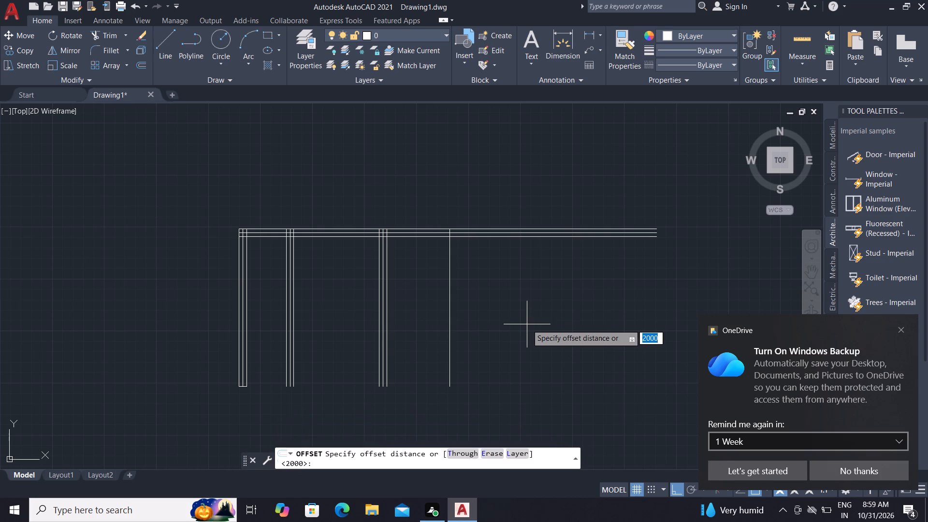
type("11")
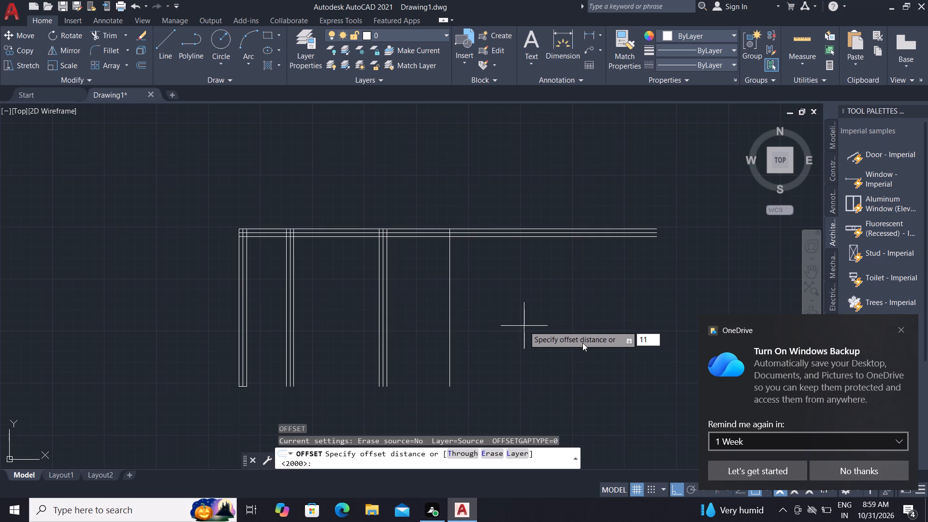
type("5")
key("space")
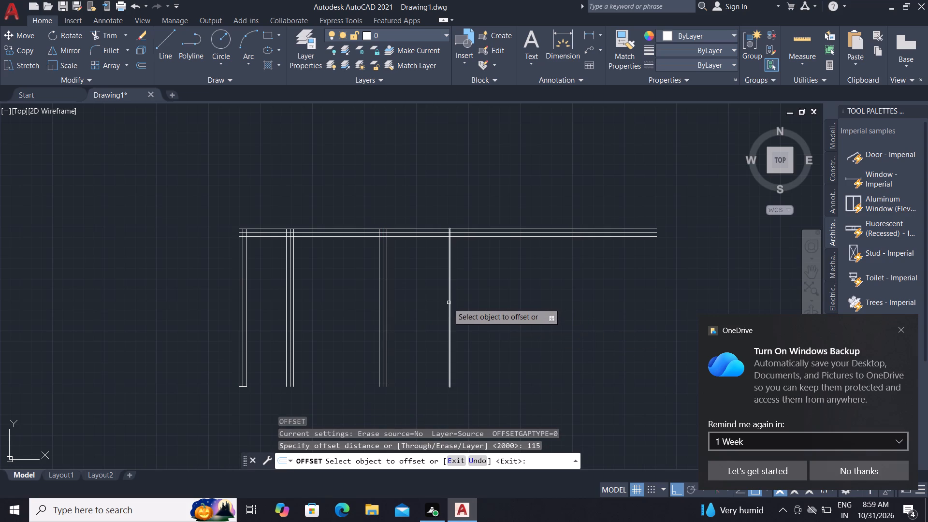
left_click(449, 306)
left_click(429, 296)
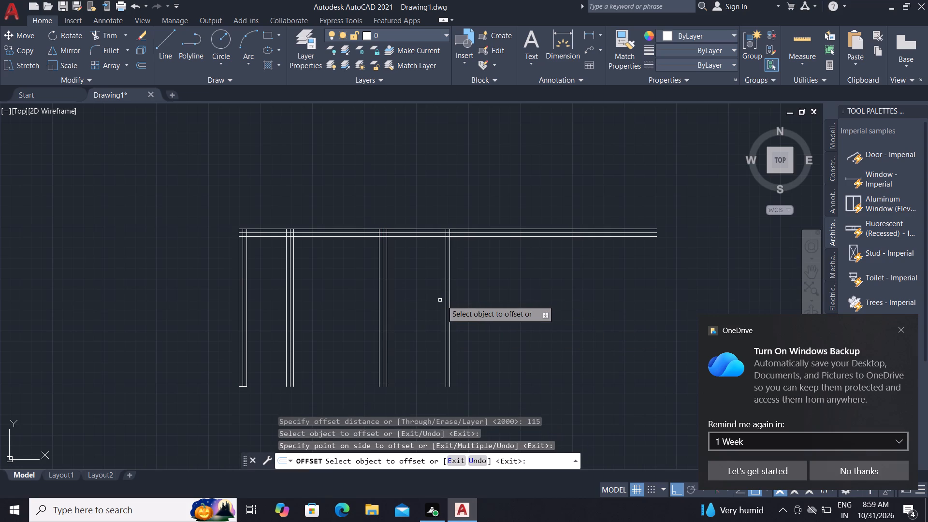
left_click(449, 303)
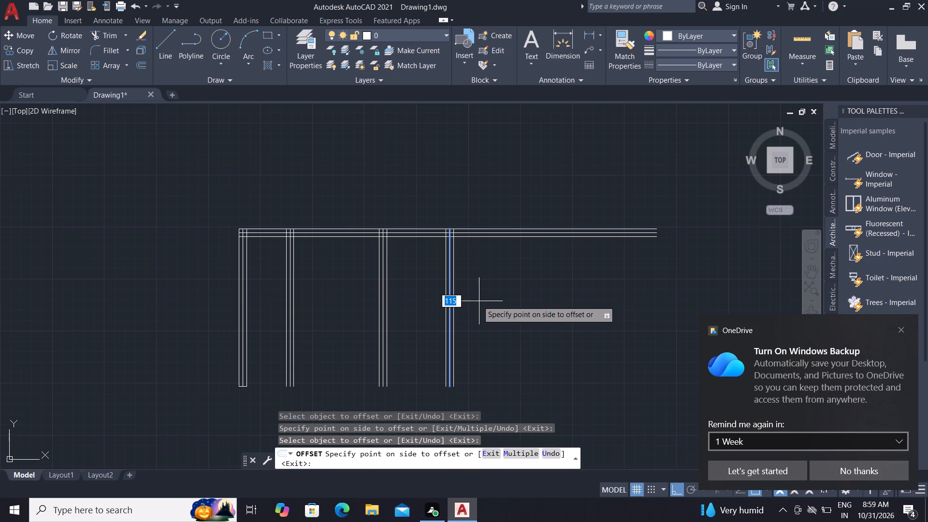
left_click(505, 311)
key("Escape")
key("Escape")
key("Escape")
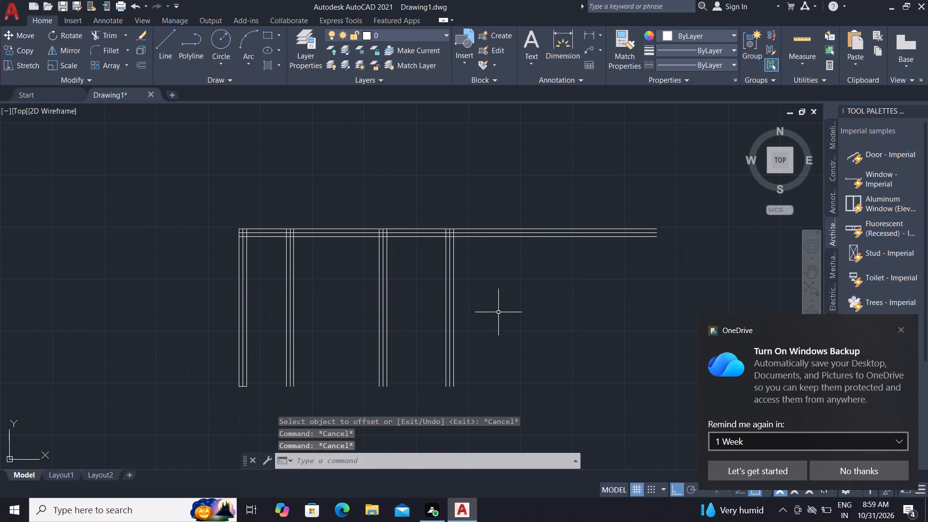
Offset the centre line of the fourth vertical wall by 4000 mm to the right.
key("Escape")
key("o")
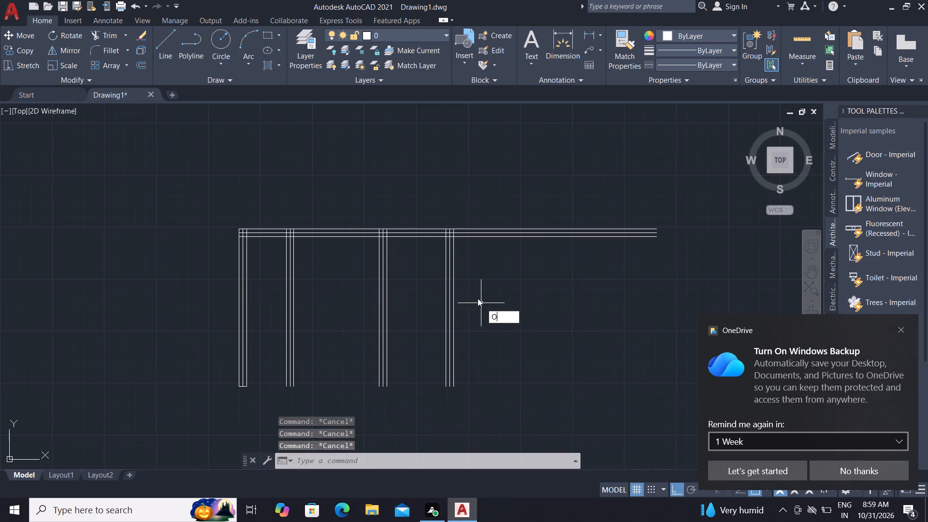
key("space")
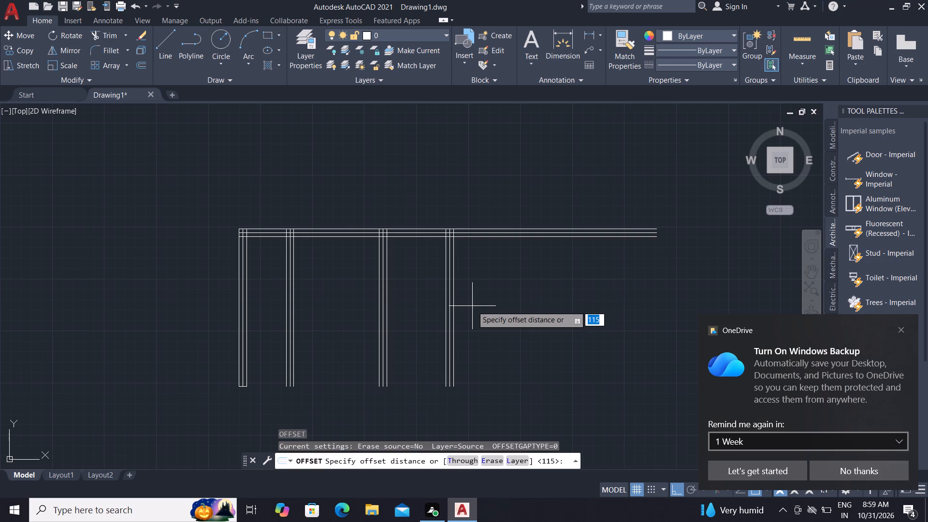
type("4000")
key("space")
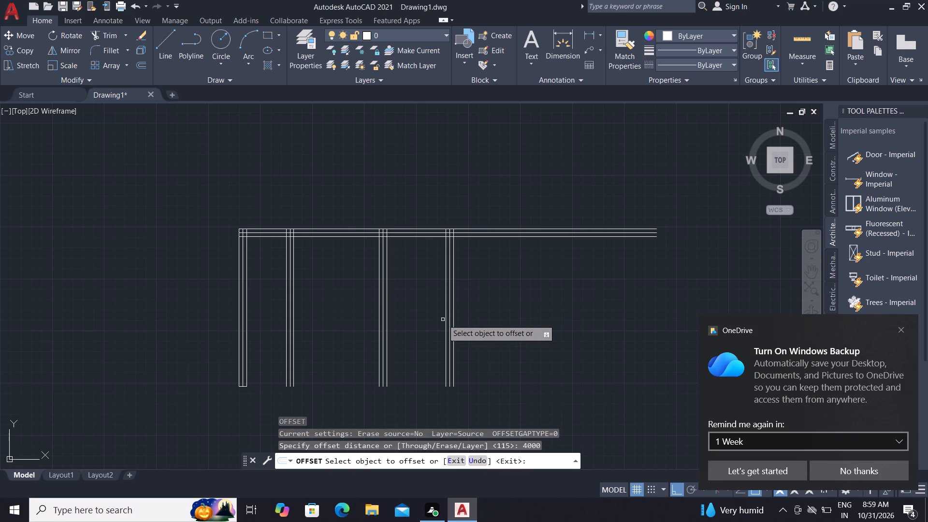
left_click(449, 323)
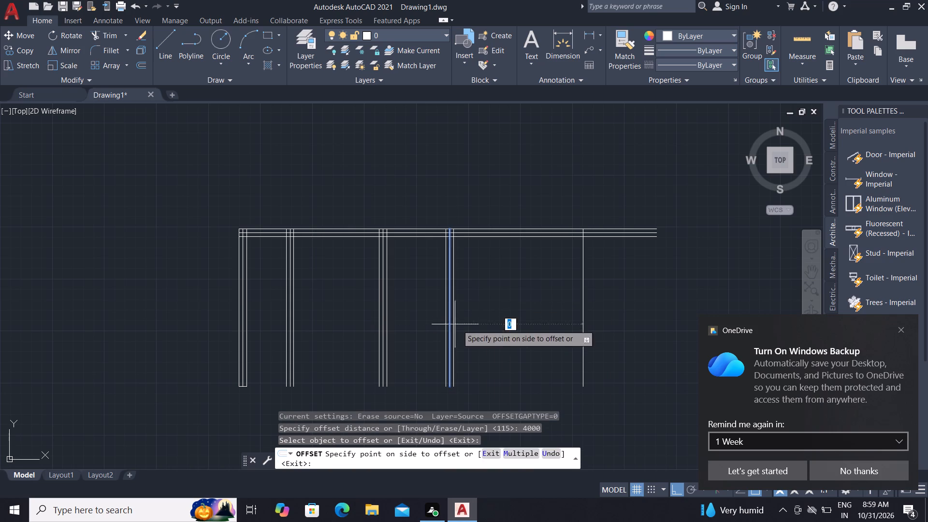
left_click(587, 334)
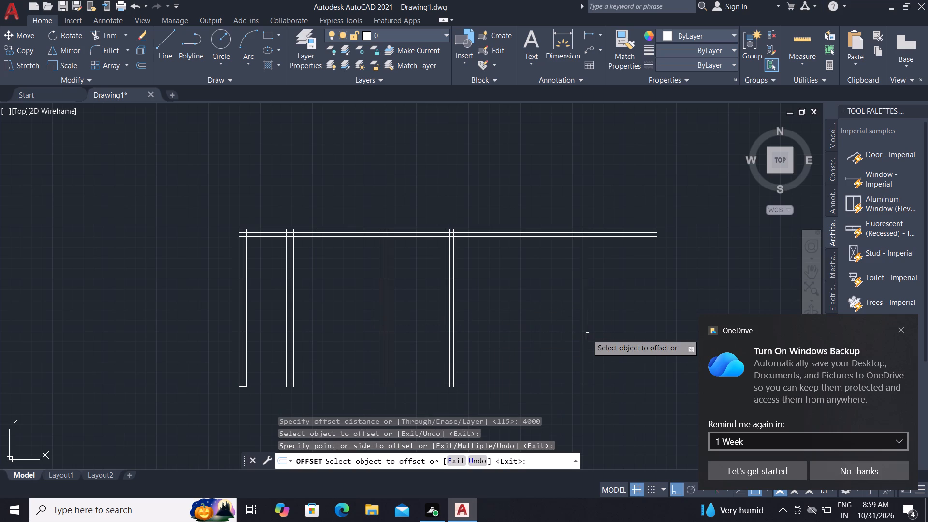
key("Escape")
key("Escape")
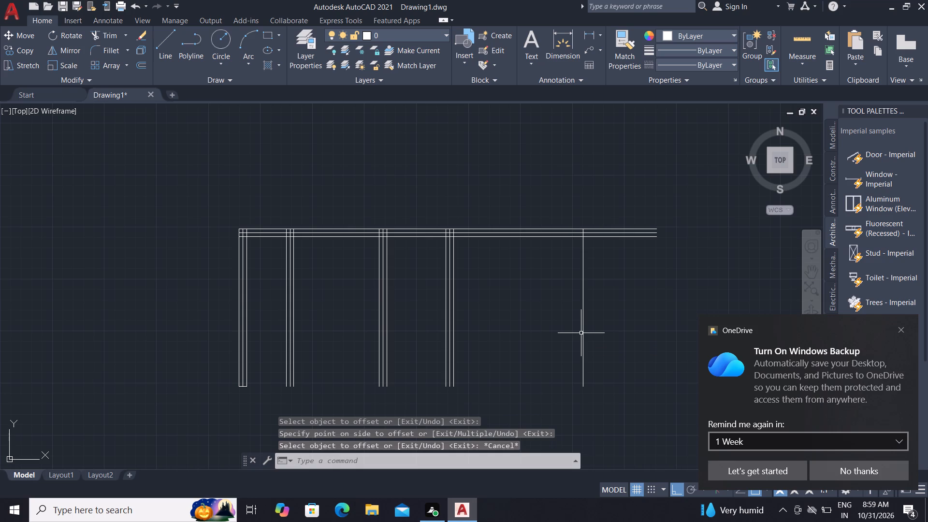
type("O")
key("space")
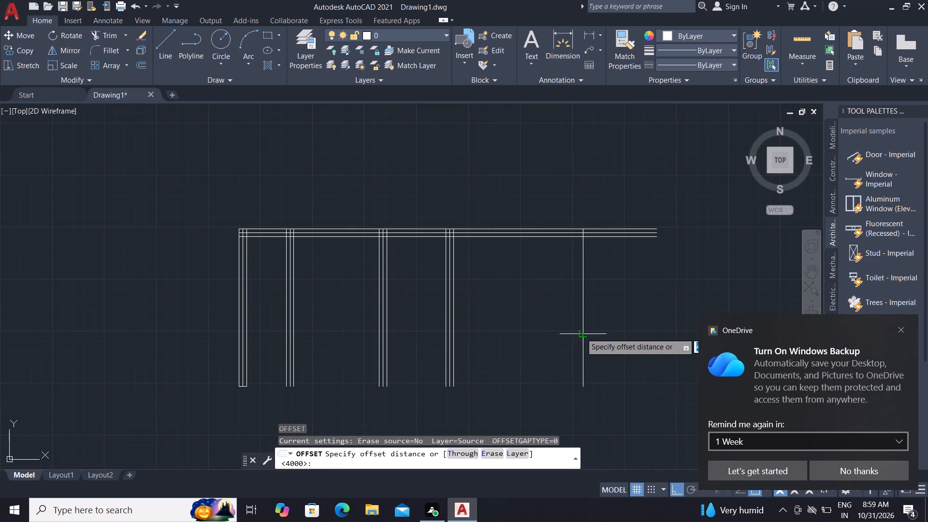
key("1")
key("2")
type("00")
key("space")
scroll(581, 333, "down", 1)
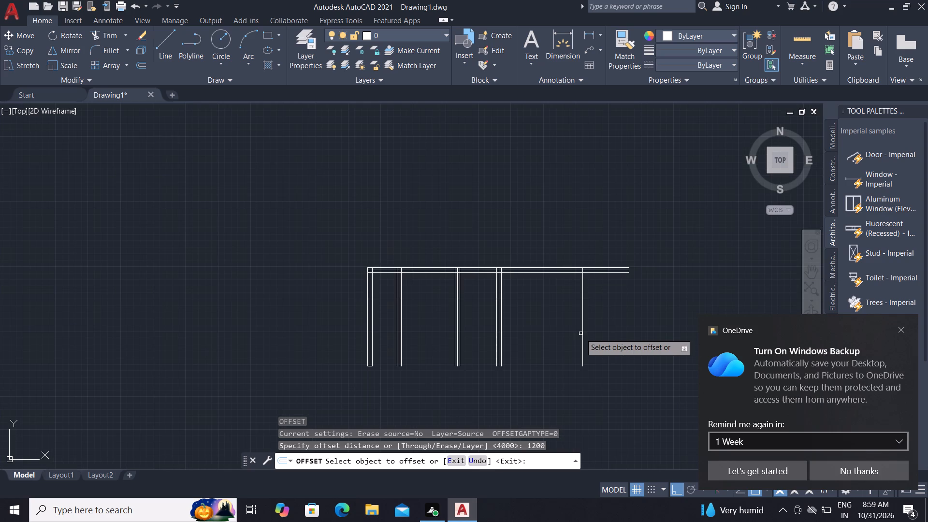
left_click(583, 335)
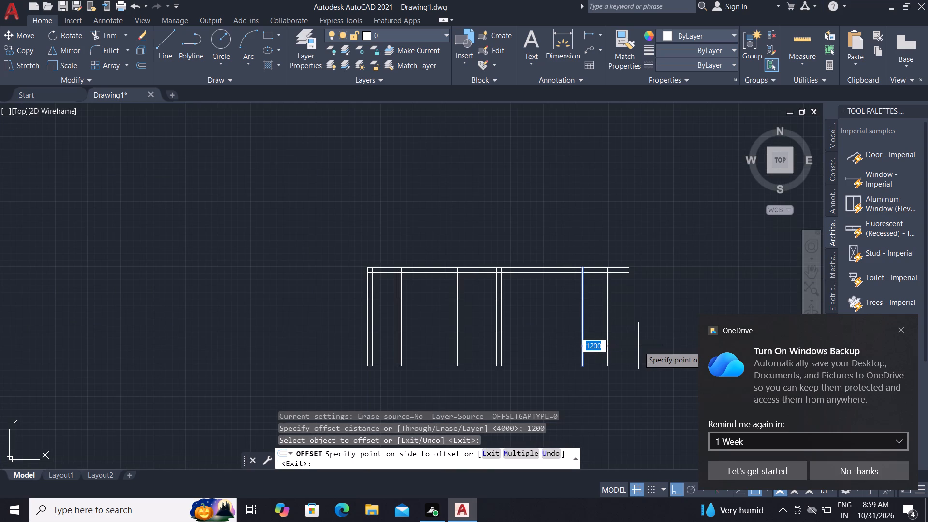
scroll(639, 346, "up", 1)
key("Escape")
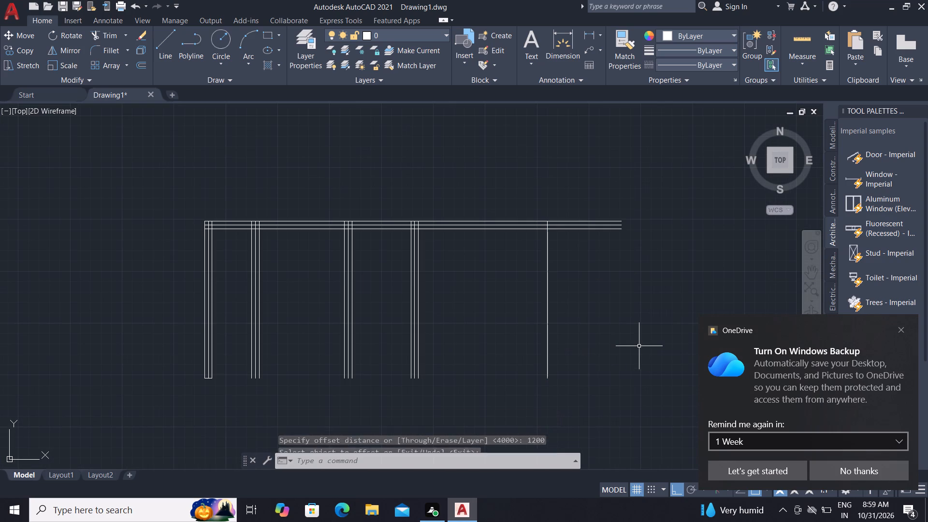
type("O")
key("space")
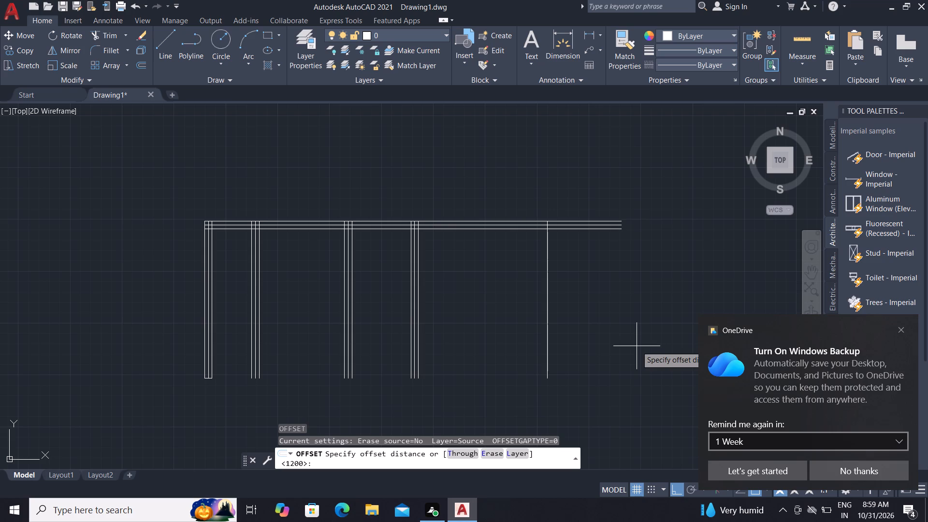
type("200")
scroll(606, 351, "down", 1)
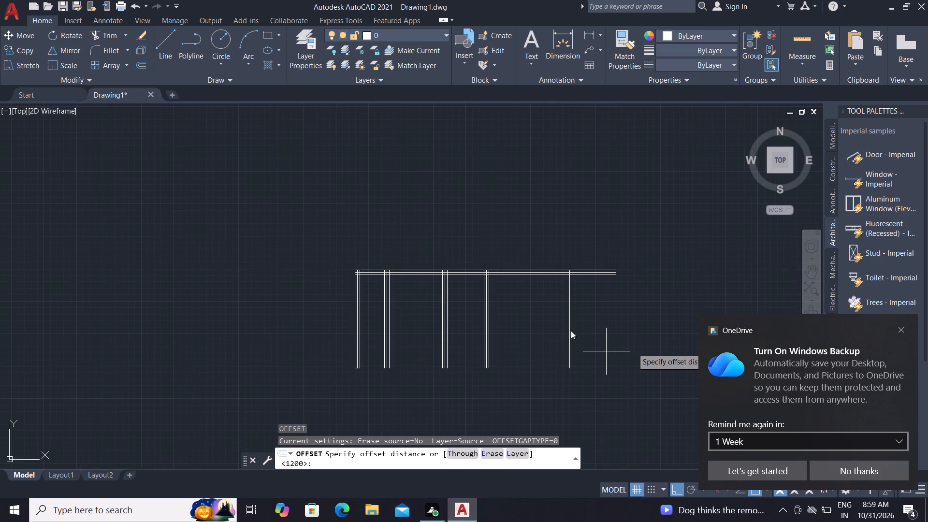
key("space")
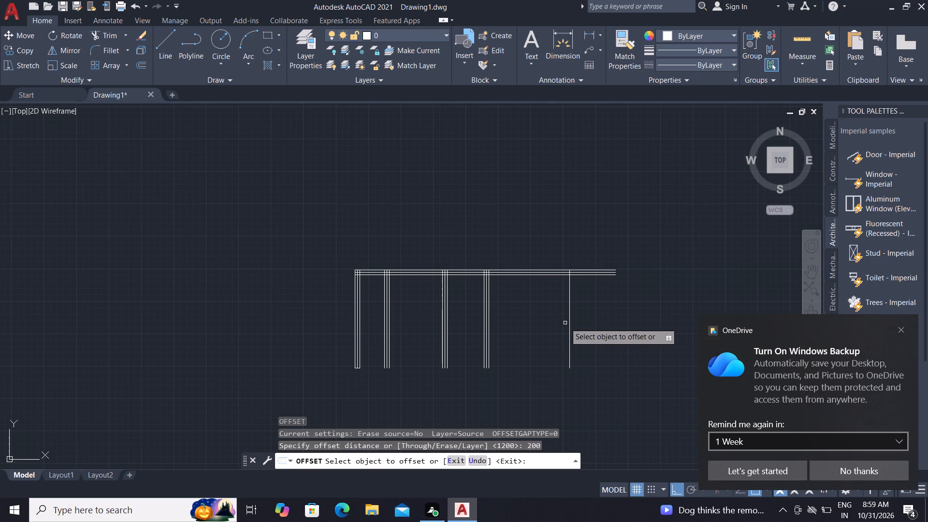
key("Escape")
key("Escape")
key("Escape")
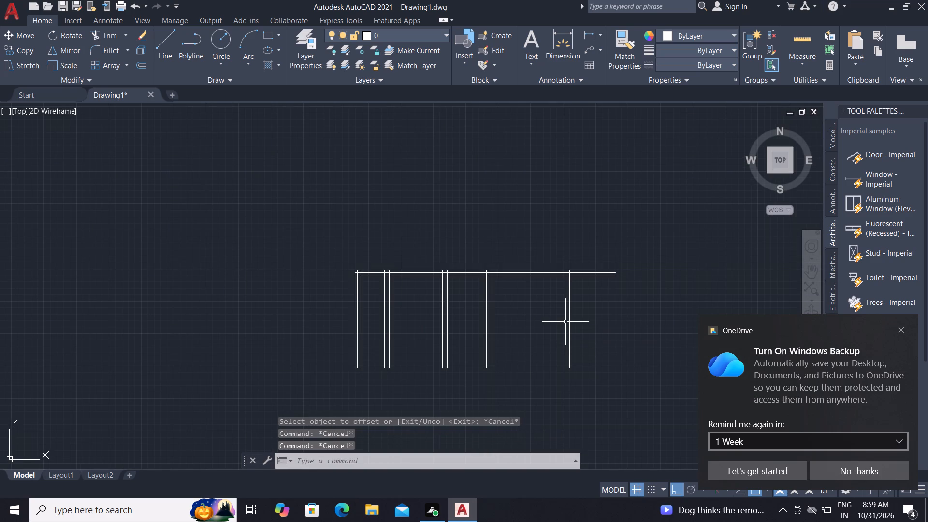
Offset the single vertical line right of the fourth wall by 2000 mm to the right.
type("O")
key("space")
type("2000")
key("space")
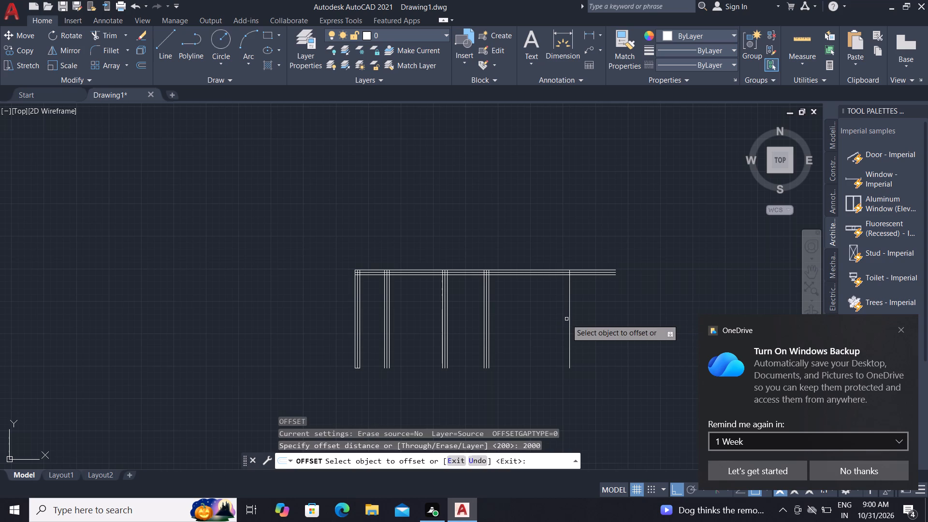
left_click(570, 318)
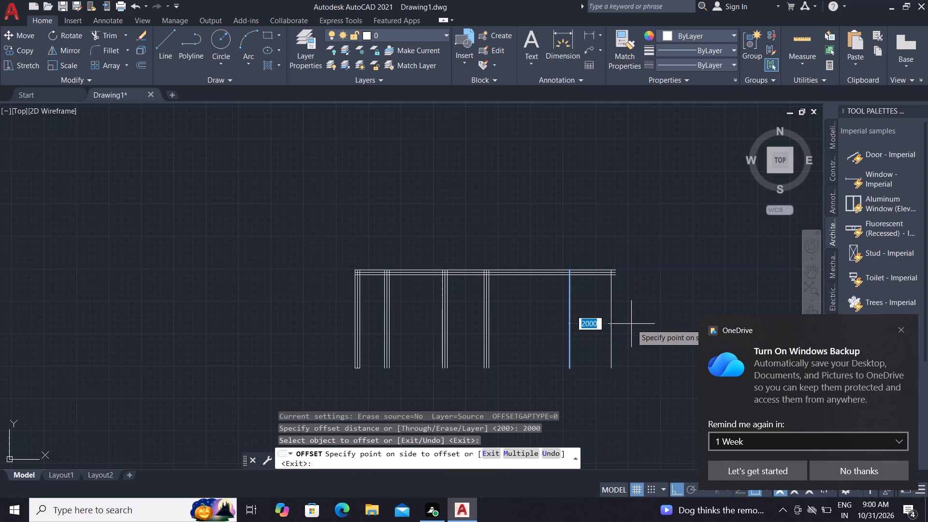
left_click(631, 324)
key("Escape")
key("Escape")
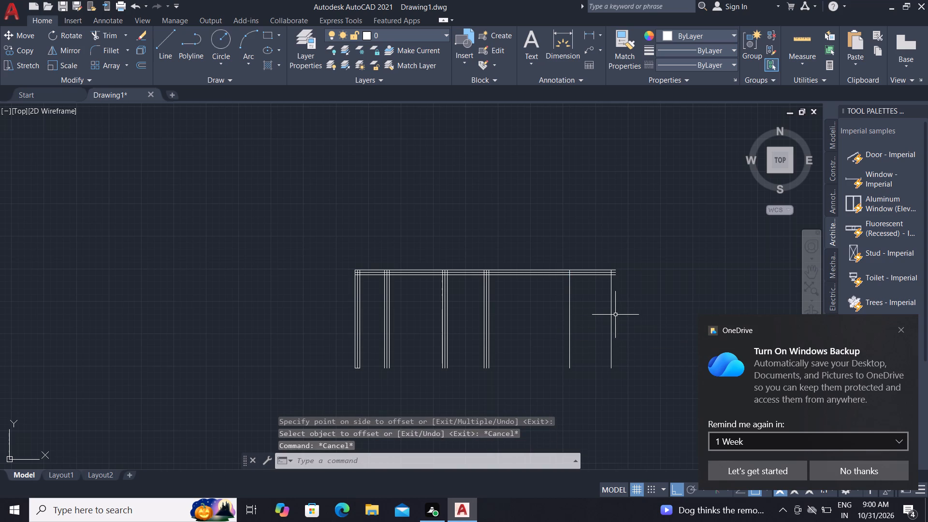
Offset the fifth vertical line, 4000 mm from the fourth wall's centre line, by 115 mm to both sides.
scroll(615, 315, "up", 1)
type("O")
key("space")
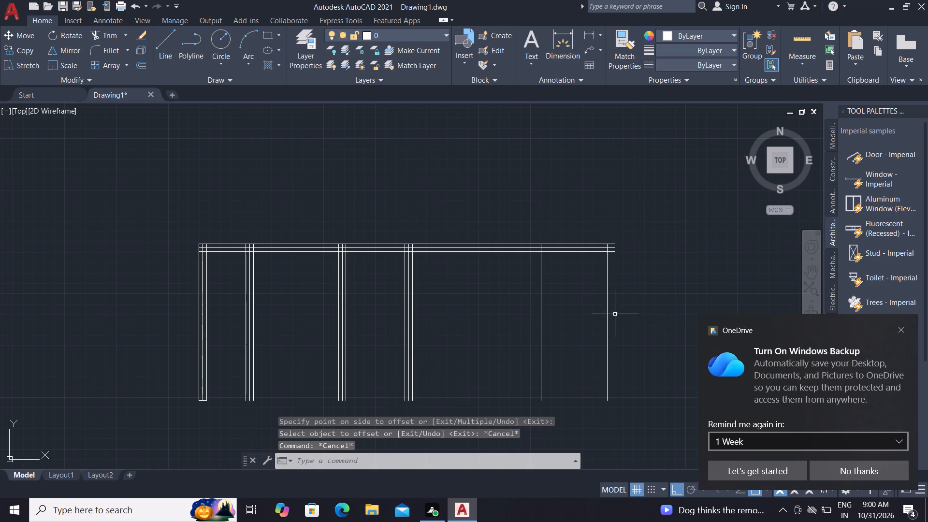
type("11")
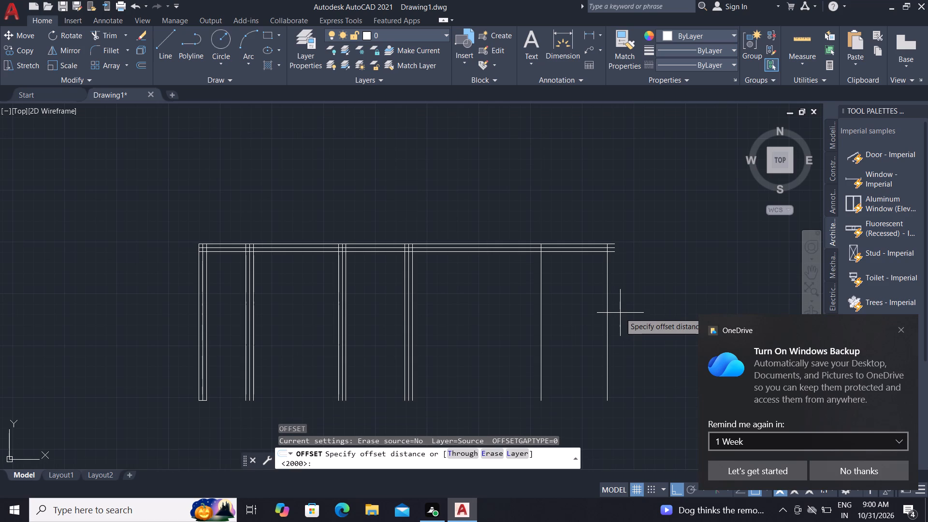
type("5")
key("space")
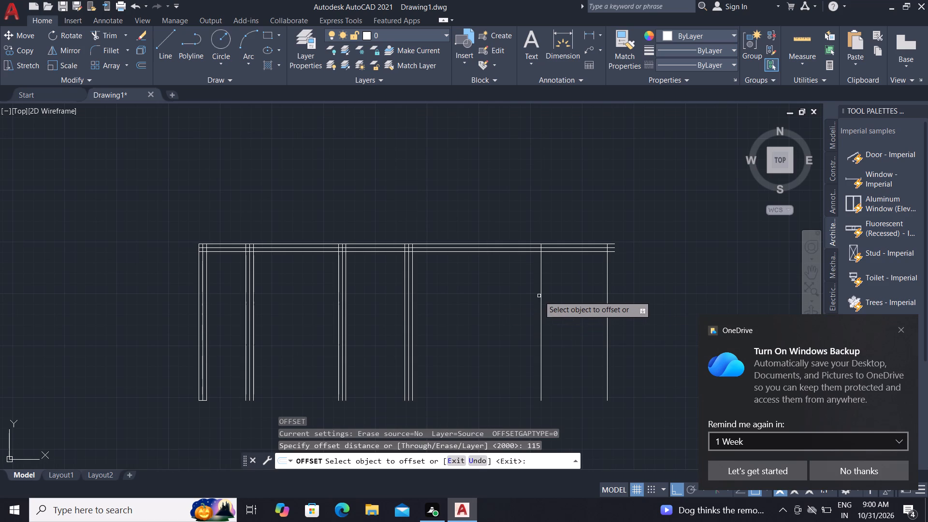
left_click(540, 296)
left_click(517, 290)
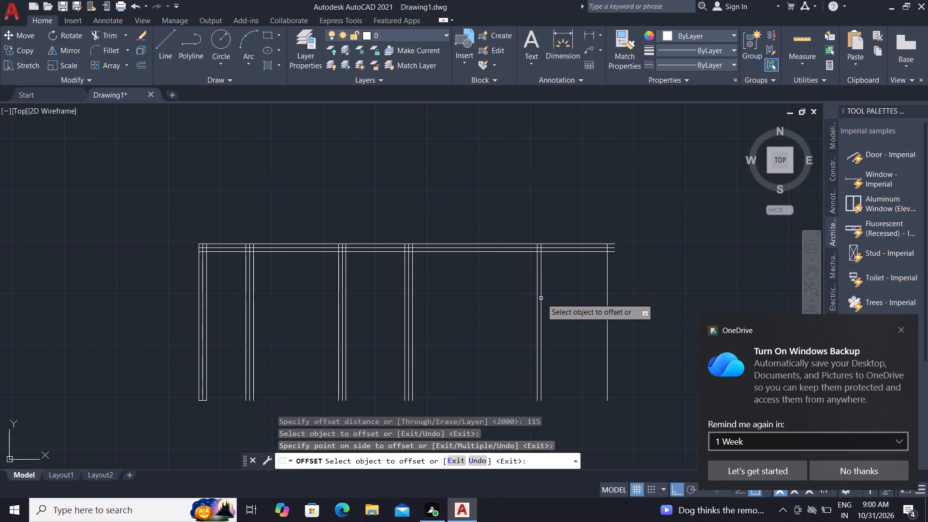
left_click(541, 298)
left_click(558, 303)
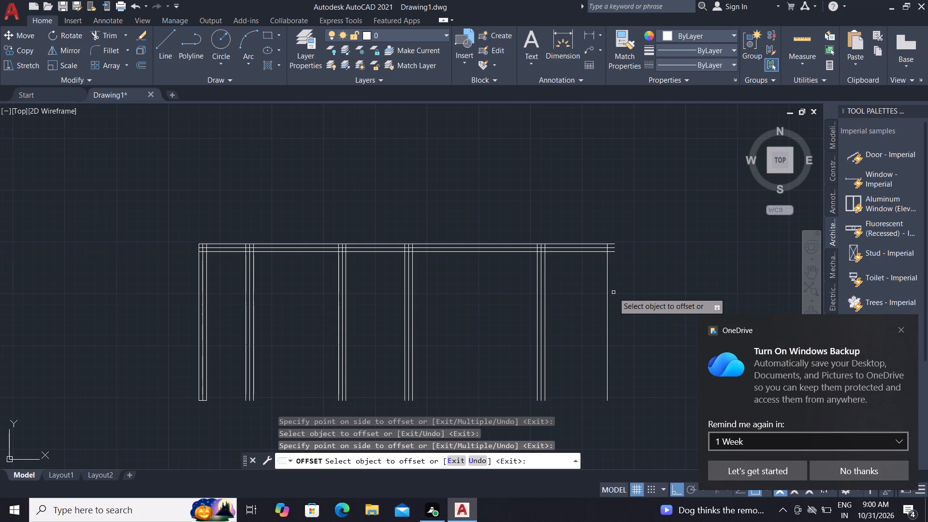
Offset the last vertical line, 2000 mm from the fifth wall's centre line, by 115 mm to both sides.
left_click(607, 290)
left_click(594, 292)
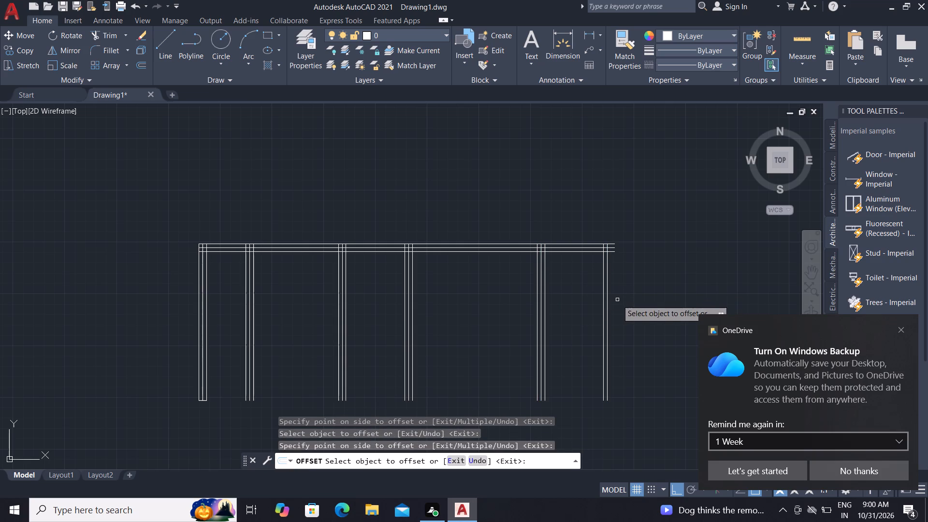
left_click(608, 297)
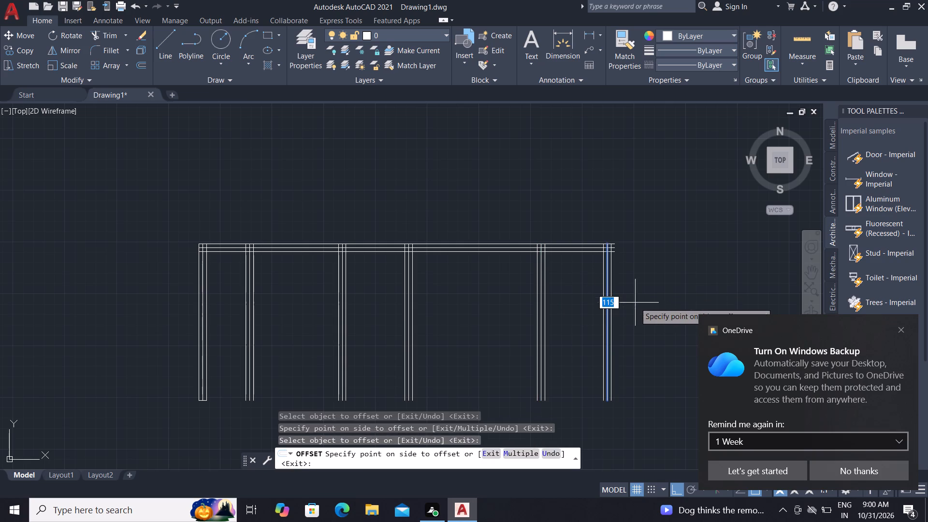
left_click(640, 304)
key("Escape")
key("Escape")
key("Escape")
key("Escape")
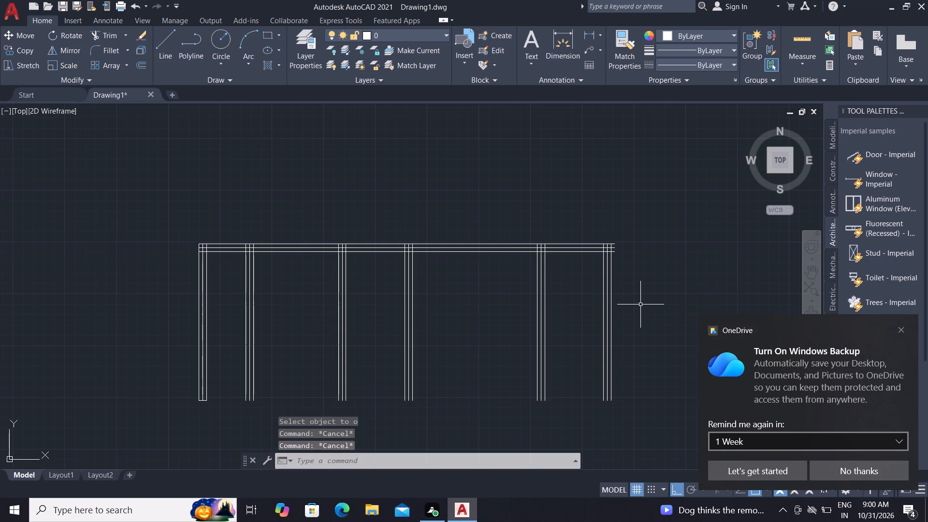
Trim the three horizontal wall lines where they extend past the outer face of the sixth vertical wall.
type("TR")
key("space")
key("space")
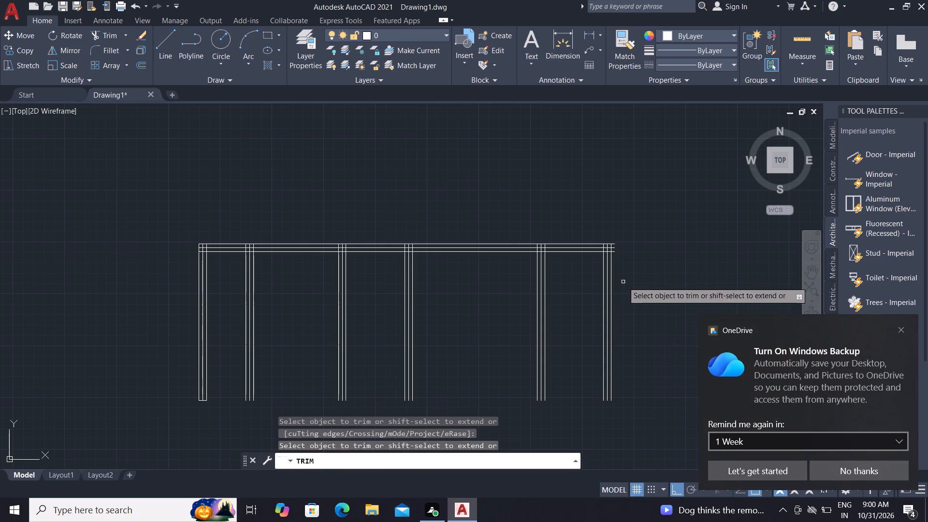
scroll(618, 249, "up", 3)
left_click(579, 188)
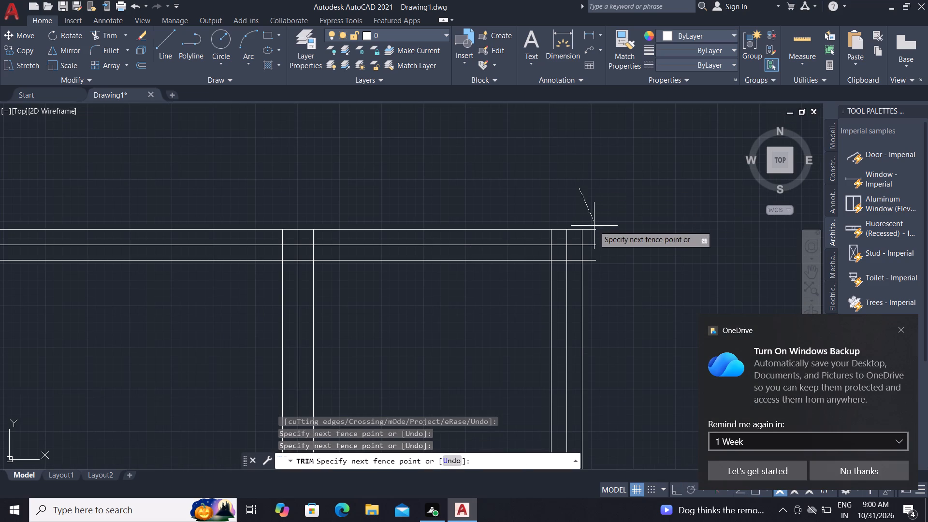
left_click(595, 267)
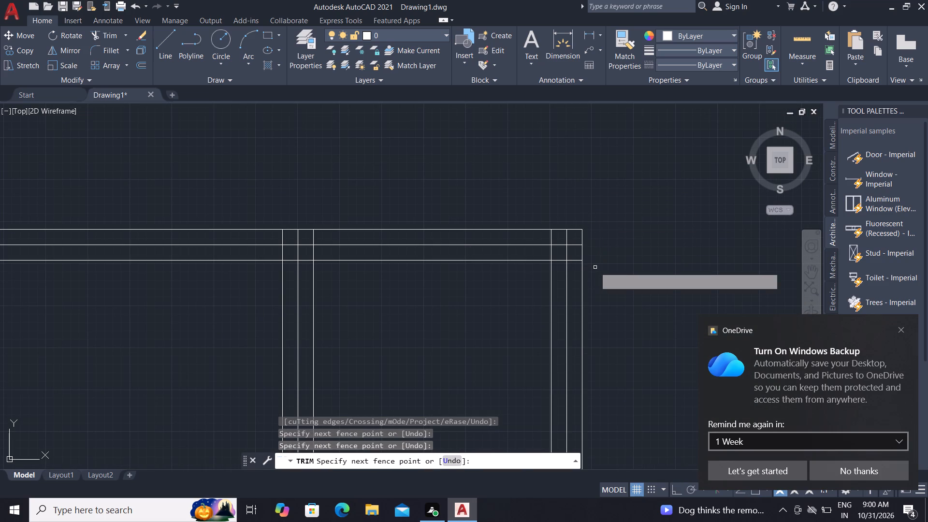
key("Escape")
key("Escape")
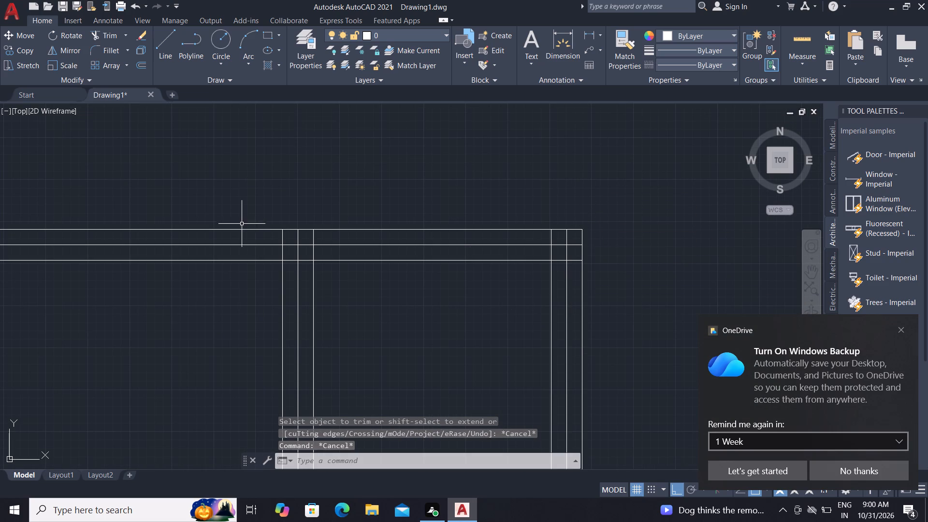
Draw a rectangle 230 mm long and 400 mm wide in the empty space beyond the sixth vertical wall.
scroll(241, 222, "down", 1)
type("REC")
key("space")
left_click(514, 276)
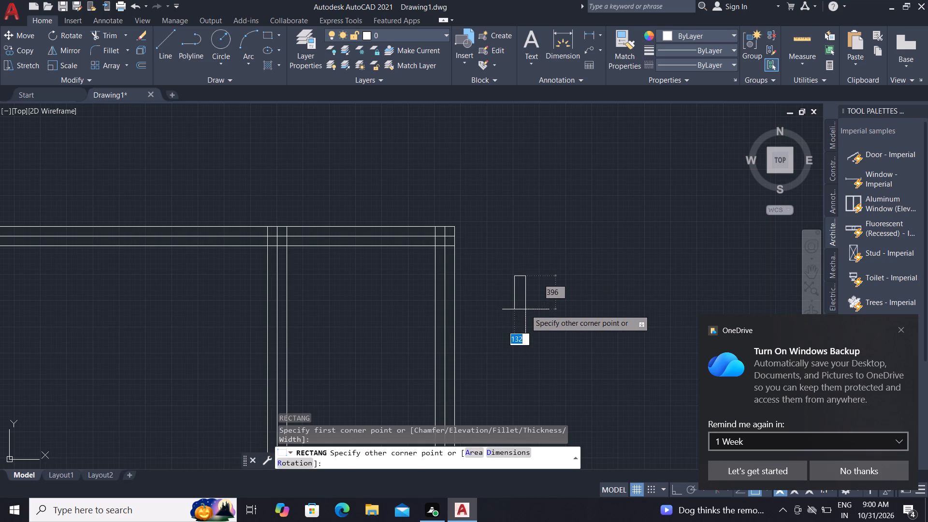
key("e")
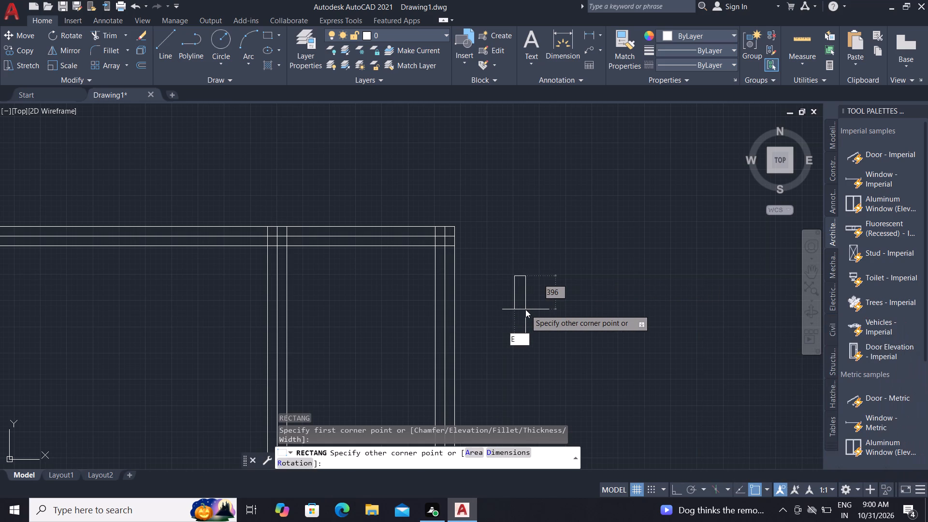
key("BackSpace")
type("D")
key("space")
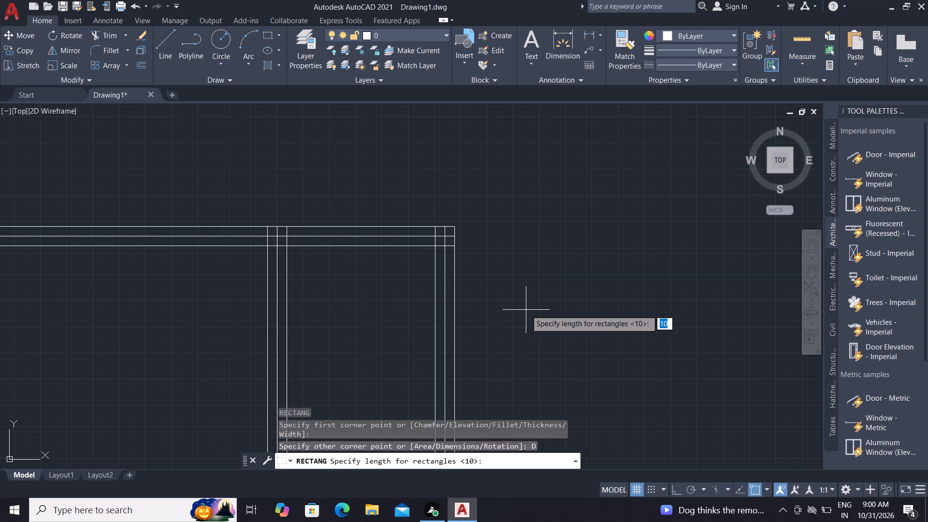
type("23")
key("9")
key("BackSpace")
key("0")
key("Return")
type("400")
key("Return")
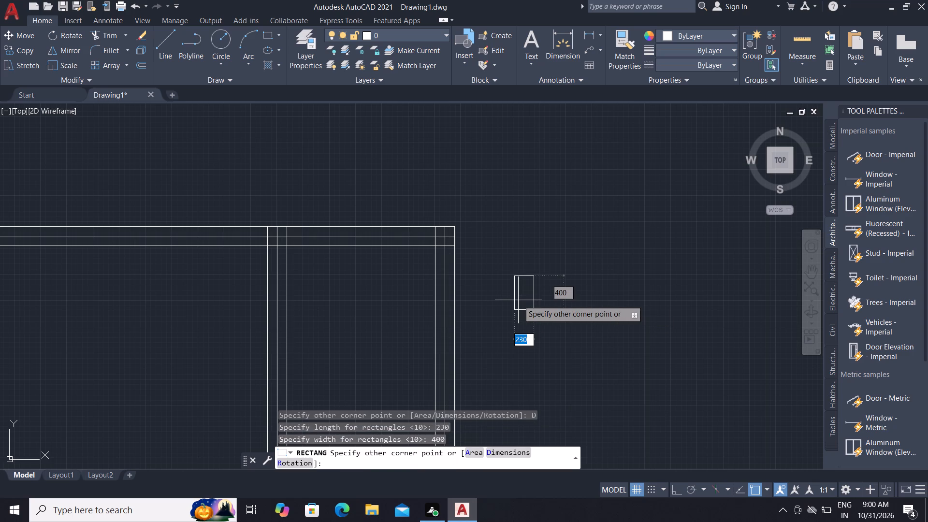
left_click(551, 311)
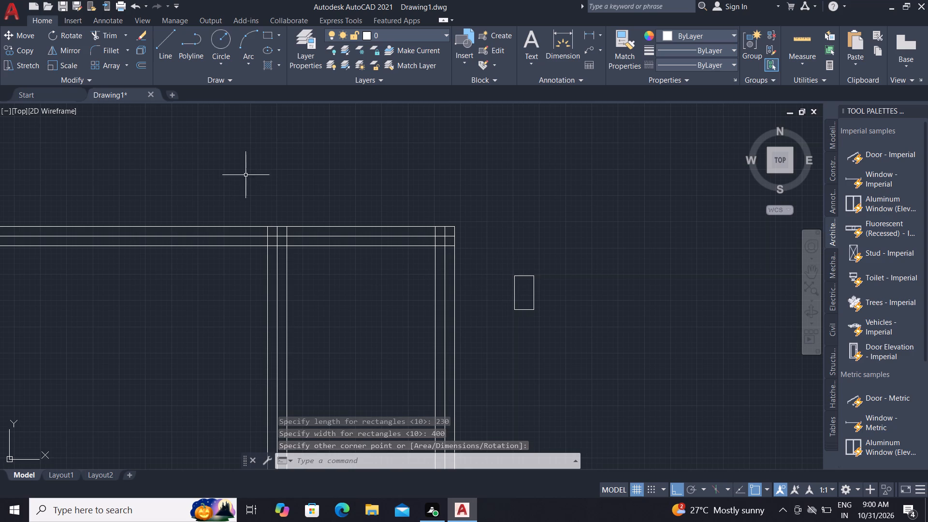
Copy the 230 x 400 mm rectangle from its lower-right corner about 969 mm straight up and about 1454 mm to the right.
left_click(16, 51)
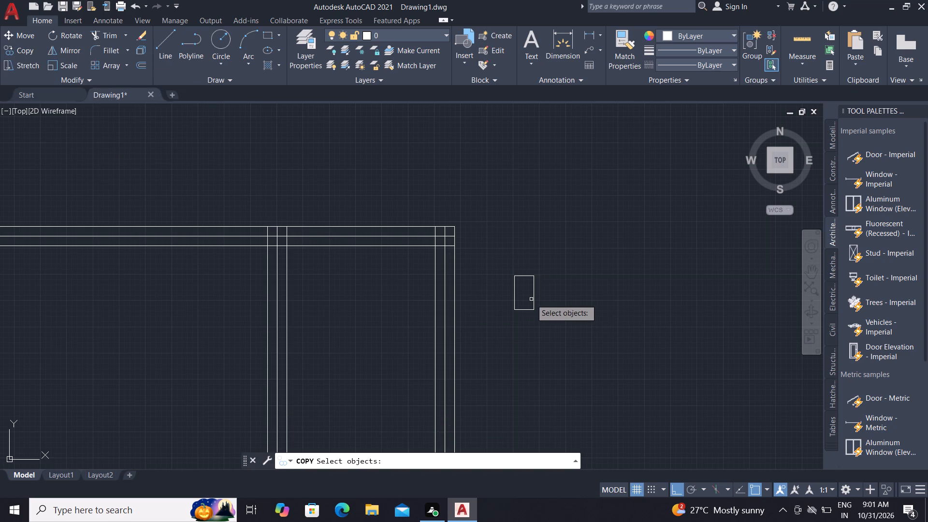
left_click(535, 301)
right_click(534, 301)
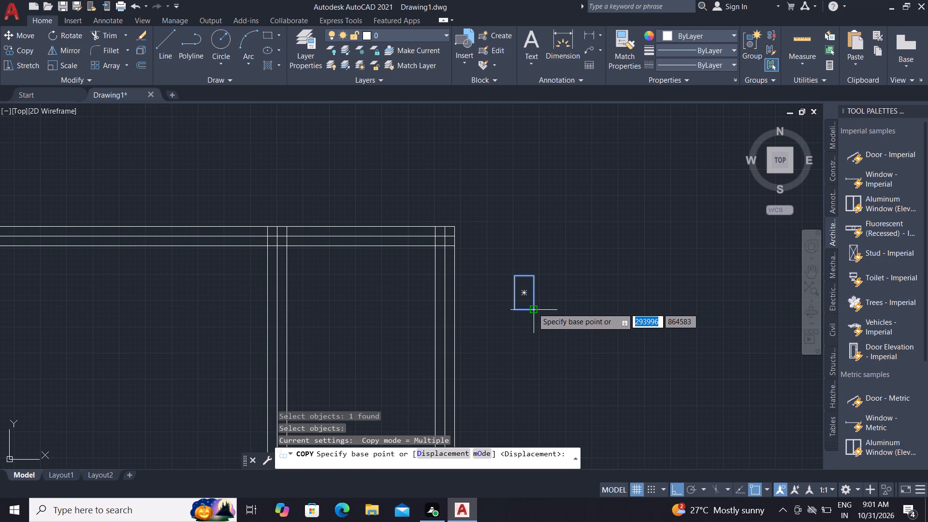
left_click(533, 308)
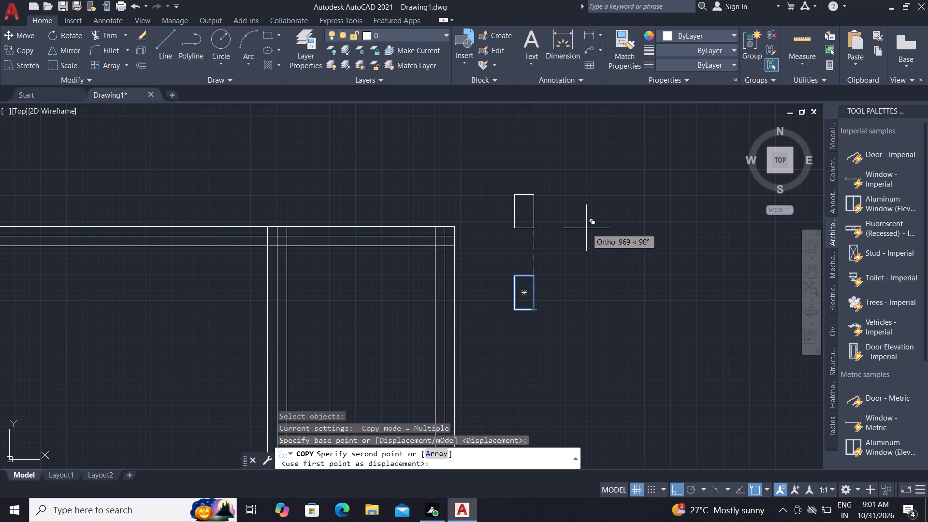
left_click(586, 228)
left_click(656, 196)
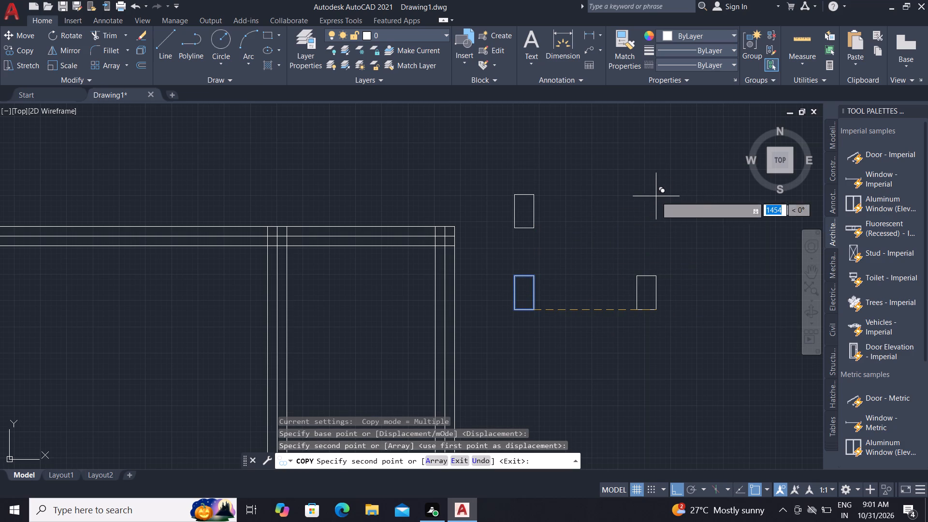
key("Escape")
Rotate the upper rectangle copy by 270° about its upper-right corner so that it lies horizontally.
scroll(467, 198, "up", 3)
scroll(537, 239, "down", 1)
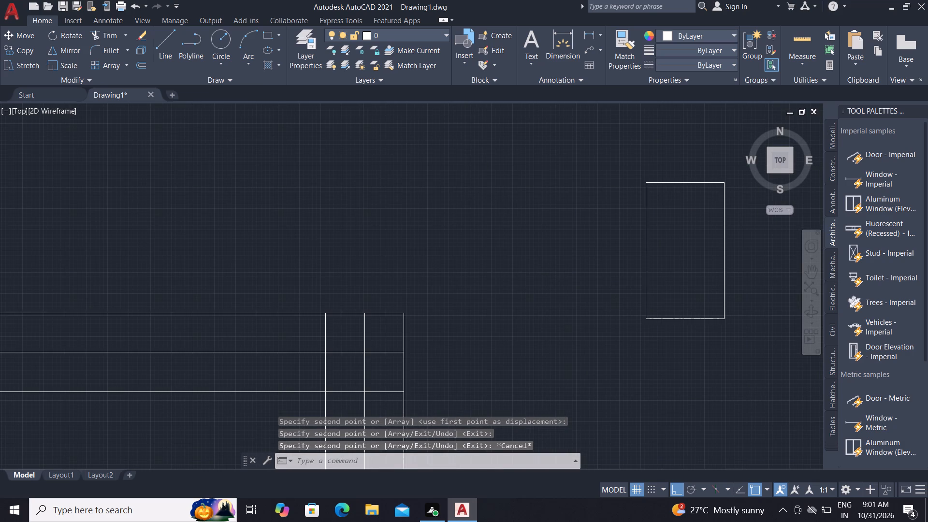
key("r")
key("o")
key("space")
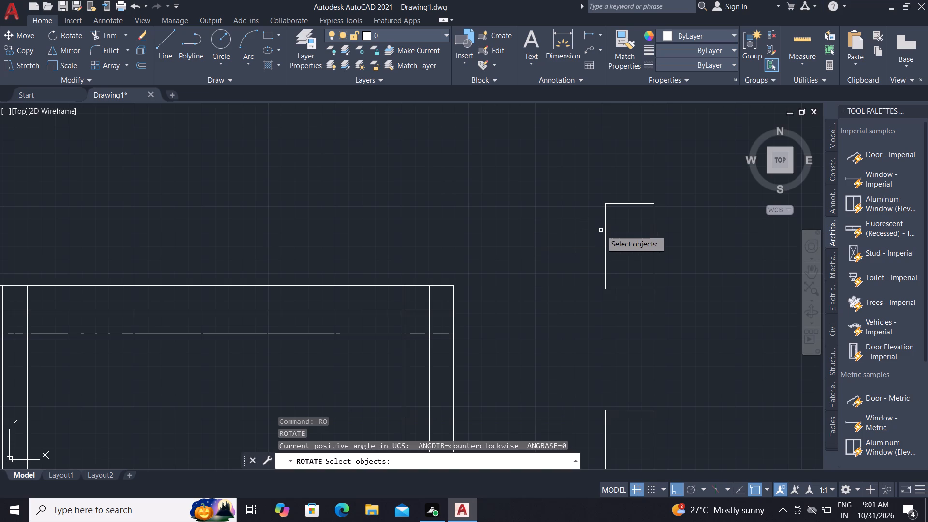
left_click(605, 233)
right_click(605, 233)
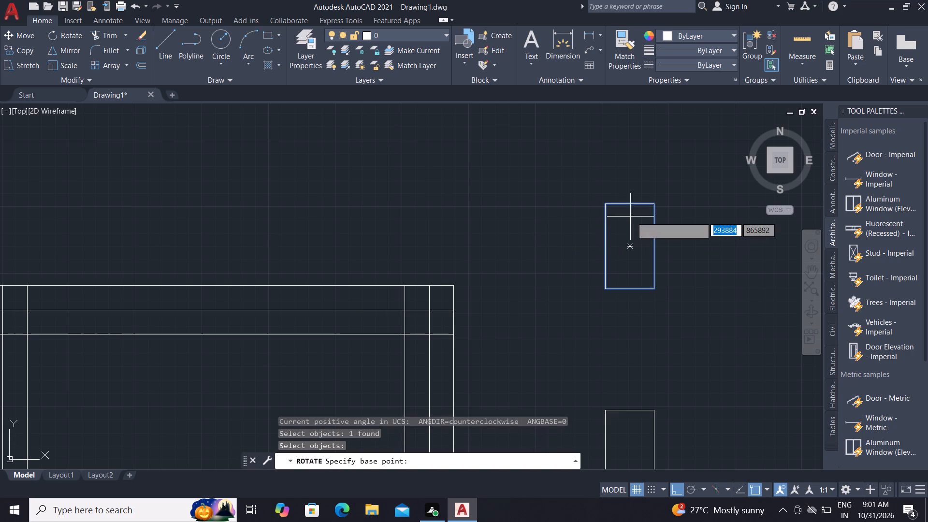
left_click(652, 206)
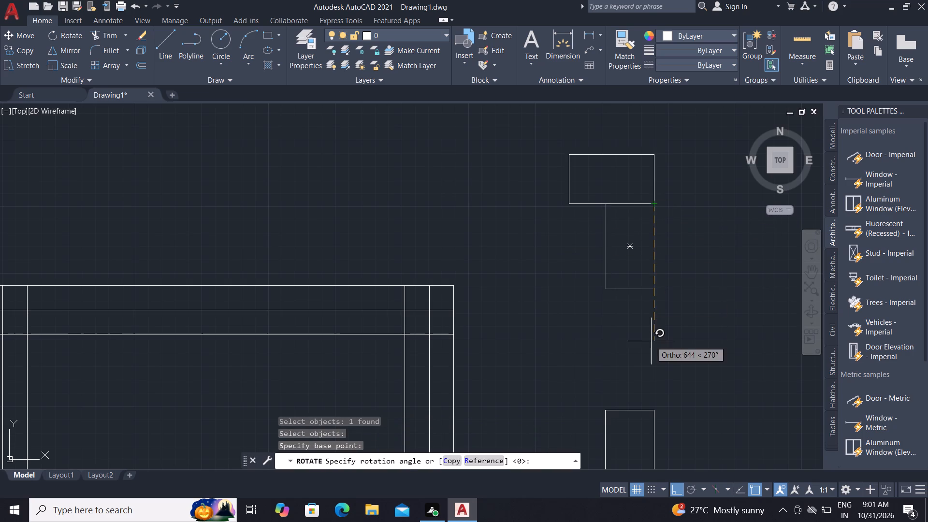
left_click(651, 341)
Copy the horizontal rectangle by its upper-right corner onto the upper-right corners of the fifth and third vertical walls, with Ortho off.
scroll(565, 321, "down", 2)
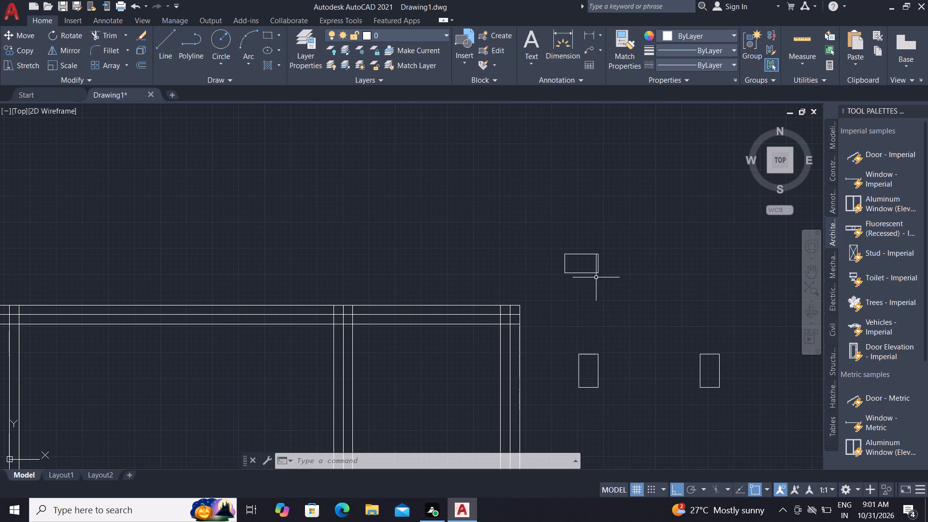
scroll(577, 262, "up", 2)
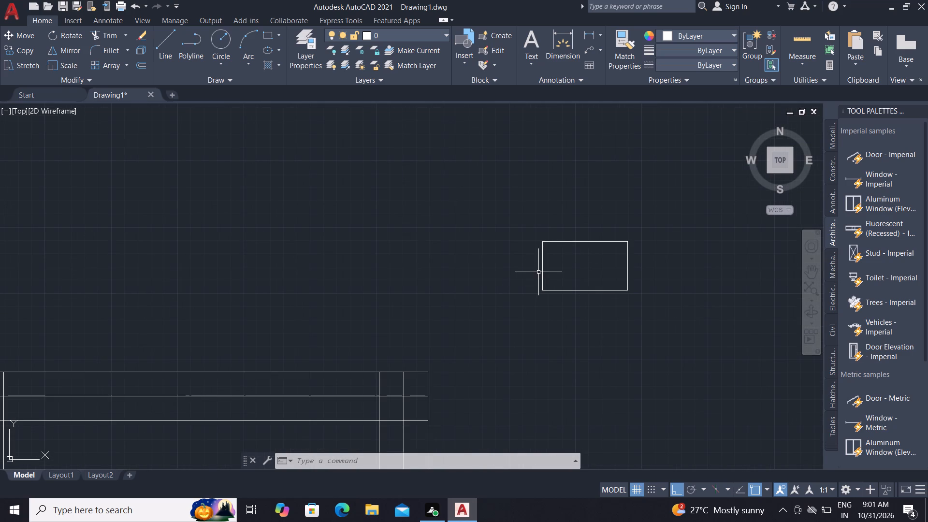
left_click(542, 268)
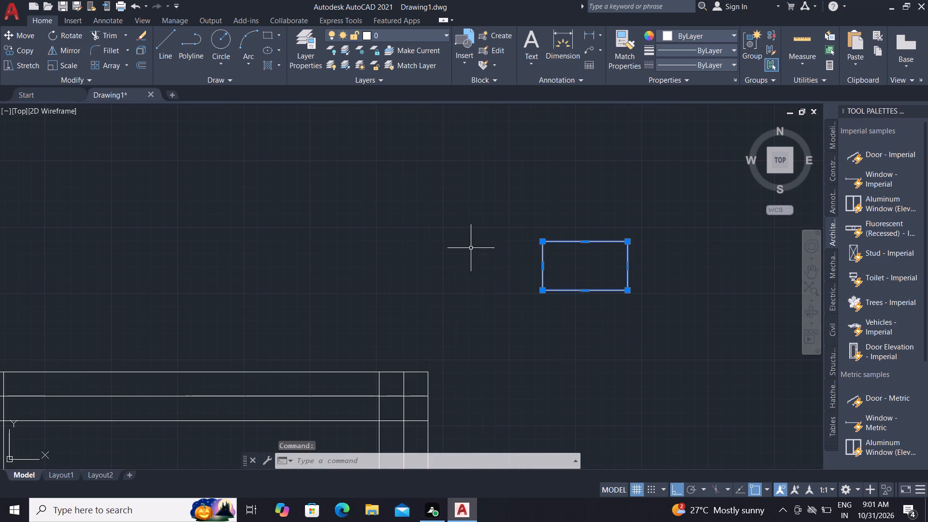
left_click(7, 50)
scroll(316, 217, "down", 1)
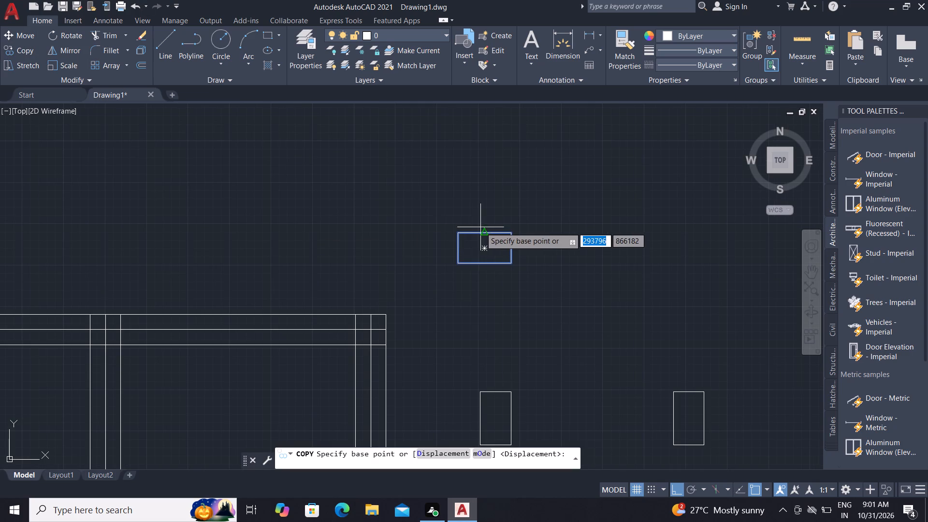
left_click(509, 233)
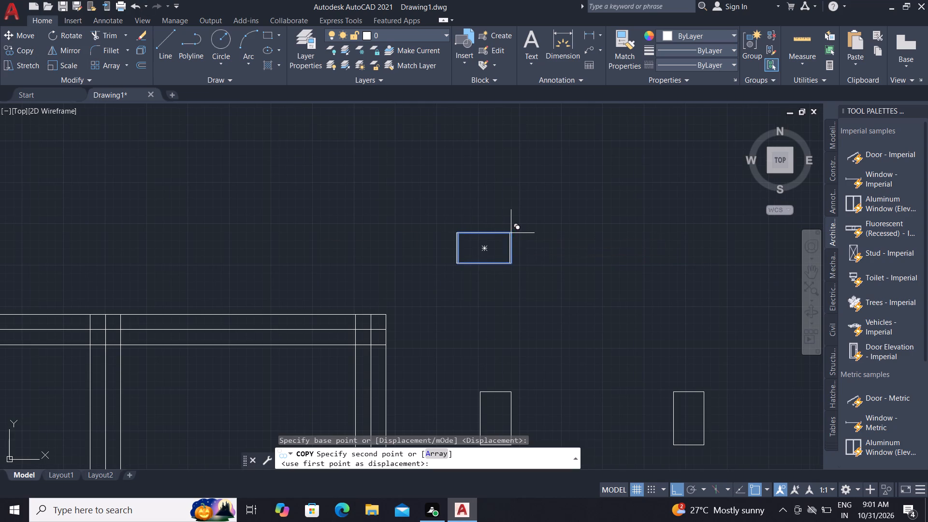
scroll(456, 243, "down", 2)
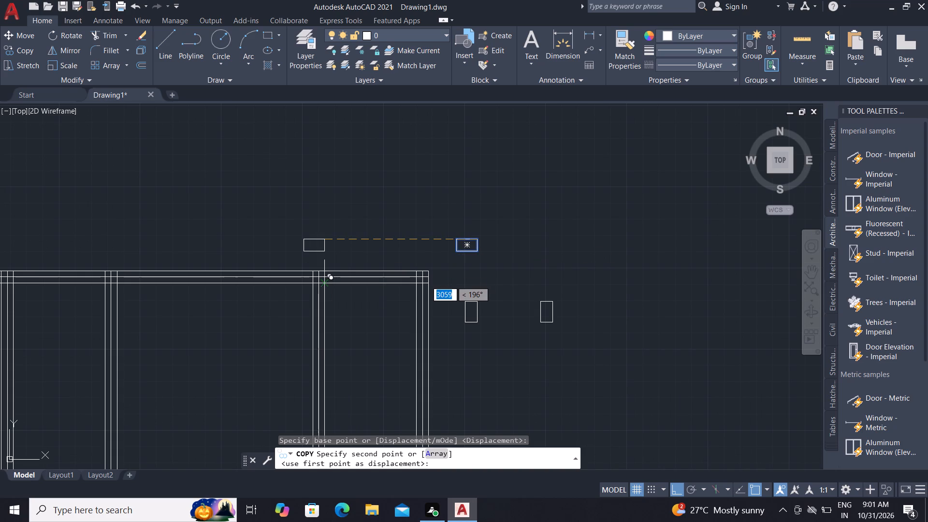
key("F8")
scroll(329, 269, "up", 2)
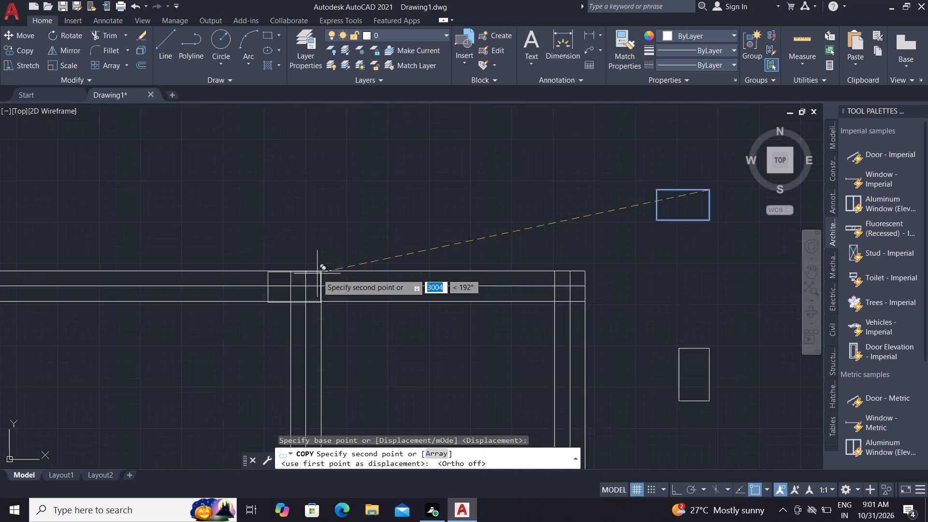
scroll(317, 274, "up", 1)
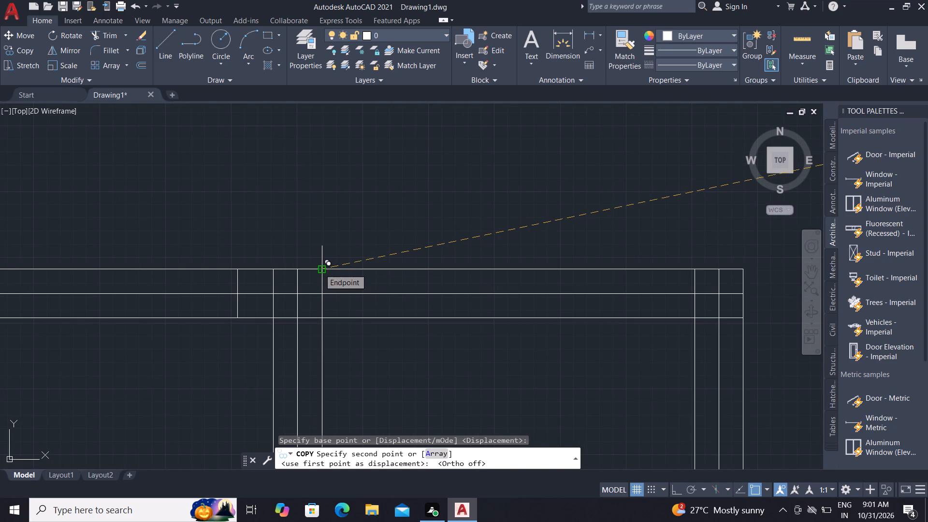
left_click(319, 269)
scroll(564, 270, "down", 1)
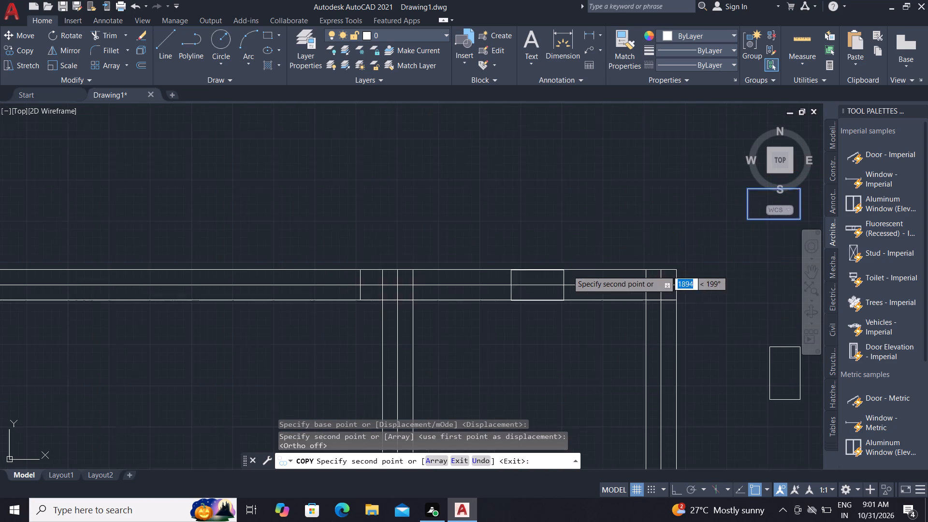
scroll(583, 269, "down", 2)
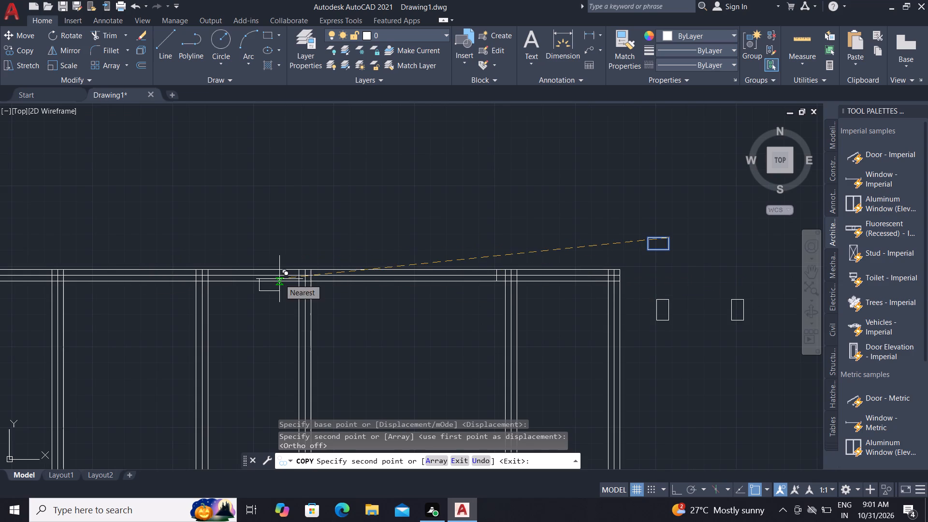
left_click(207, 271)
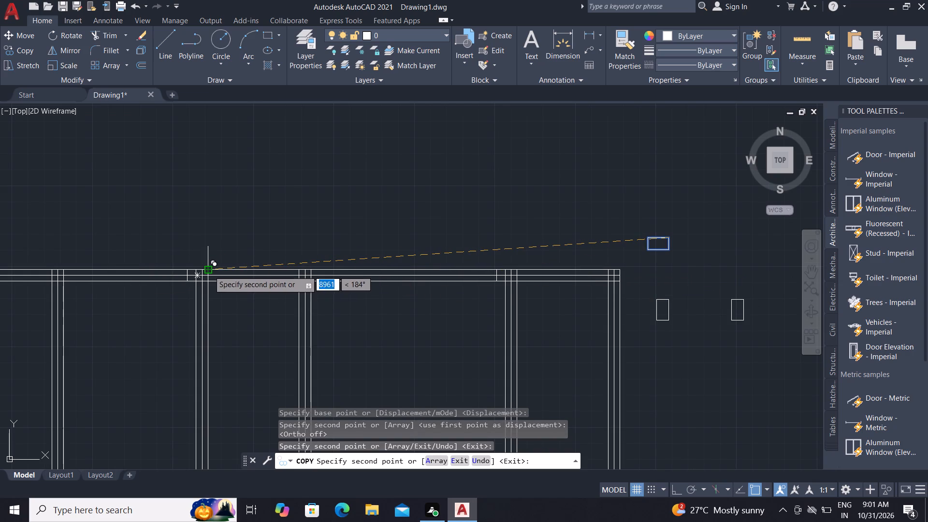
key("Escape")
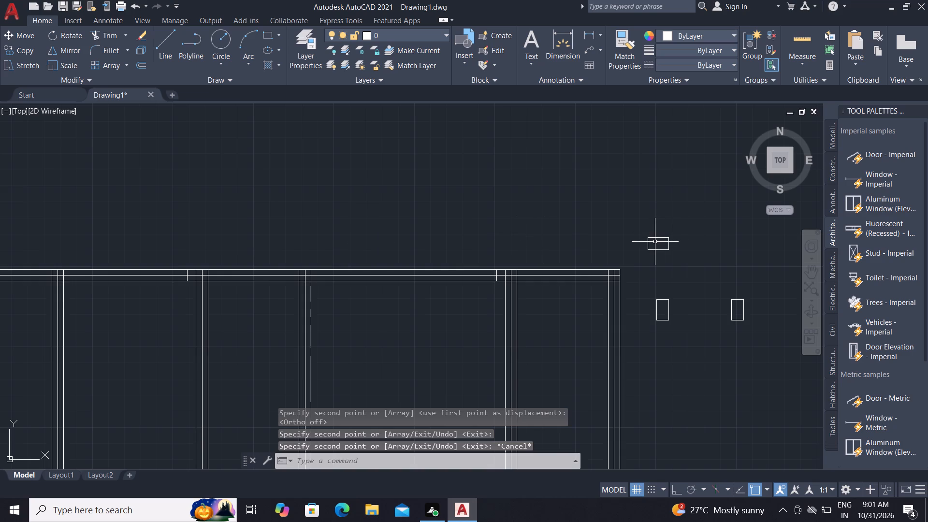
Copy the horizontal rectangle by its upper-left corner onto the upper-left outer corner of the first vertical wall.
left_click(652, 238)
type("CO")
key("space")
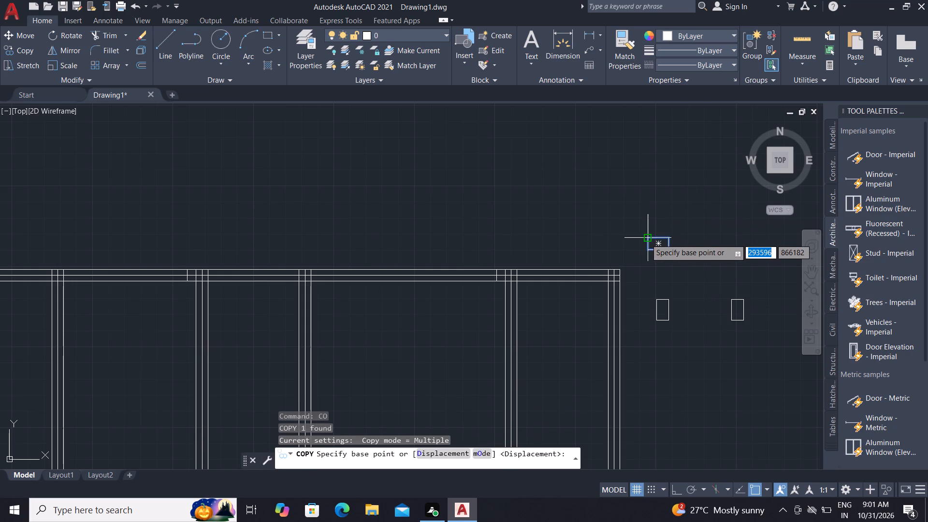
left_click(647, 239)
scroll(633, 229, "down", 2)
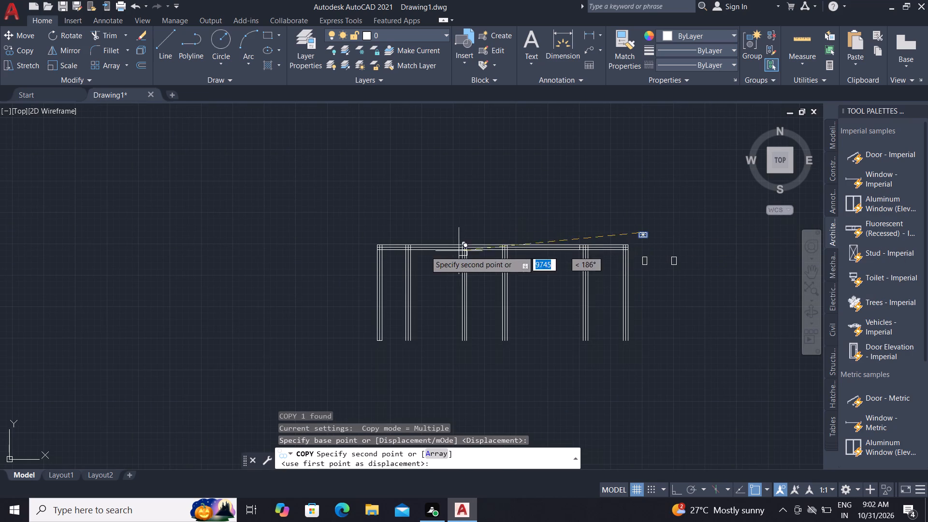
scroll(383, 249, "up", 2)
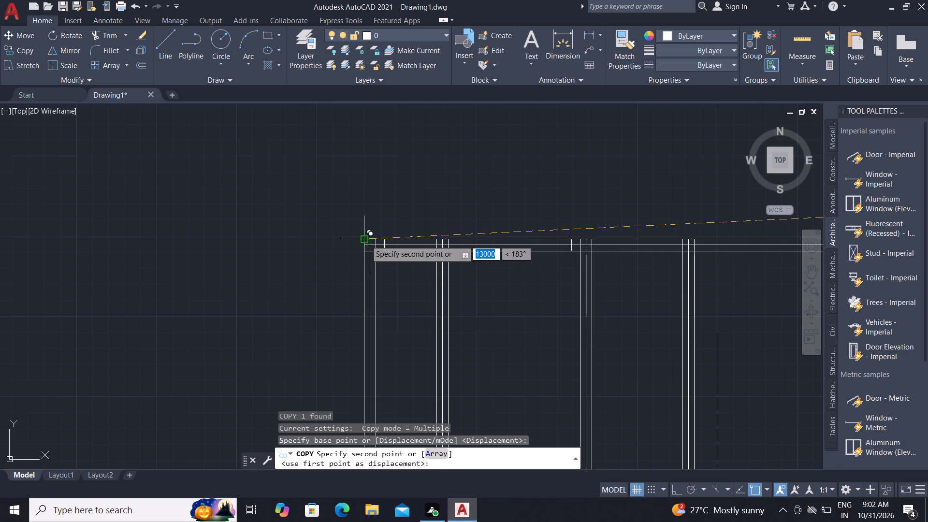
left_click(365, 240)
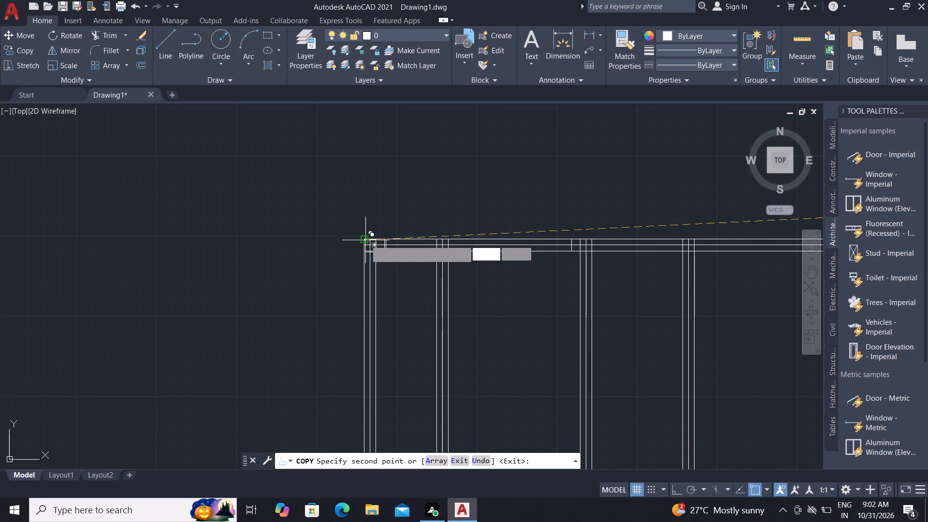
key("Escape")
key("Escape")
key("Escape")
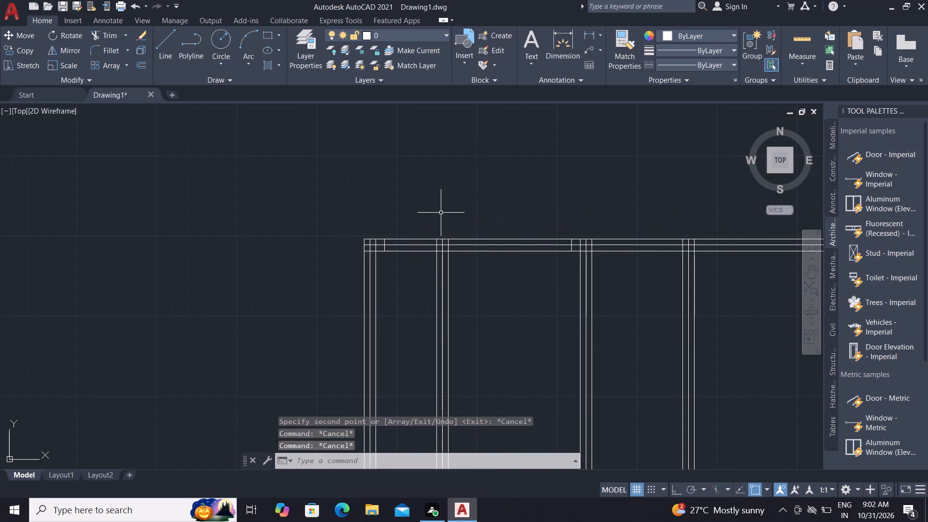
Trim the wall and centre lines running through the rectangle at the first wall's upper corner.
type("TR")
key("space")
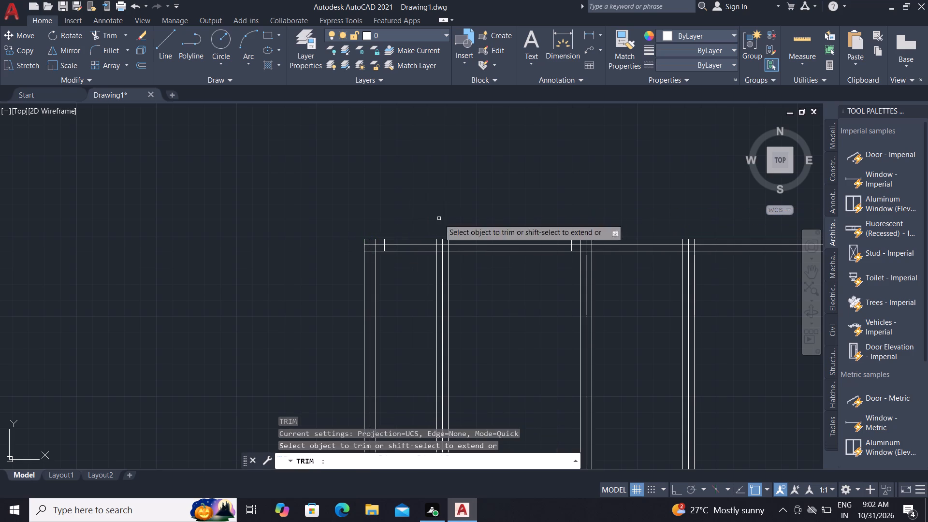
scroll(392, 258, "up", 4)
left_click(215, 198)
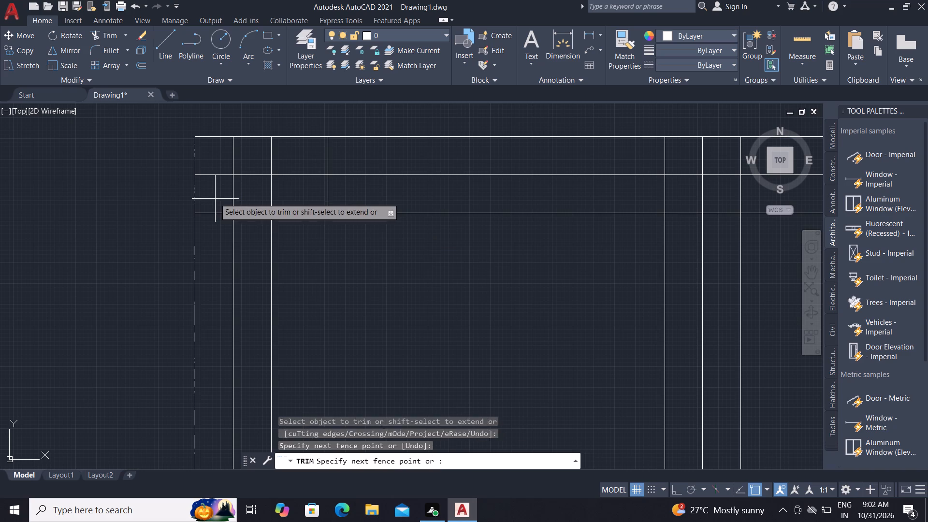
left_click(293, 202)
left_click(221, 158)
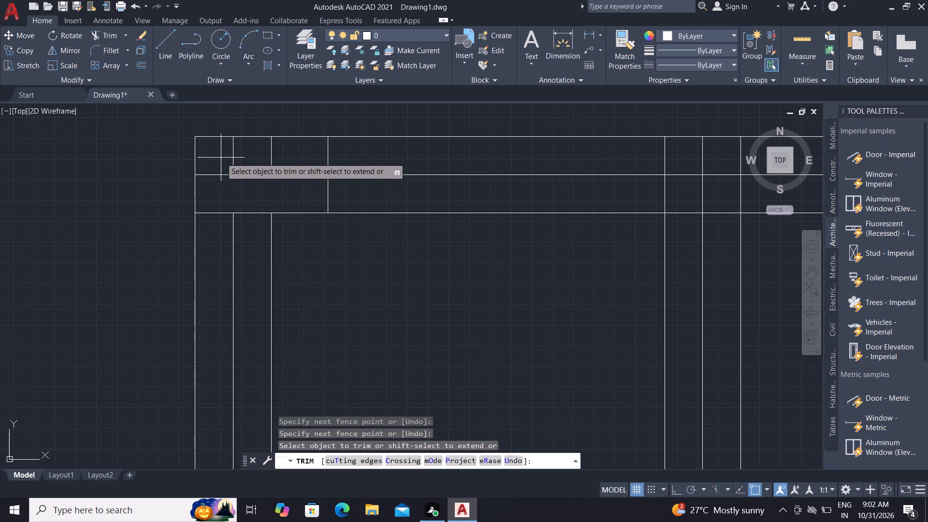
left_click(280, 163)
left_click(280, 163)
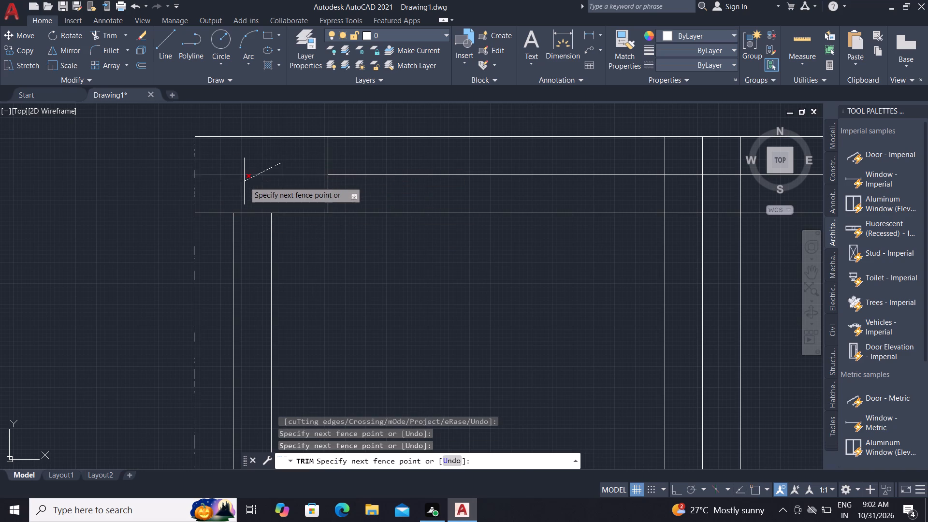
left_click(244, 181)
scroll(243, 181, "down", 2)
scroll(429, 183, "up", 2)
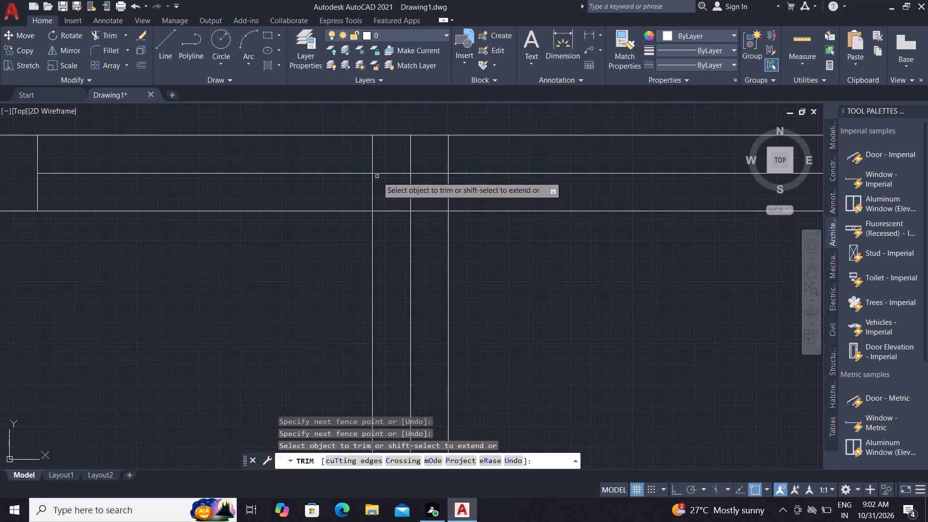
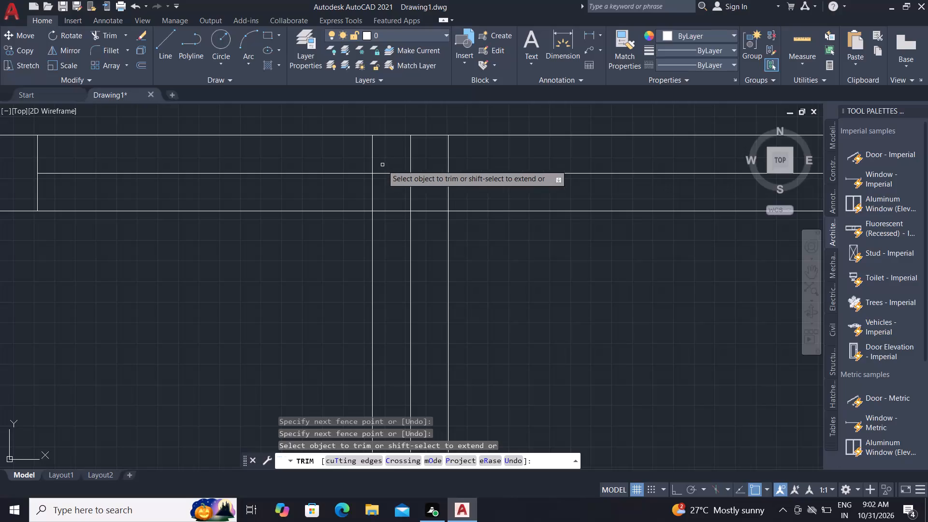
Trim the second vertical wall's three lines where they run through the upper horizontal wall.
left_click(362, 162)
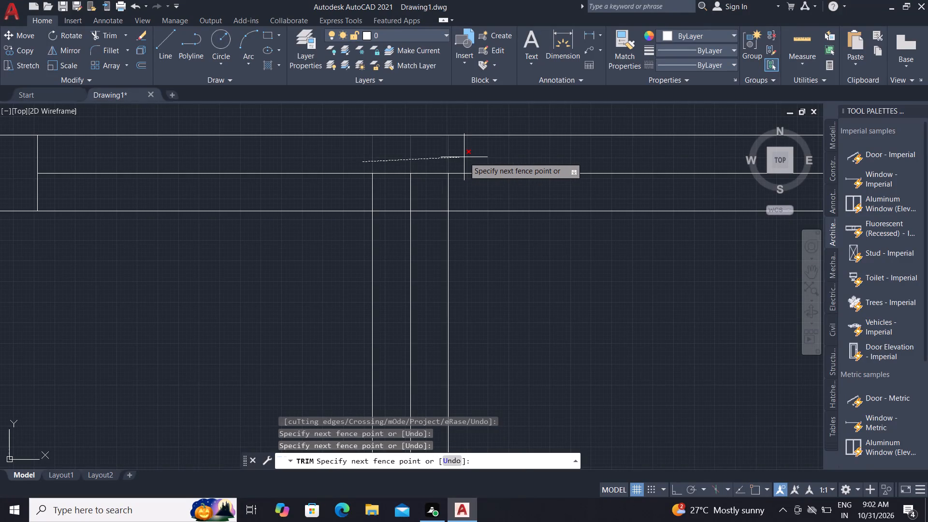
left_click(464, 157)
left_click(326, 195)
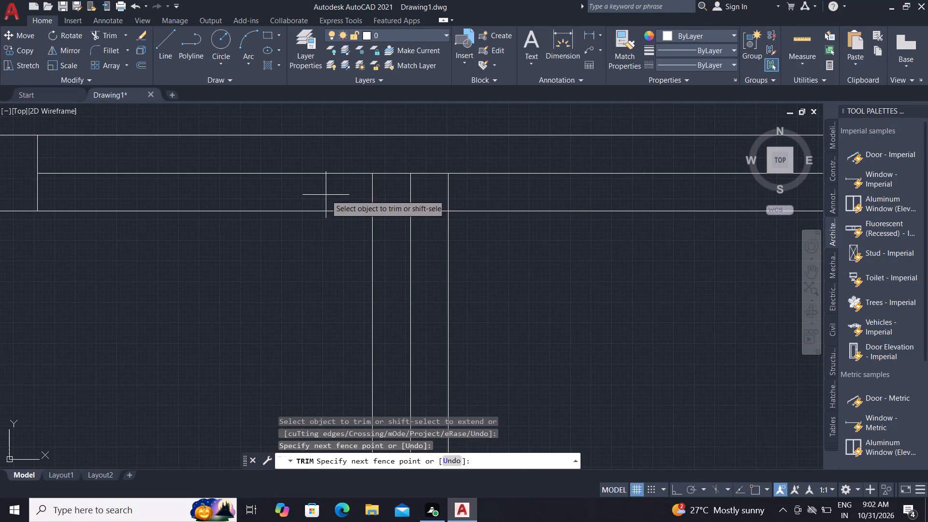
left_click(483, 194)
Trim the wall and centre lines running through the rectangle at the third wall's upper junction.
scroll(326, 285, "down", 2)
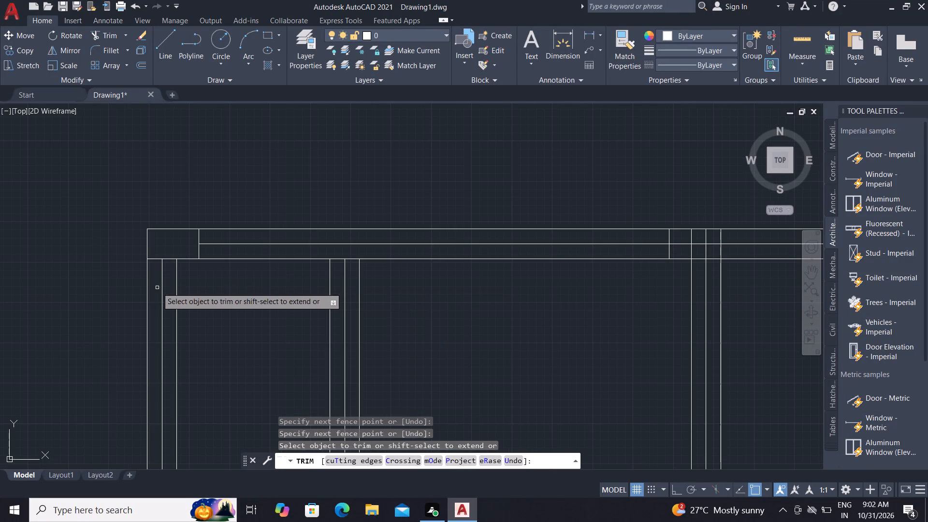
scroll(81, 273, "down", 1)
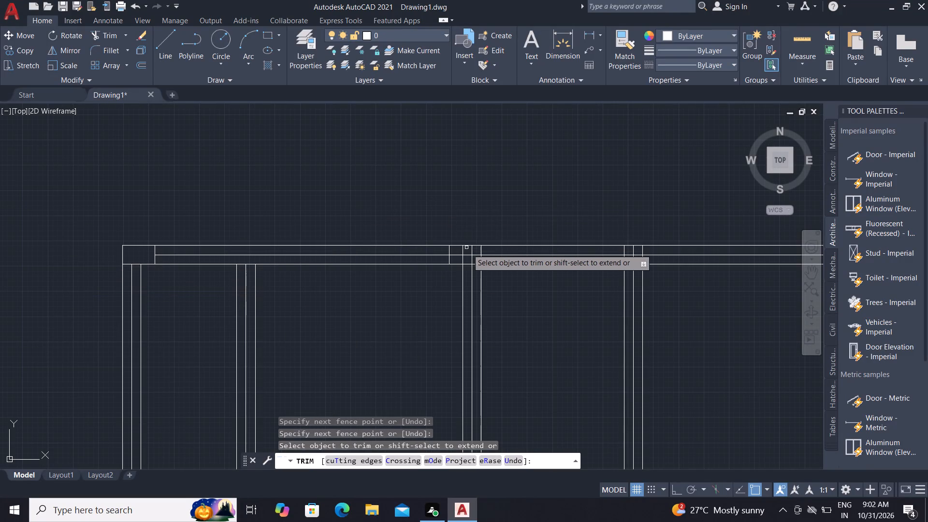
scroll(468, 250, "up", 3)
left_click(416, 247)
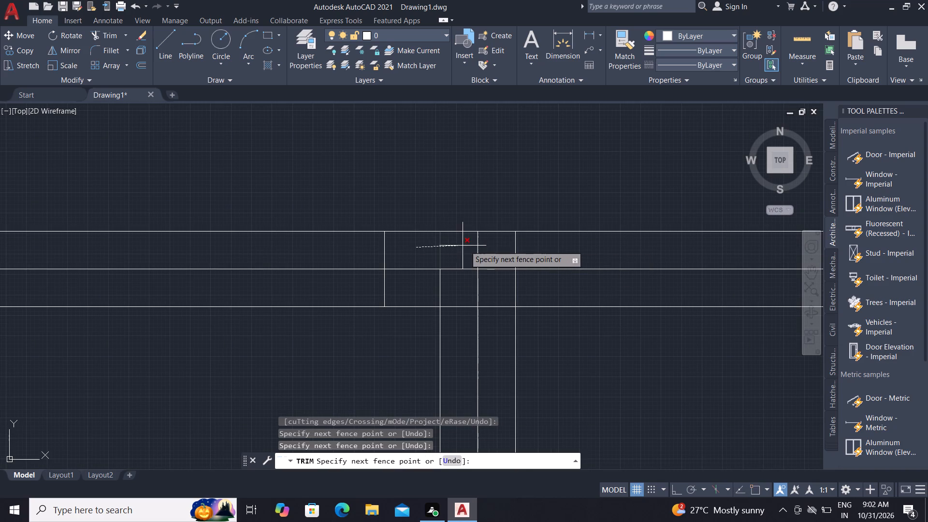
left_click(496, 249)
left_click(425, 286)
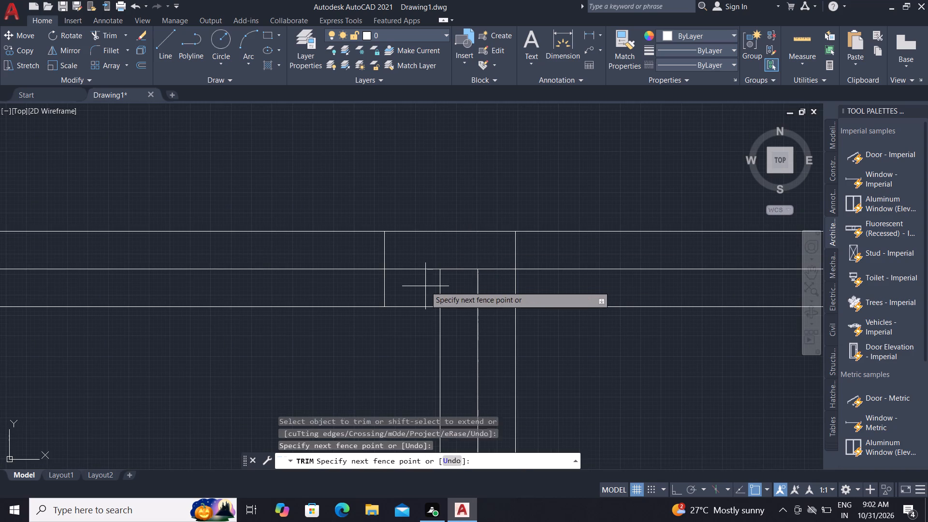
left_click(492, 286)
left_click(486, 250)
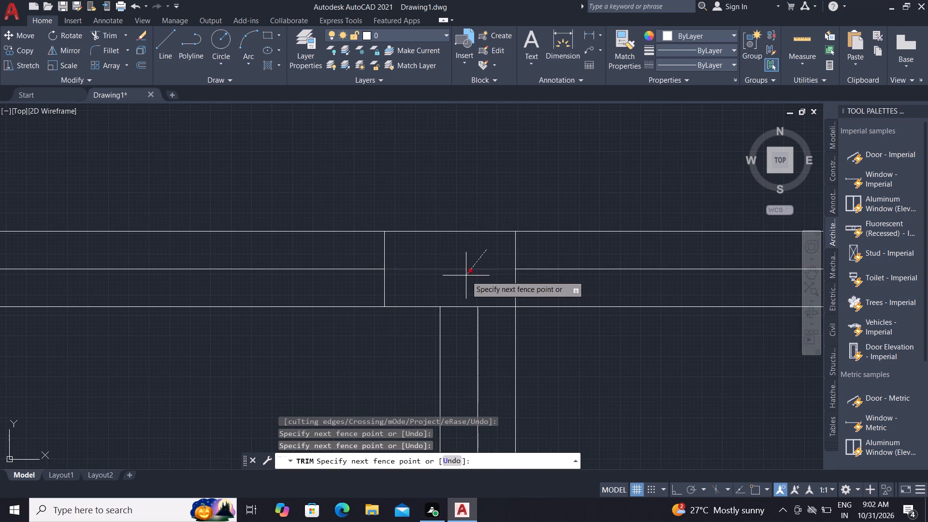
left_click(466, 275)
scroll(454, 269, "down", 1)
scroll(203, 308, "down", 2)
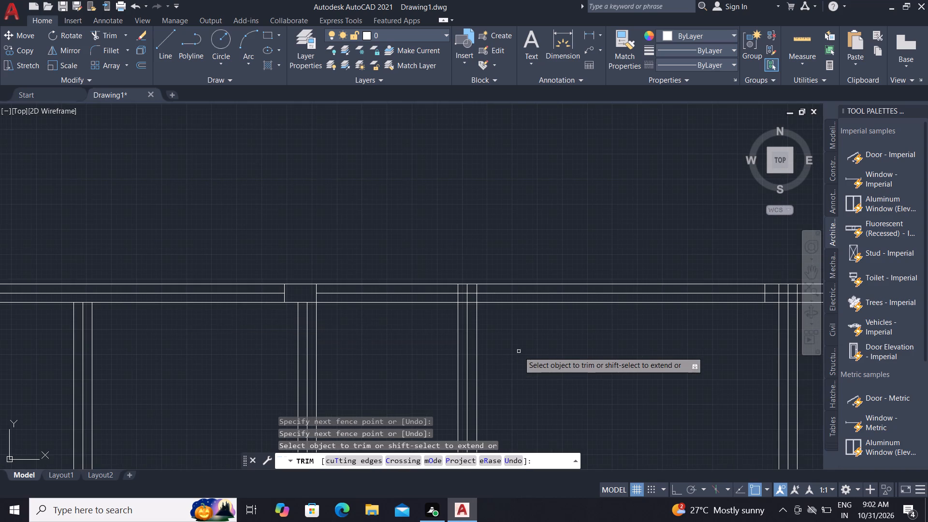
scroll(502, 343, "down", 2)
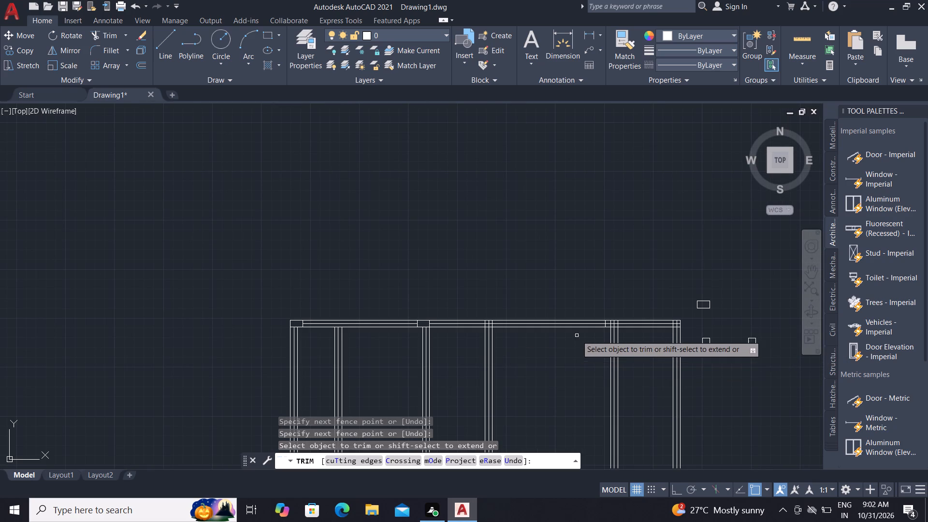
key("Escape")
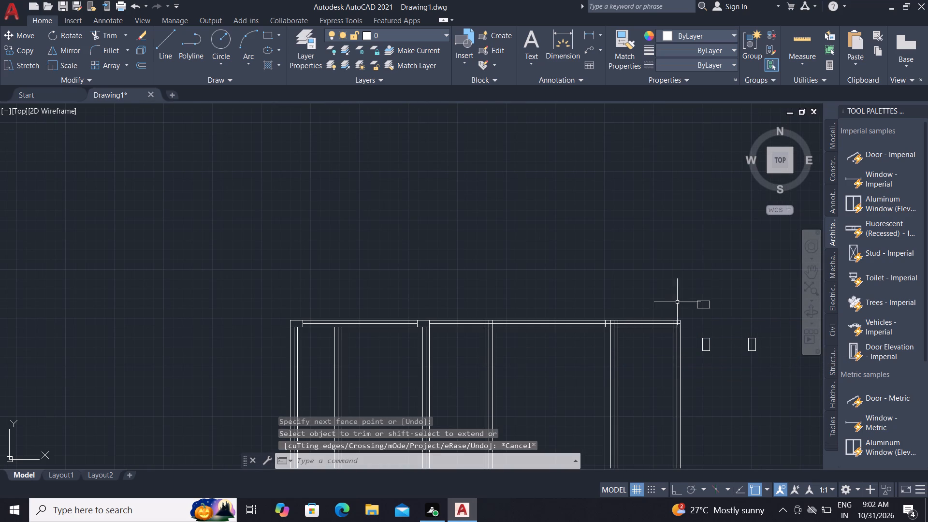
Copy the spare horizontal rectangle by its lower-left corner onto the lower-left corner of the fourth vertical wall's upper junction.
left_click(696, 302)
key("c")
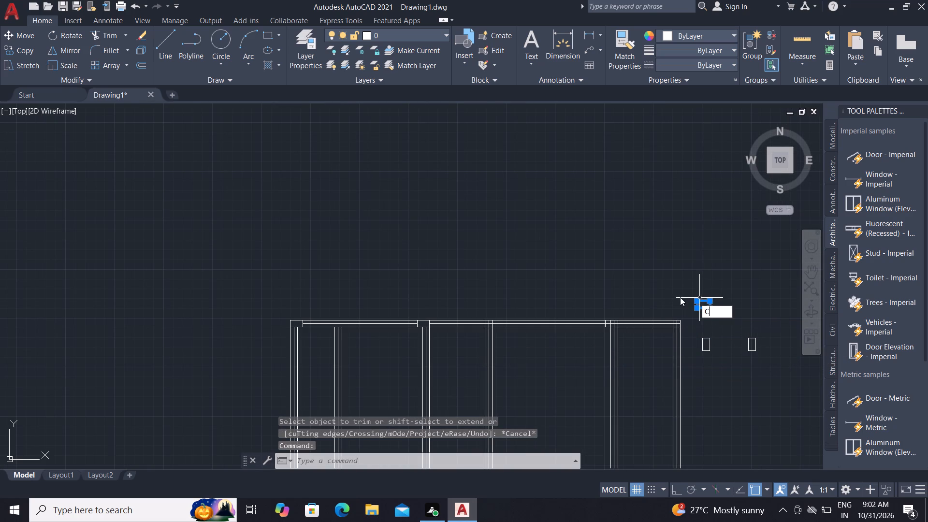
key("o")
key("space")
scroll(681, 315, "up", 3)
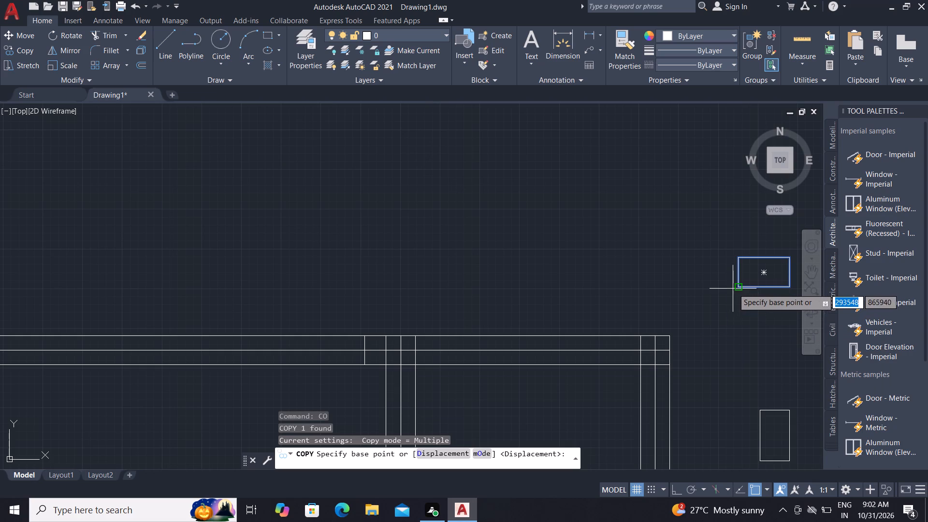
left_click(738, 288)
scroll(651, 276, "down", 1)
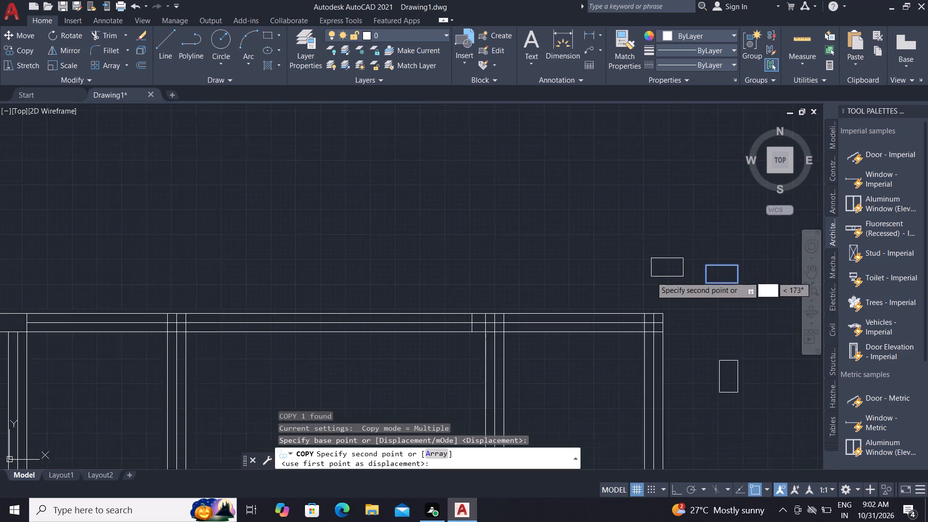
scroll(651, 276, "down", 1)
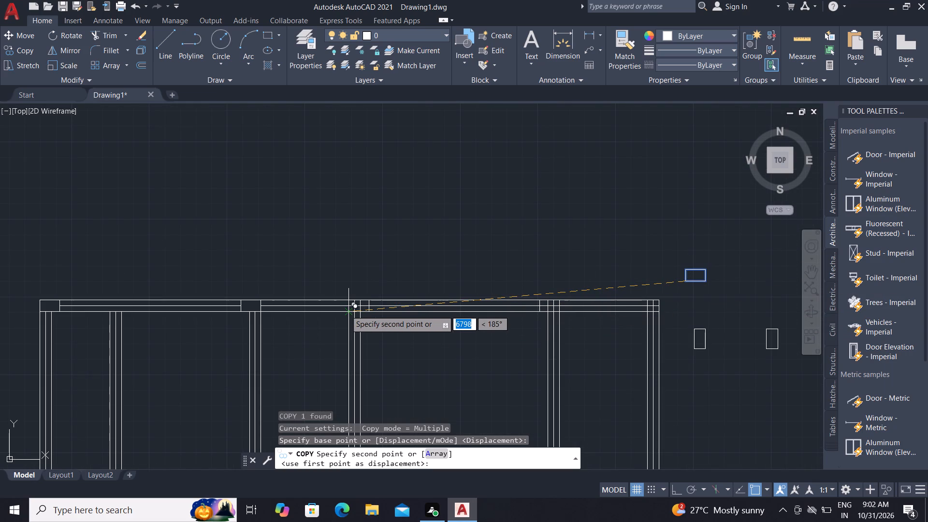
left_click(345, 310)
key("Escape")
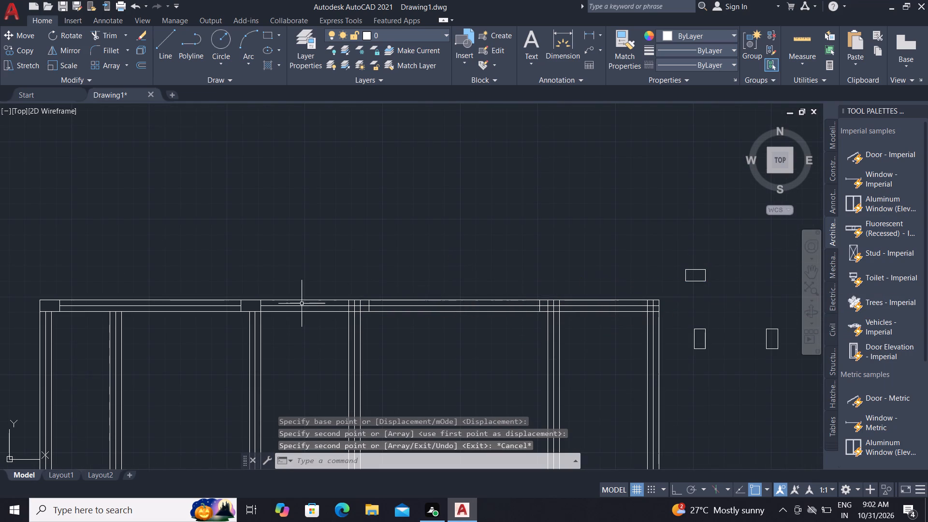
Trim the wall and centre lines running through the rectangle at the fourth wall's upper junction.
key("t")
key("r")
key("space")
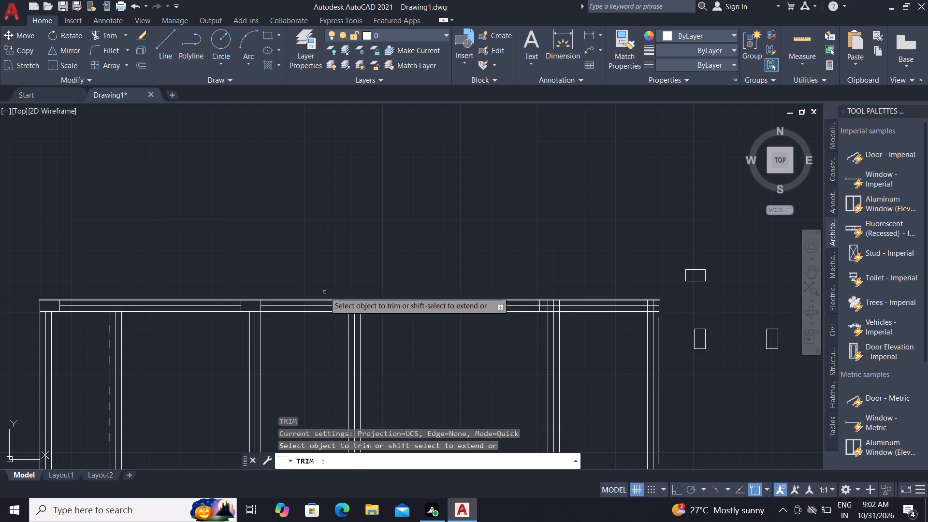
scroll(345, 300, "up", 3)
scroll(380, 339, "up", 1)
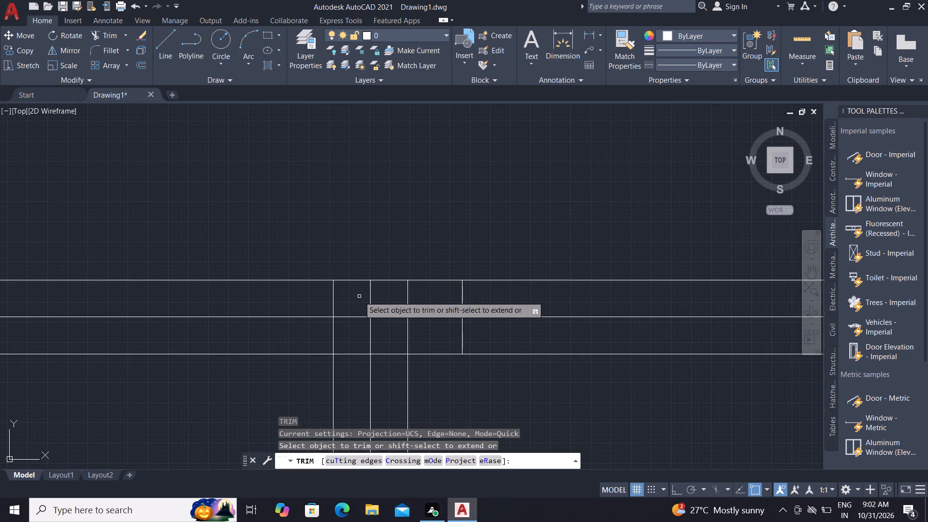
left_click(359, 296)
left_click(416, 307)
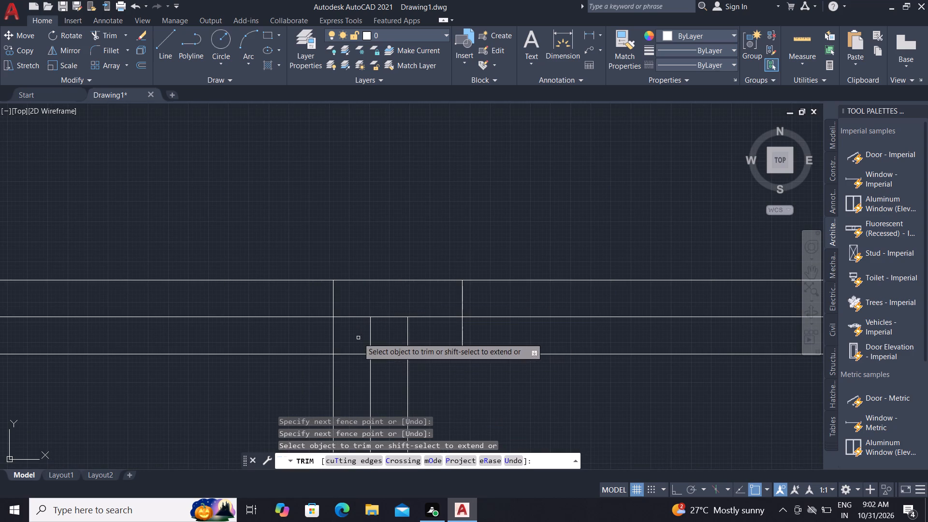
left_click(358, 338)
left_click(415, 341)
left_click(428, 305)
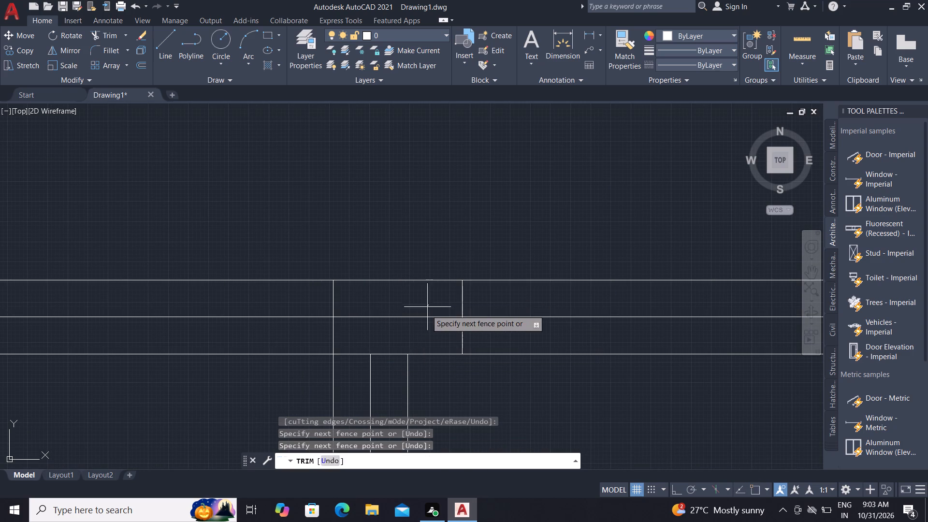
left_click(408, 327)
key("Escape")
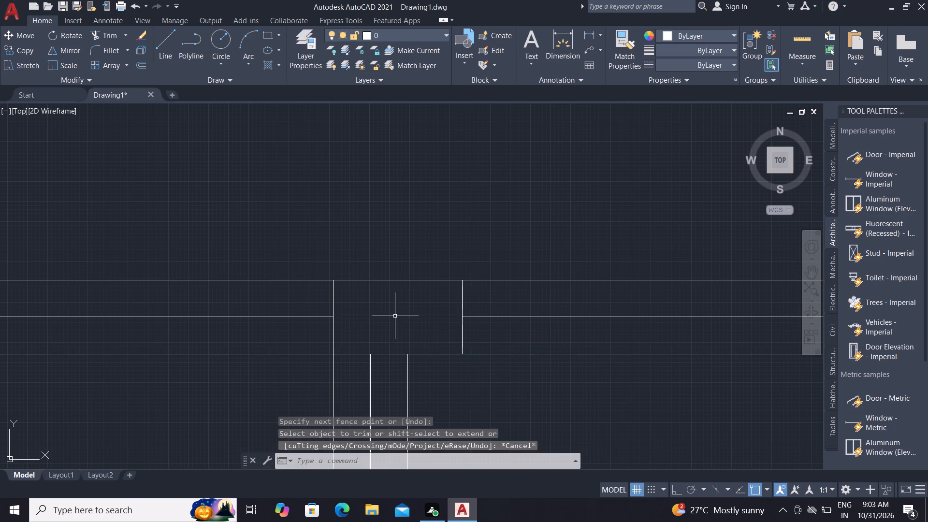
key("Escape")
Trim the wall and centre lines running through the rectangle at the fifth wall's upper junction.
scroll(366, 304, "down", 2)
scroll(328, 276, "down", 2)
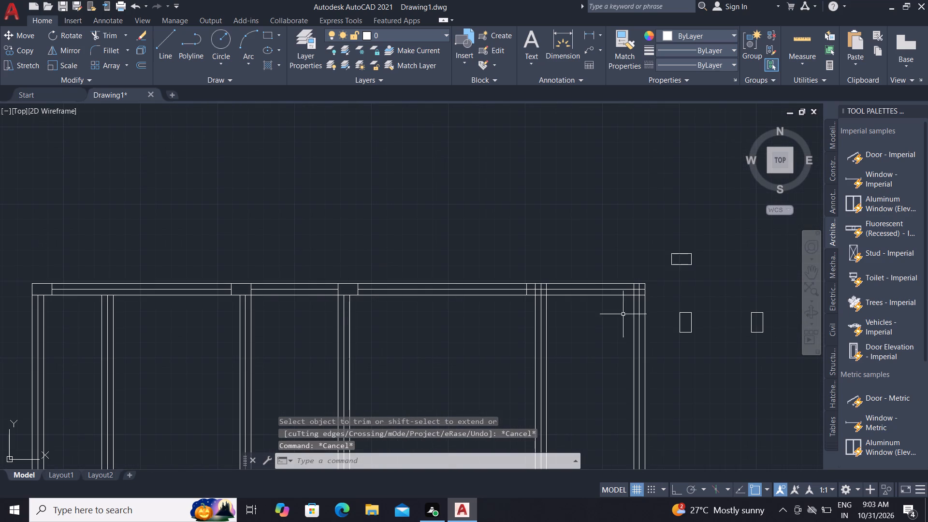
type("TR")
key("space")
scroll(517, 297, "up", 4)
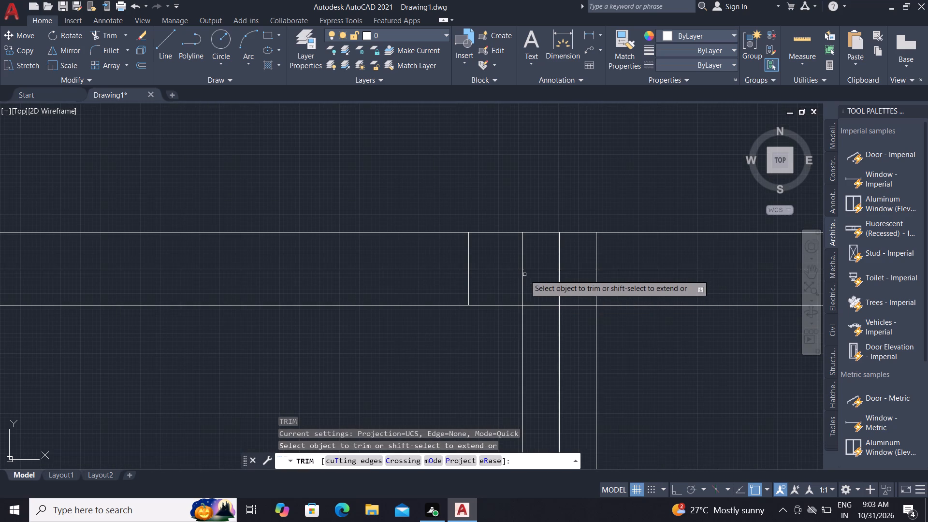
left_click(524, 253)
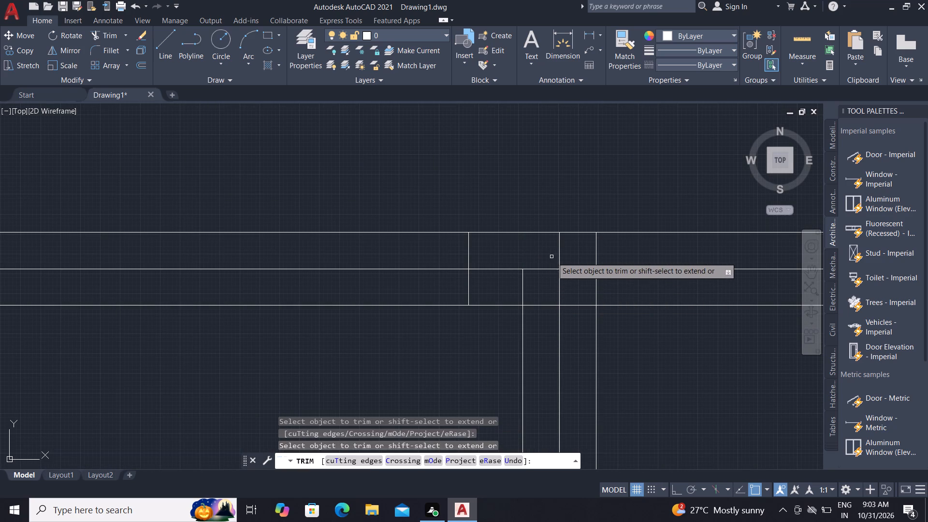
left_click(559, 261)
left_click(506, 292)
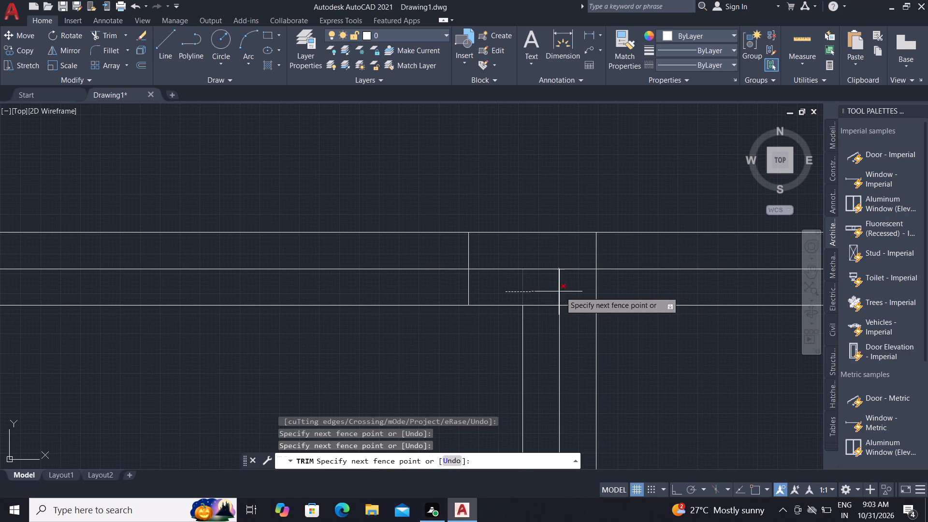
left_click(569, 291)
left_click(580, 251)
left_click(493, 281)
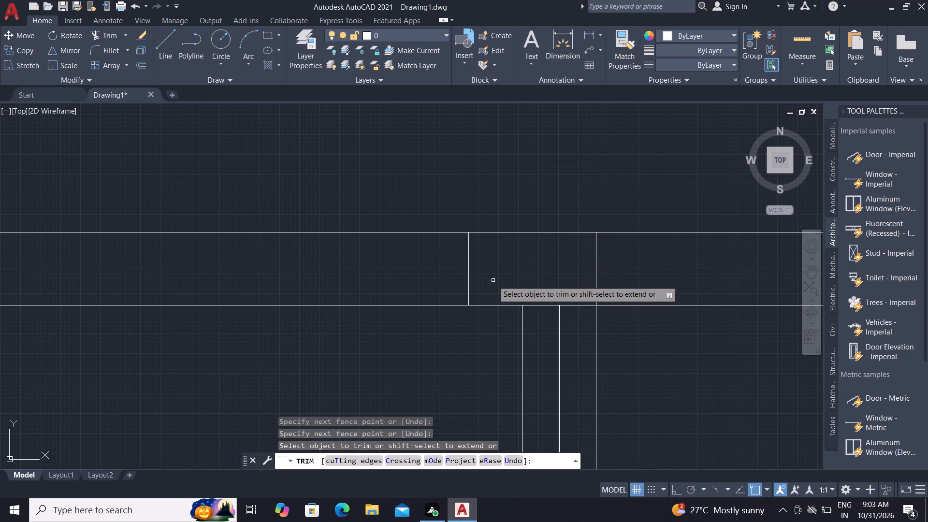
scroll(373, 299, "down", 1)
scroll(283, 312, "down", 3)
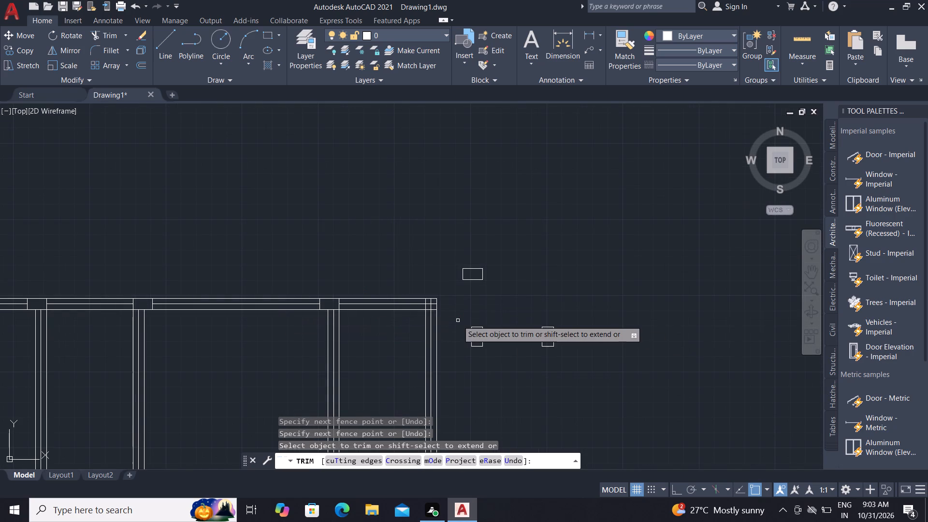
scroll(458, 317, "up", 3)
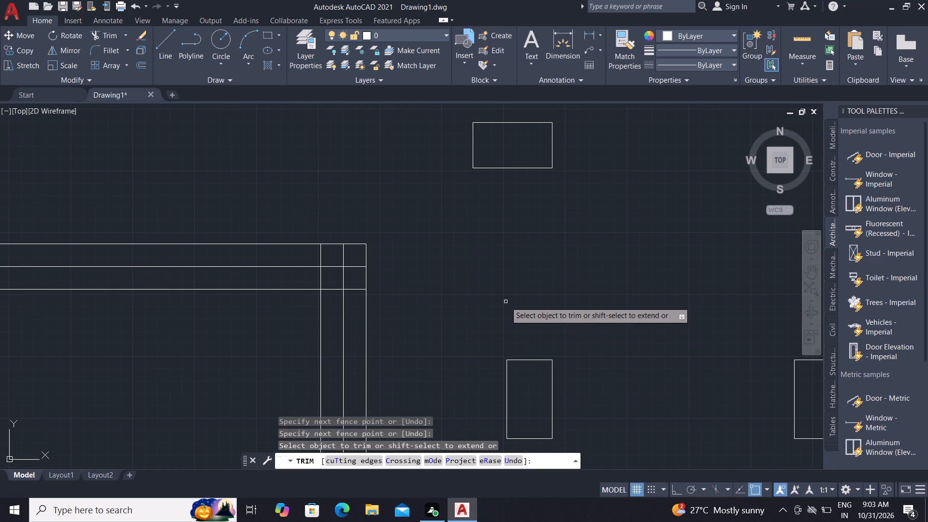
key("Escape")
Move the nearer spare vertical rectangle by its upper-right corner to the upper-right outer corner of the sixth vertical wall.
key("c")
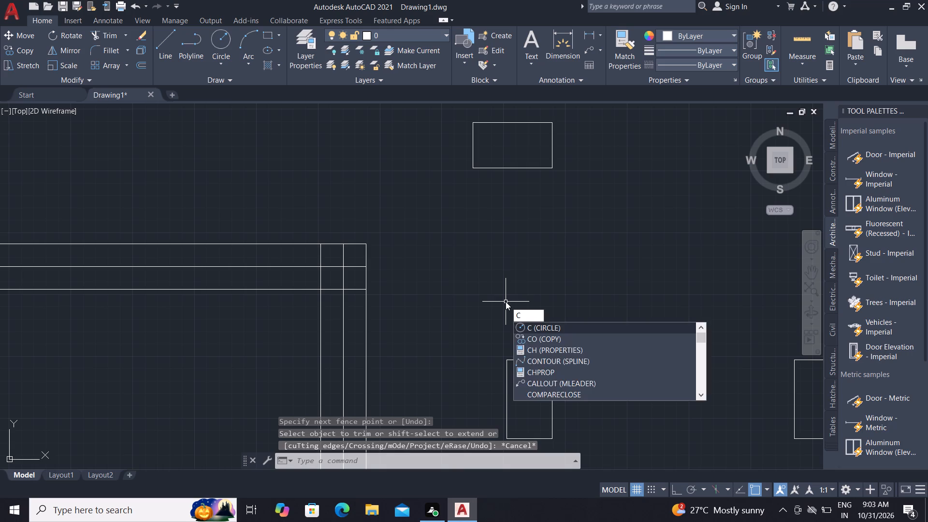
key("Escape")
key("m")
key("space")
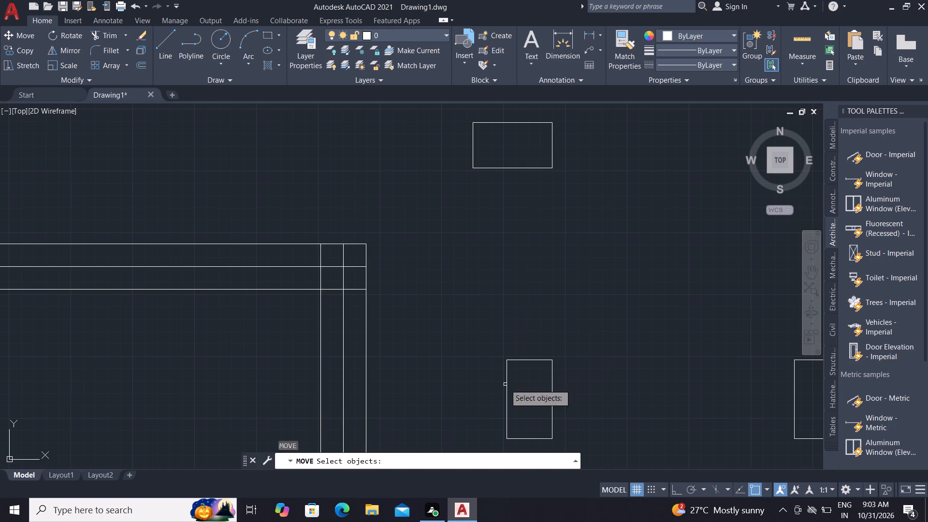
left_click(528, 361)
right_click(527, 355)
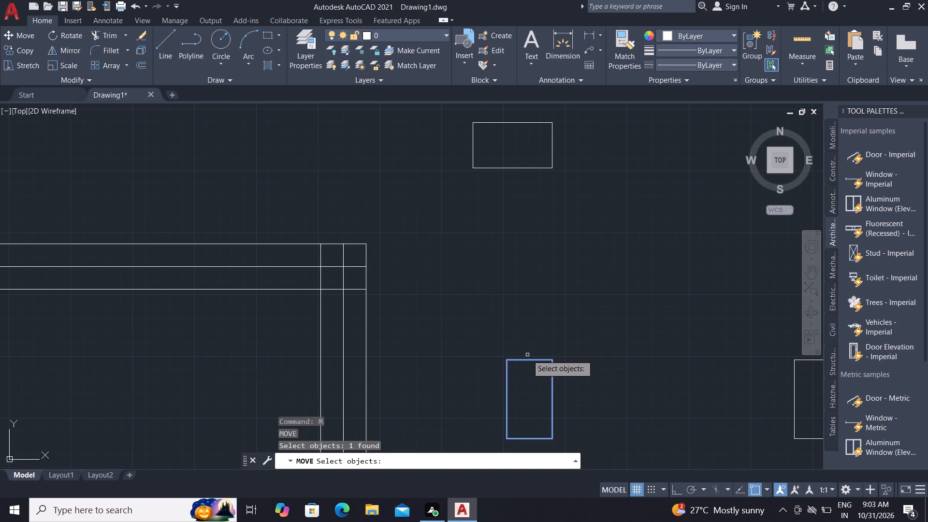
left_click(553, 361)
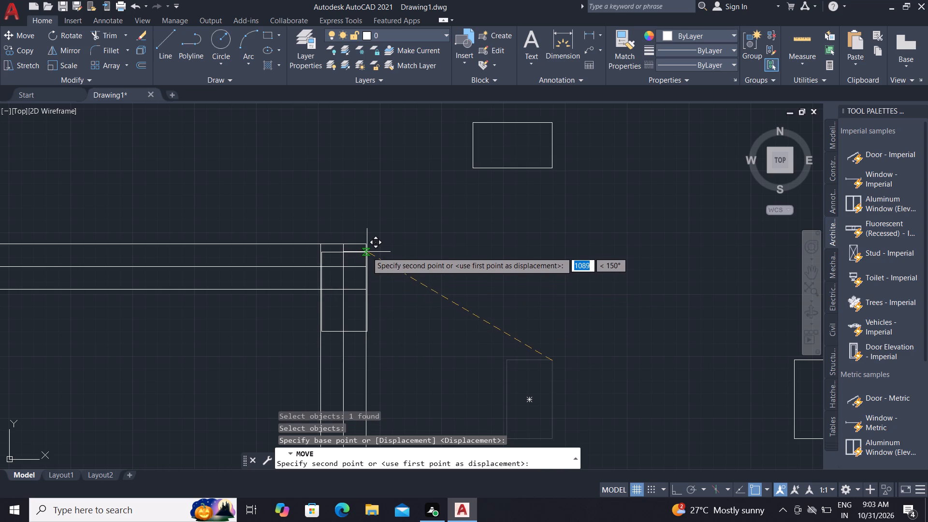
left_click(366, 244)
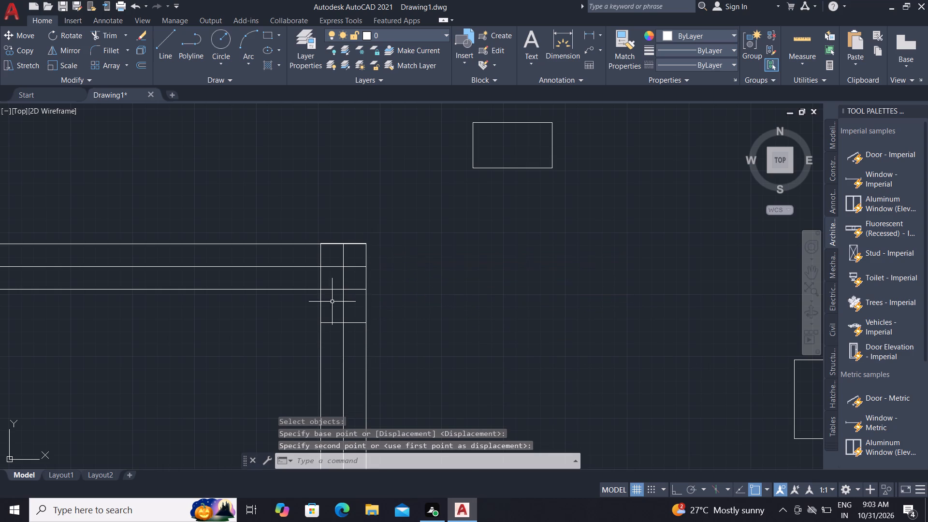
Move the vertical rectangle at the sixth wall so its upper-right corner meets the upper-right outer corner of the walls exactly.
scroll(322, 246, "up", 5)
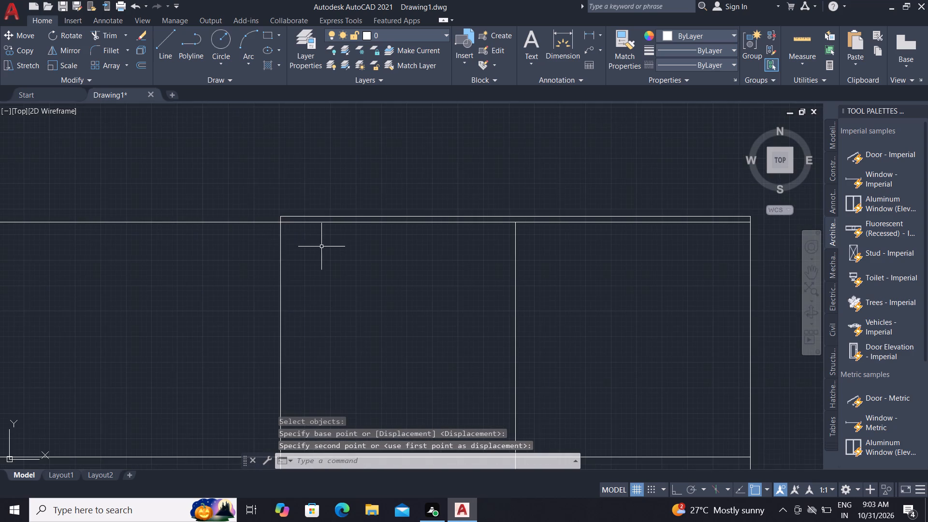
left_click(281, 238)
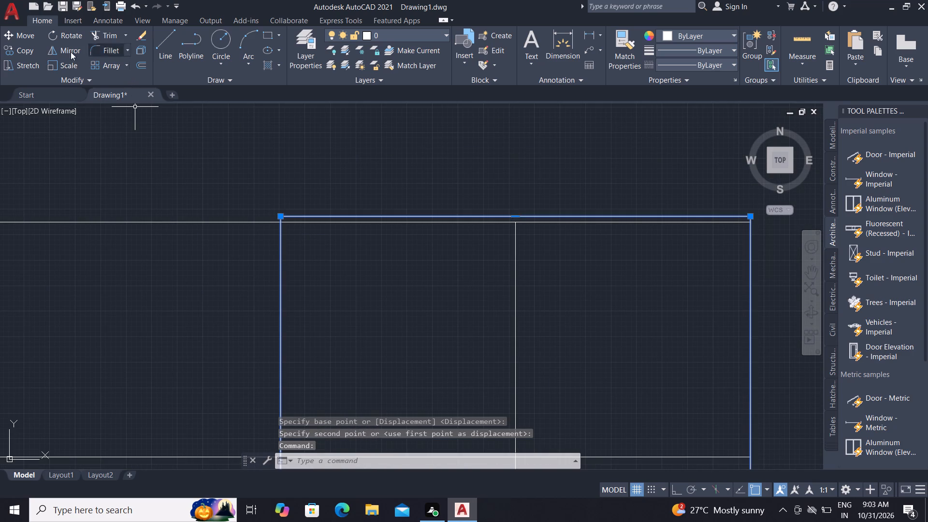
left_click(7, 34)
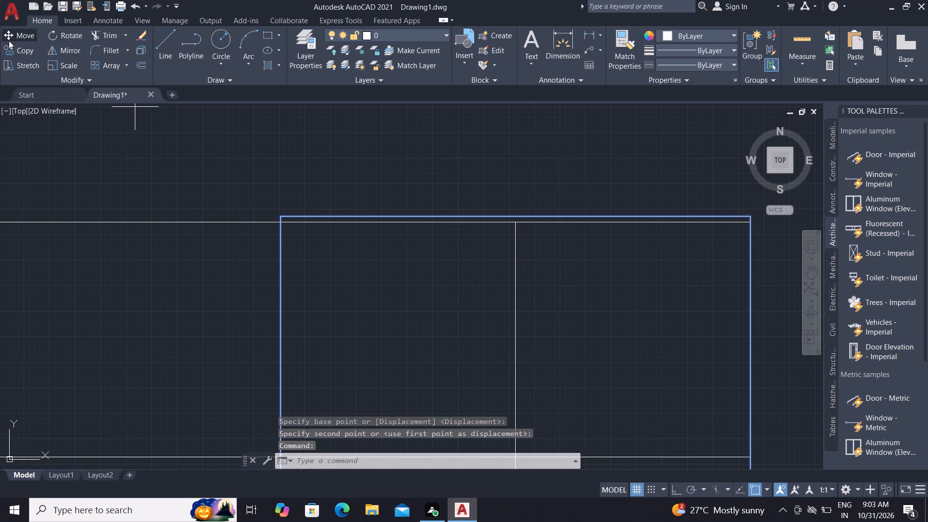
scroll(43, 136, "down", 1)
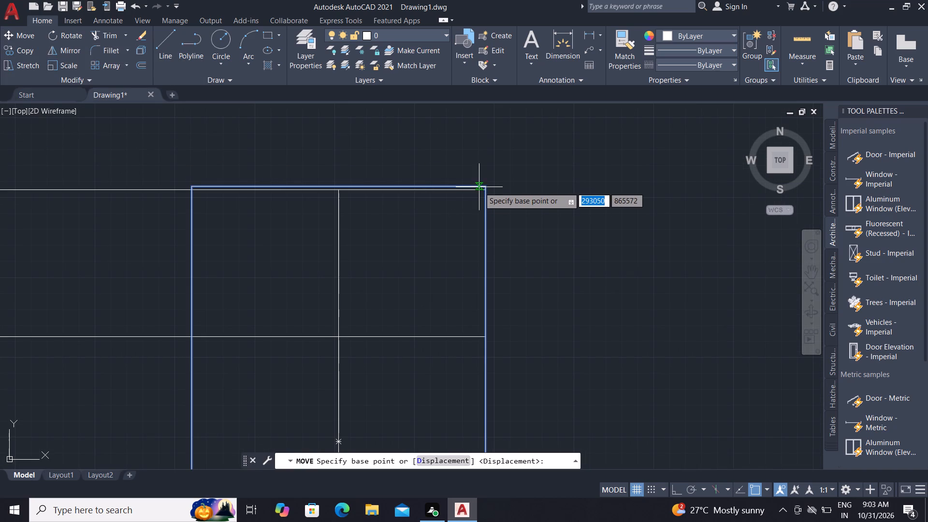
left_click(484, 187)
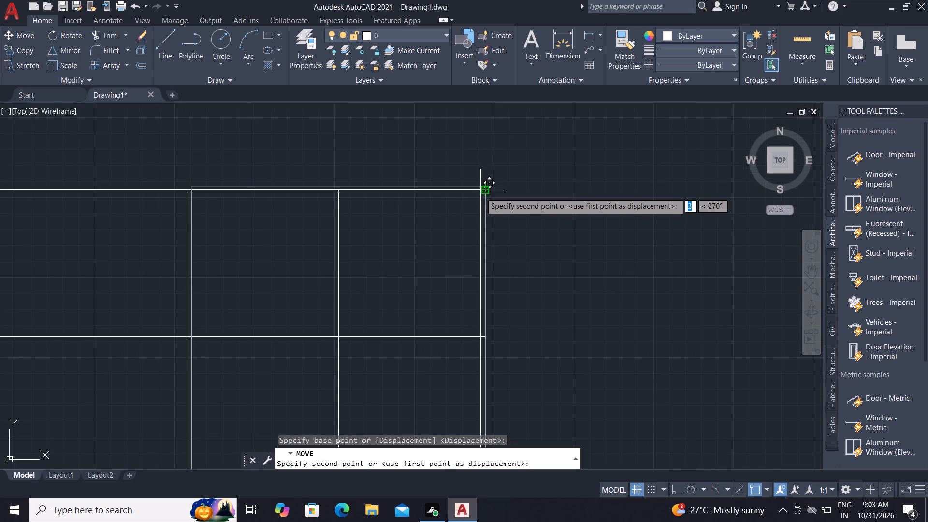
left_click(483, 190)
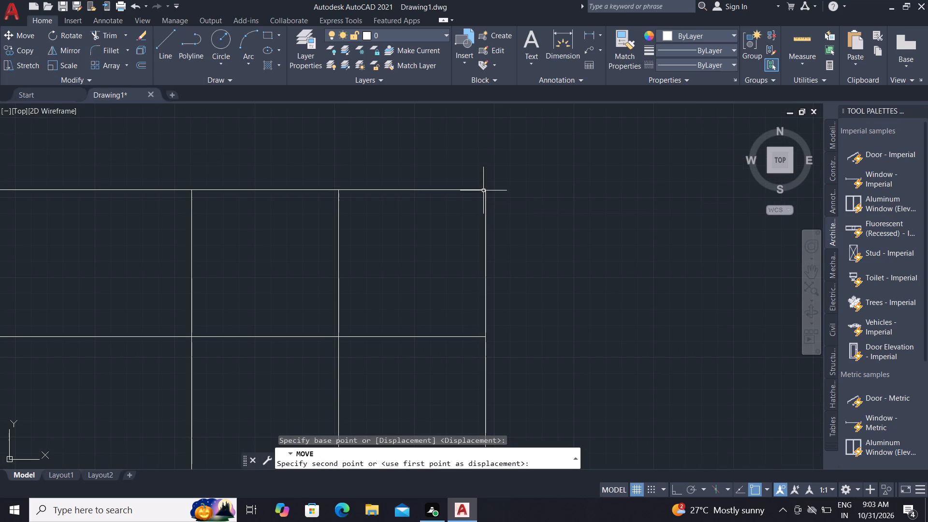
key("Escape")
key("Escape")
key("Escape")
key("Escape")
key("Escape")
key("Escape")
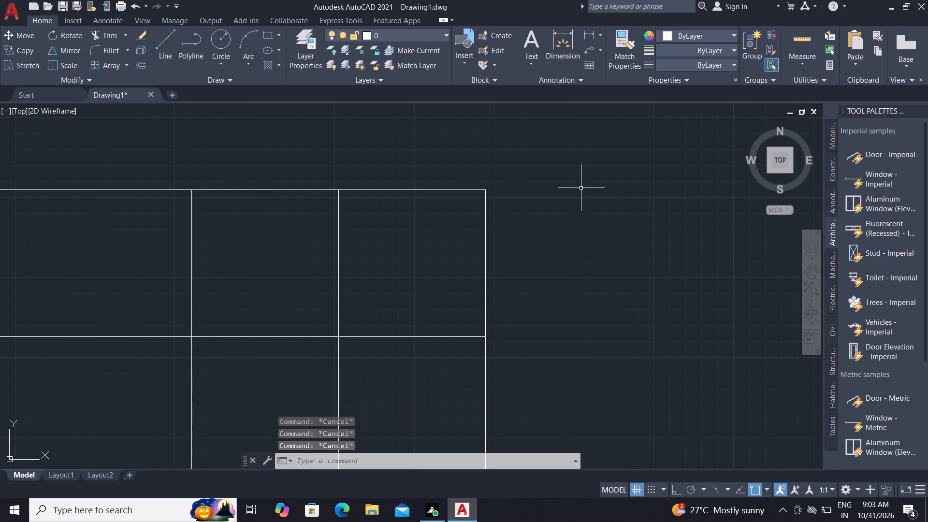
Trim the wall and centre lines running through the rectangle at the sixth wall's upper corner.
type("TR")
key("space")
scroll(485, 168, "down", 4)
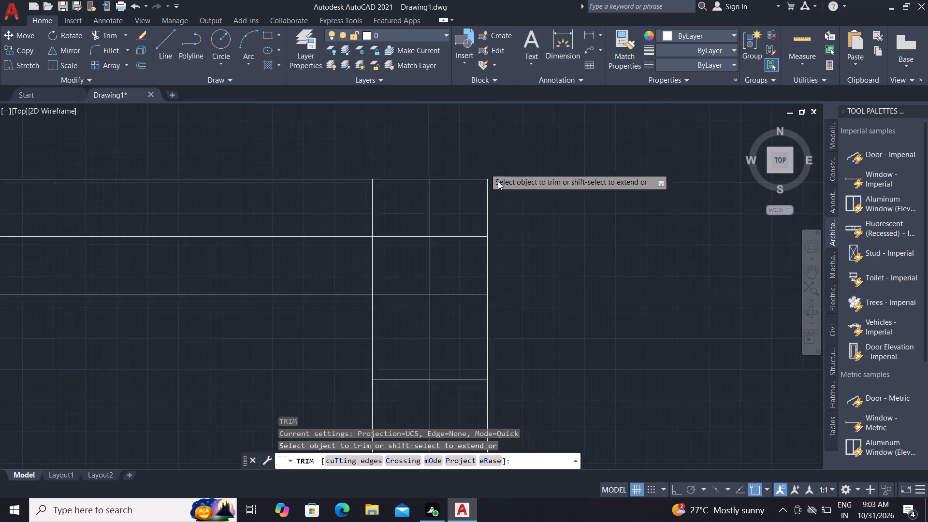
left_click(460, 192)
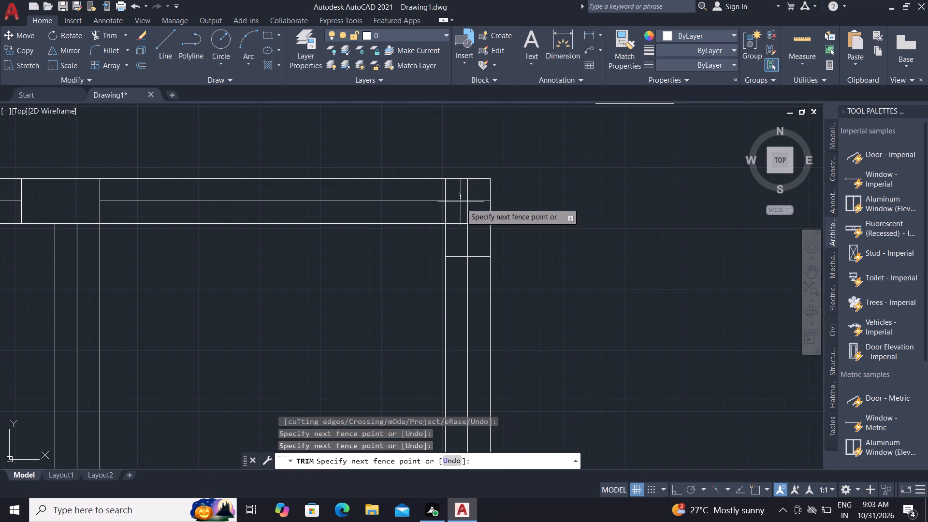
left_click(457, 239)
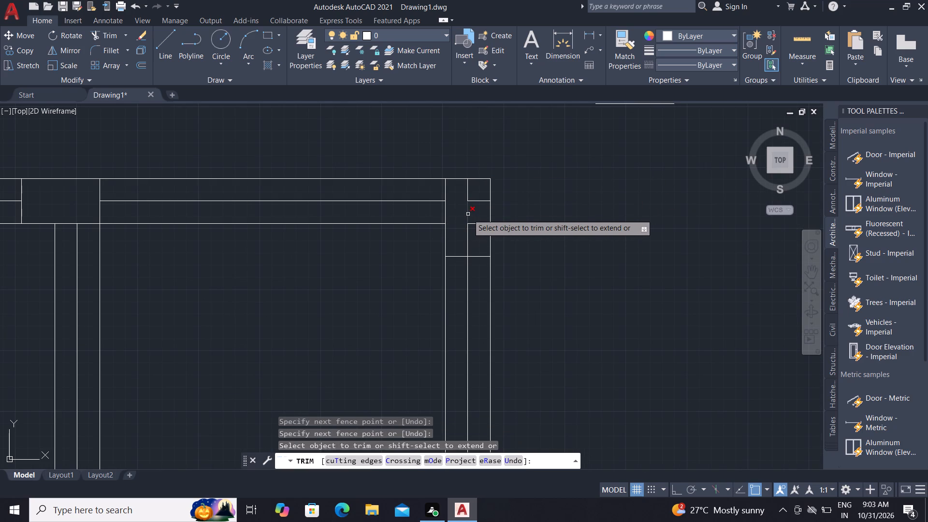
left_click(468, 214)
left_click(476, 196)
left_click(475, 232)
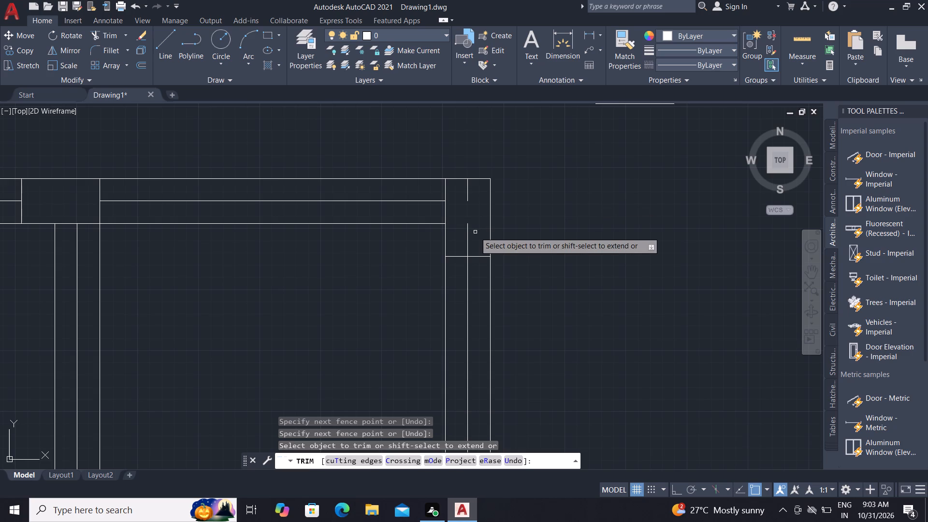
left_click(466, 236)
left_click(468, 196)
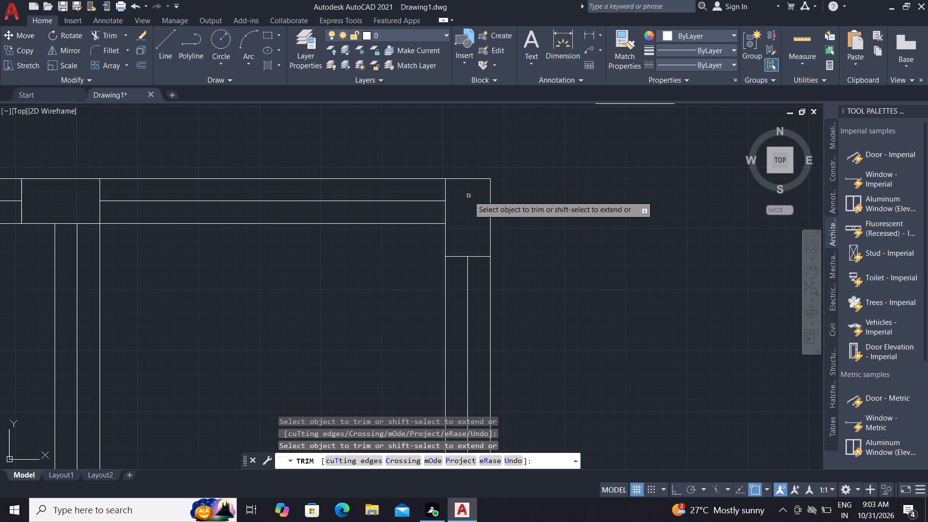
key("Escape")
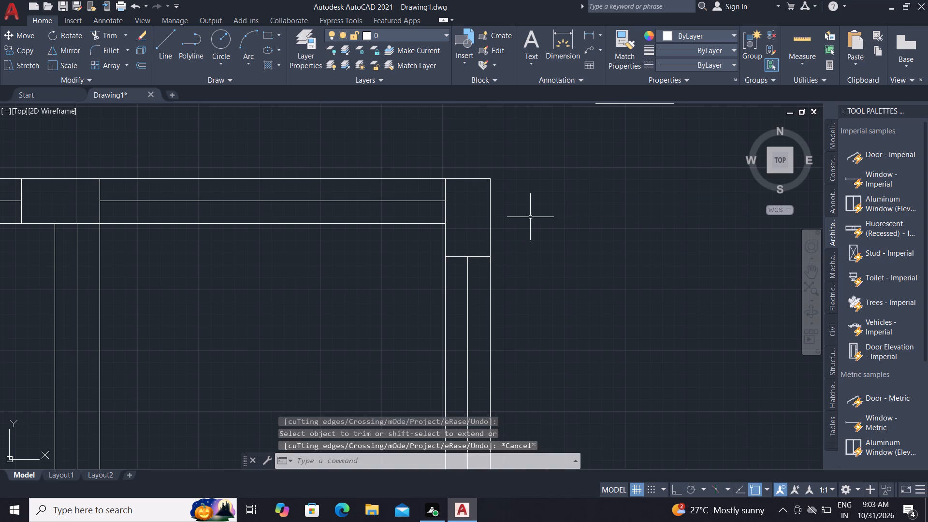
key("Escape")
key("Escape")
key("Escape")
key("Escape")
key("Escape")
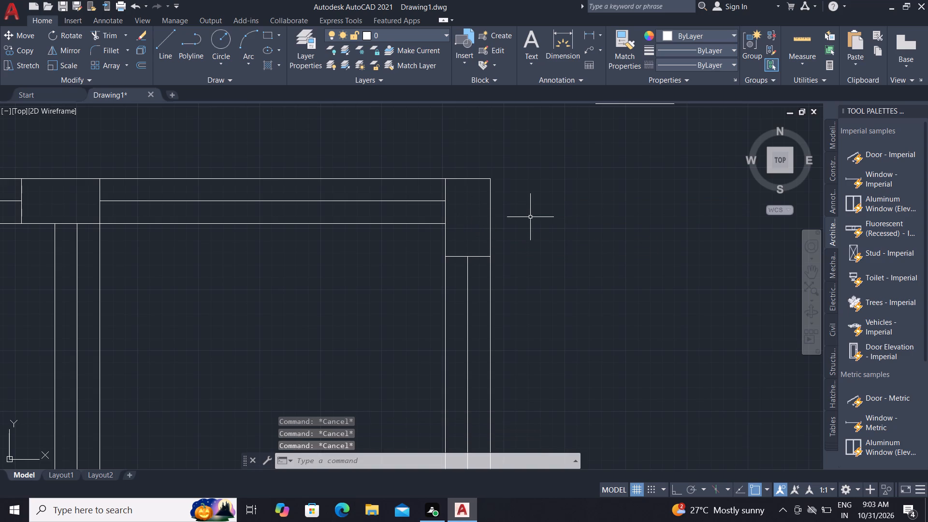
Draw a line from the first vertical wall's lower-left corner to the sixth vertical wall's lower-right corner.
scroll(519, 224, "down", 4)
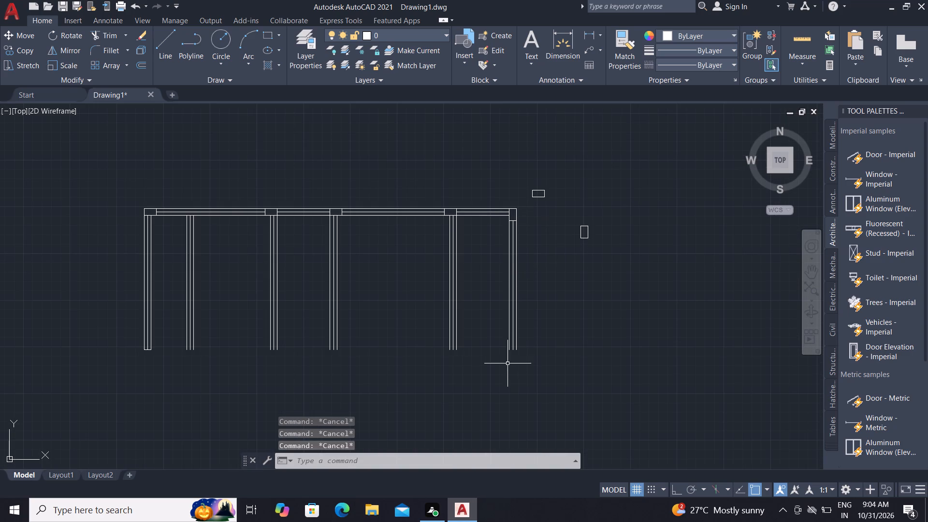
middle_click_drag(410, 378, 407, 363)
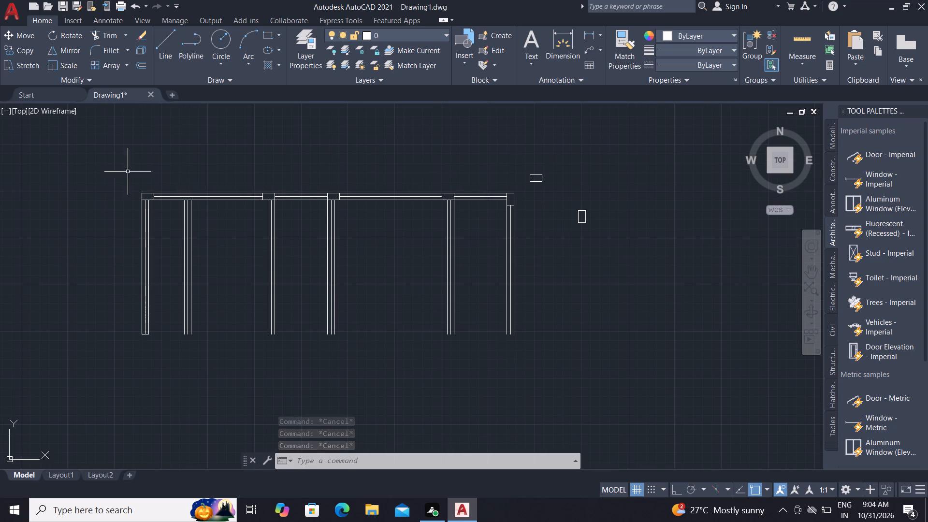
left_click(163, 40)
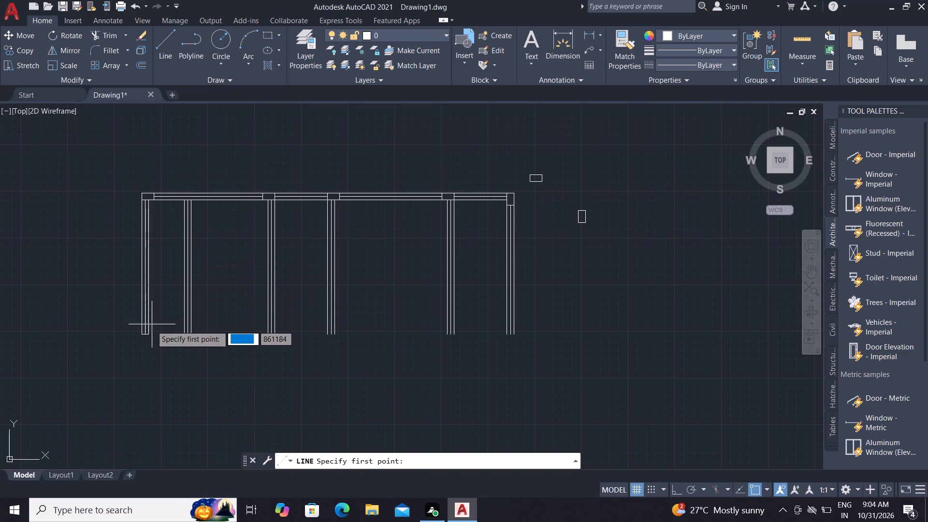
scroll(144, 333, "up", 3)
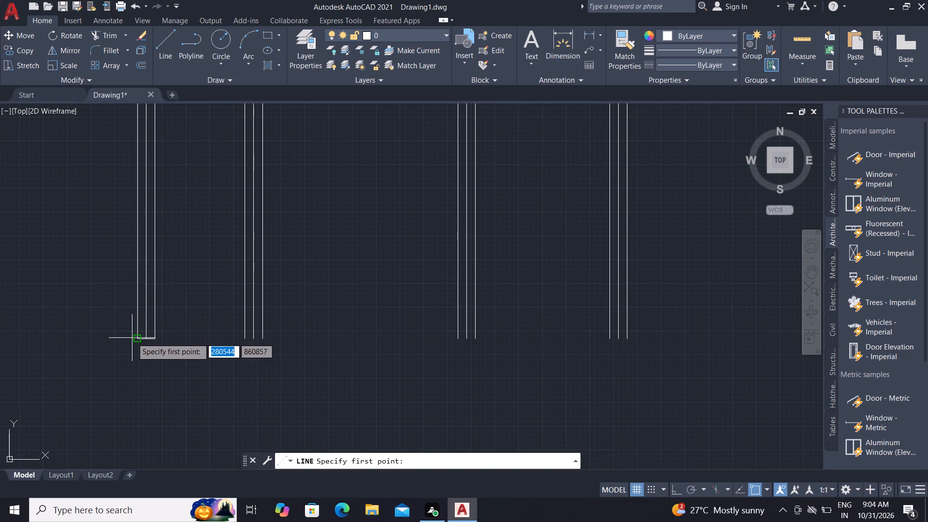
left_click(137, 339)
scroll(50, 328, "down", 2)
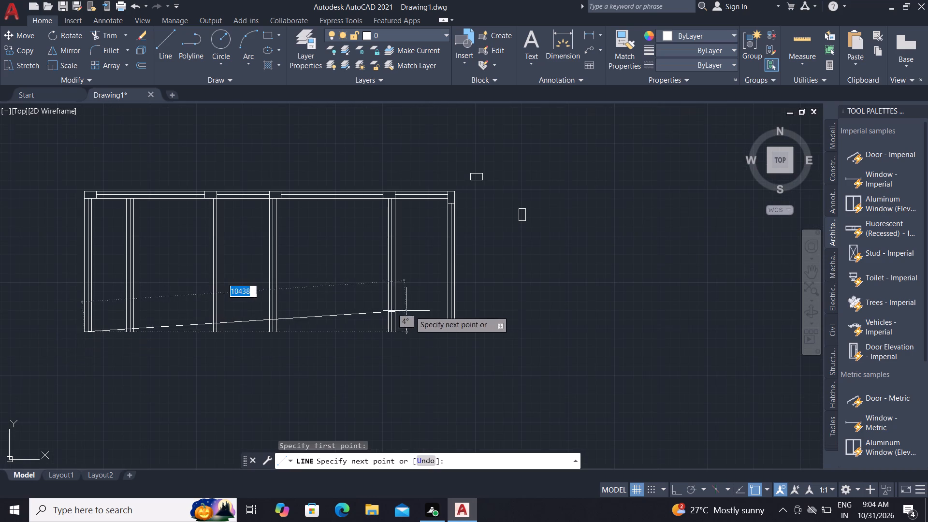
left_click(456, 330)
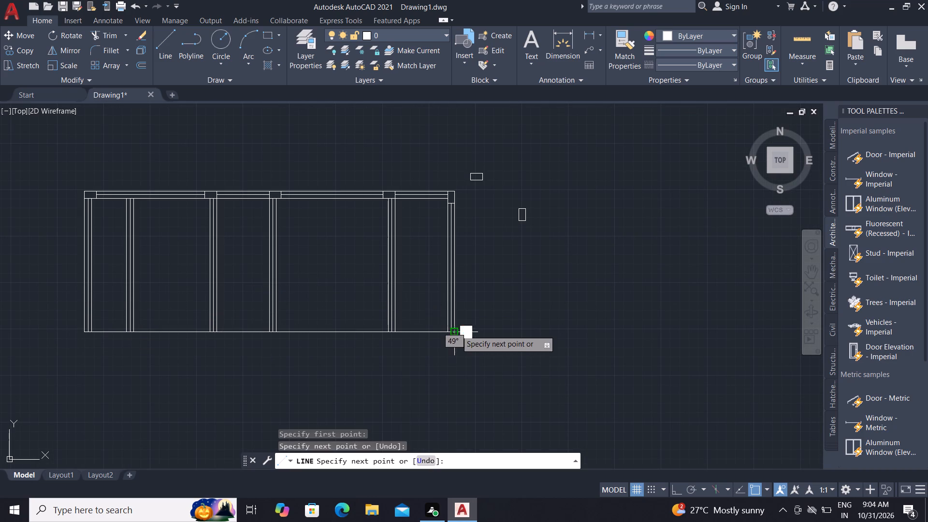
key("Escape")
Offset the new bottom line 115 mm to both its upper and lower sides.
type("O")
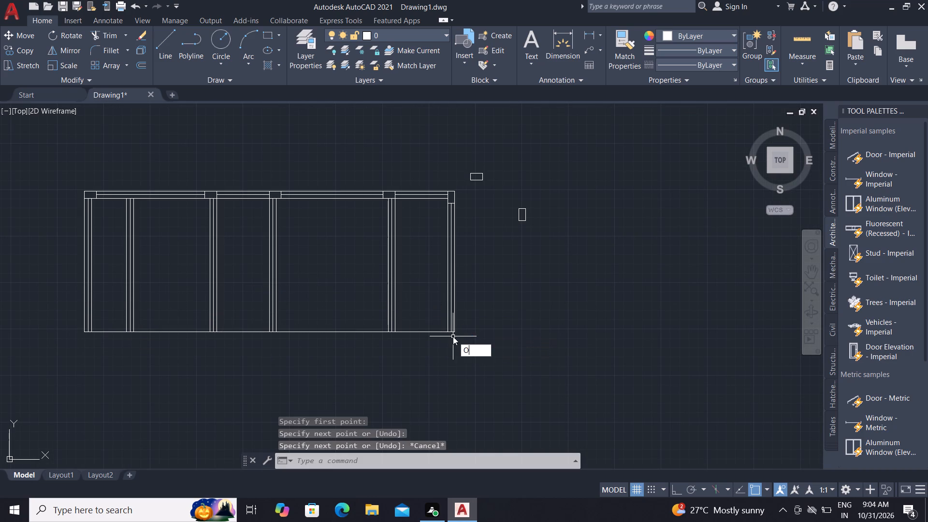
key("space")
key("space")
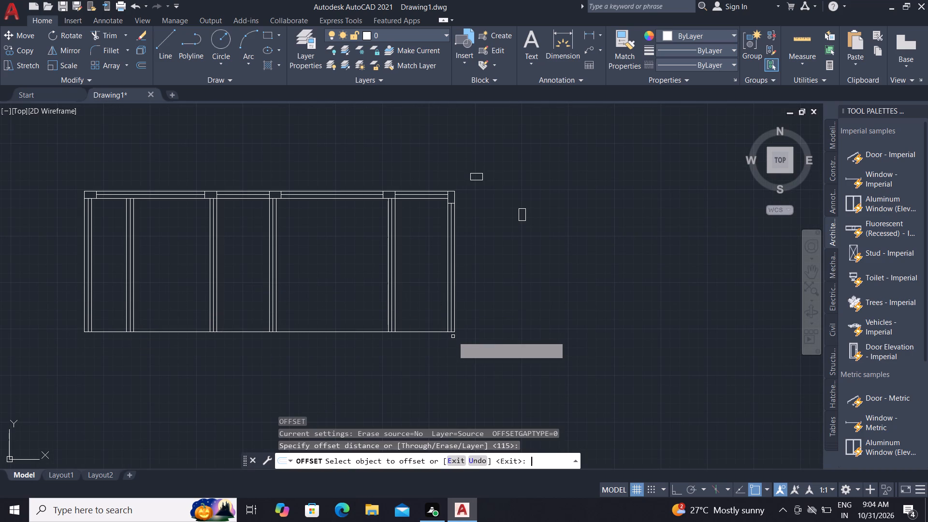
left_click(429, 332)
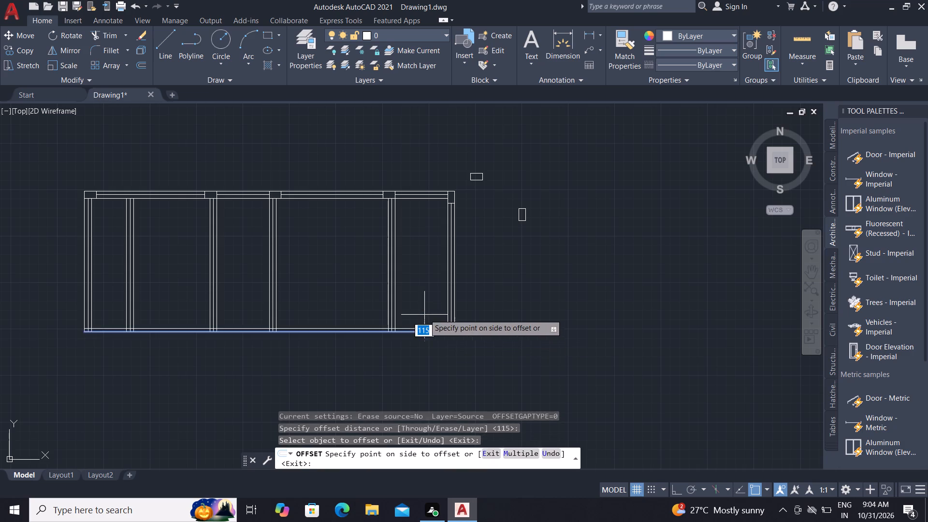
left_click(424, 314)
left_click(423, 333)
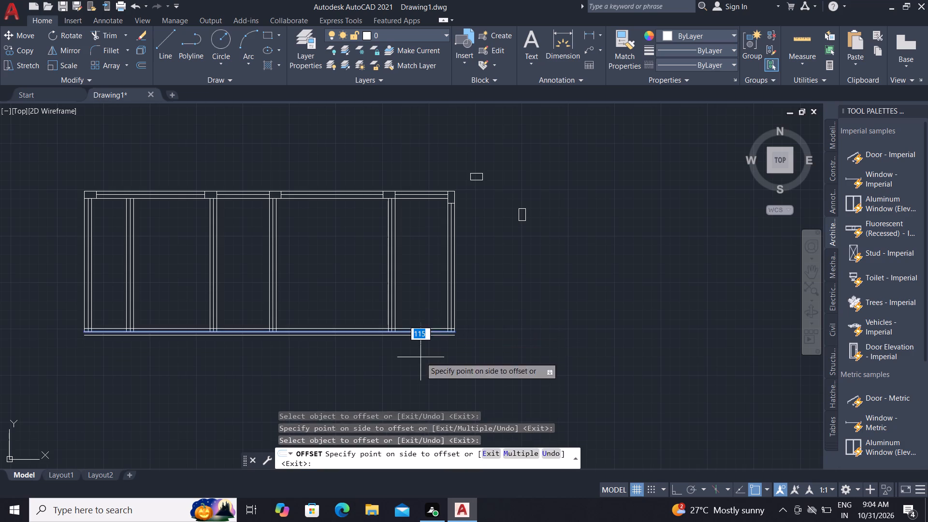
left_click(420, 357)
key("Escape")
key("Escape")
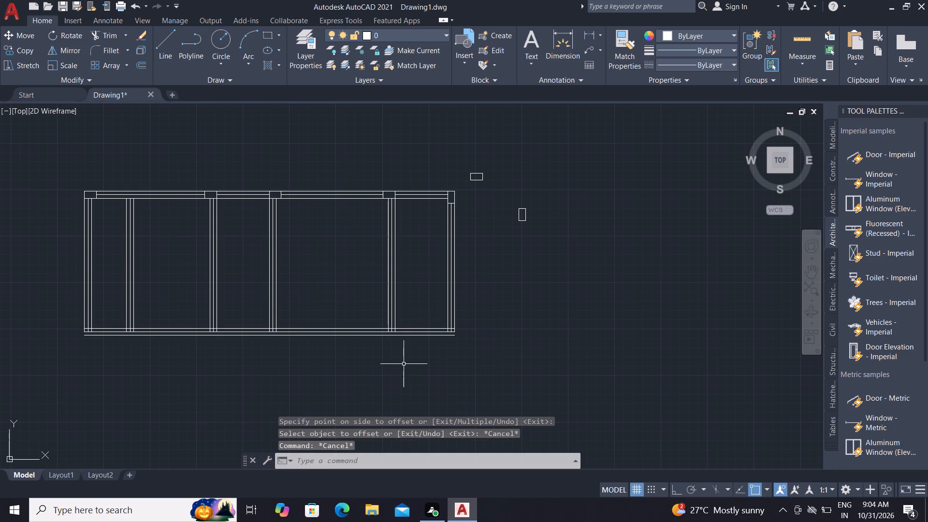
Extend the three lines of the first vertical wall and of the third vertical wall down to the bottom wall's lower line.
type("EX")
key("space")
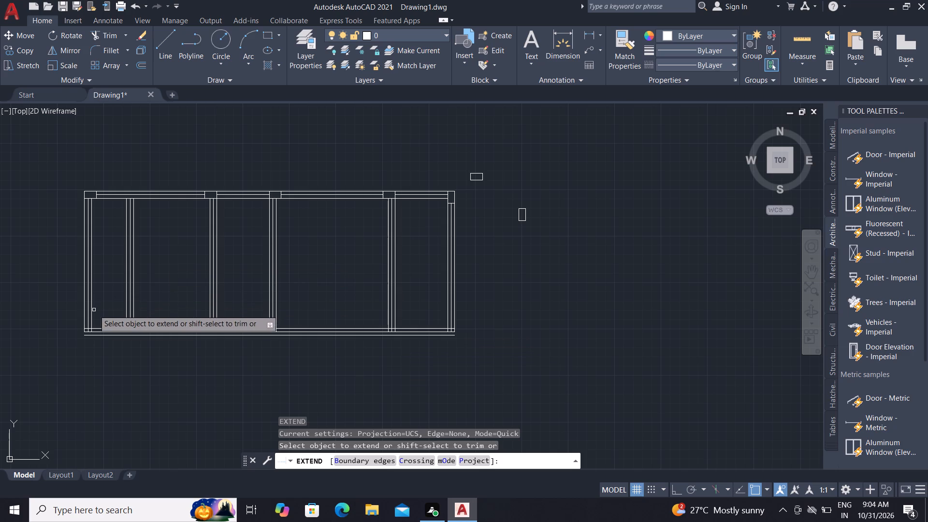
scroll(79, 322, "up", 1)
left_click(88, 329)
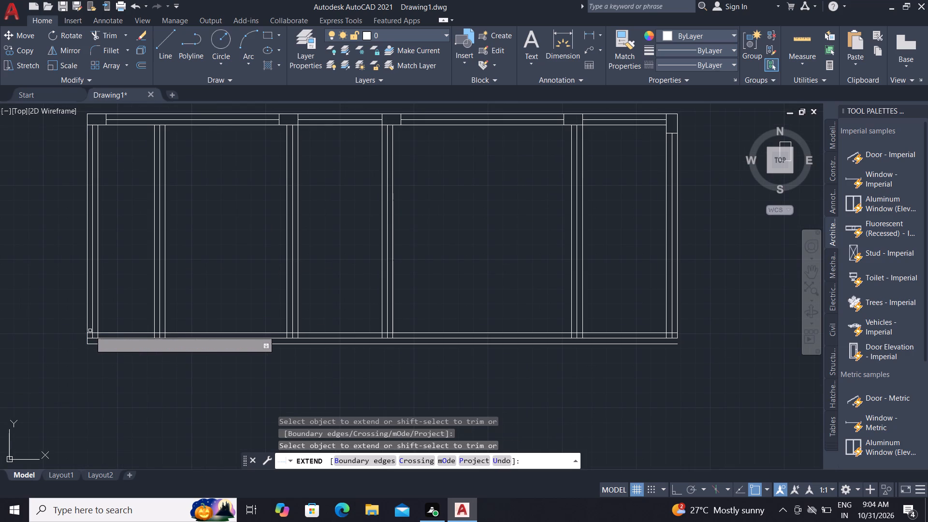
left_click(92, 324)
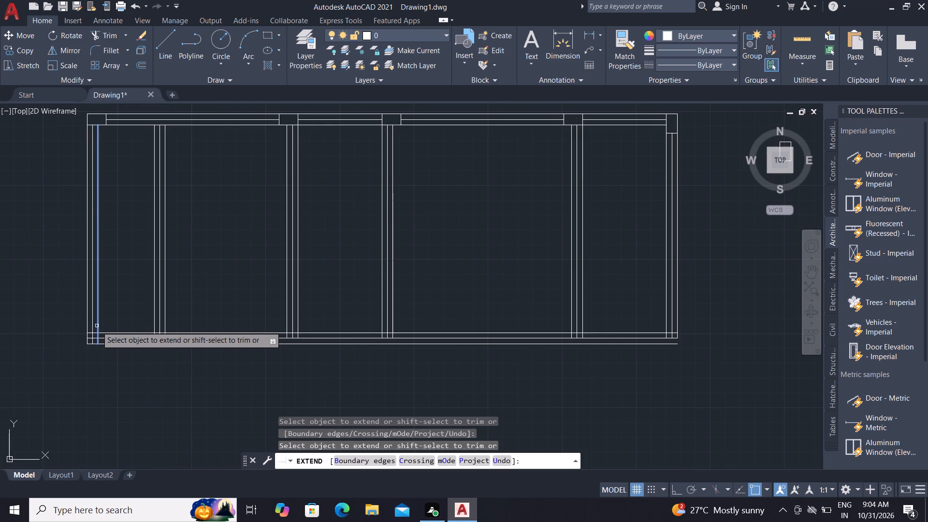
left_click(98, 327)
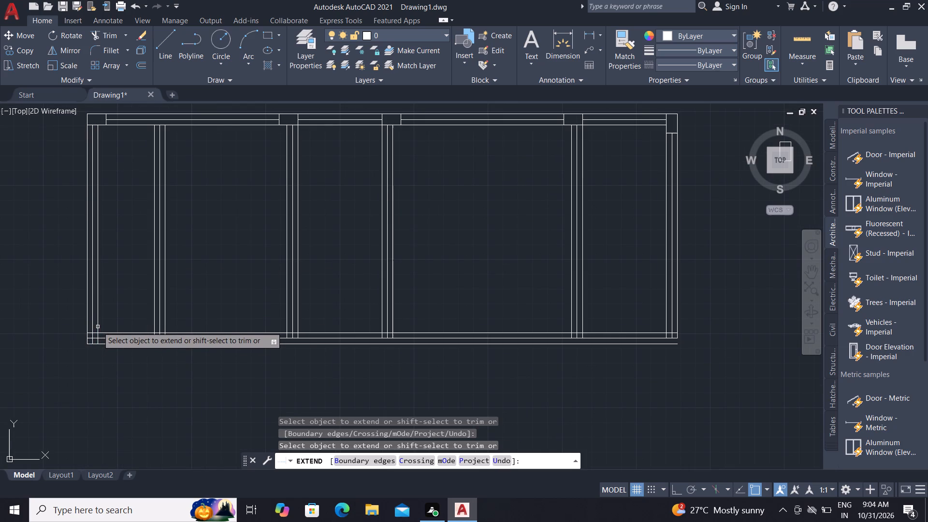
left_click(288, 325)
left_click(291, 331)
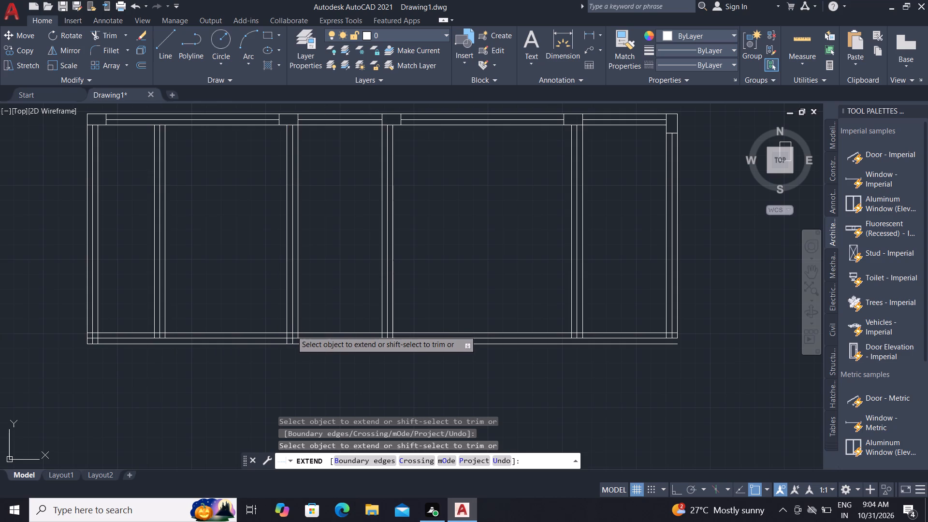
left_click(297, 331)
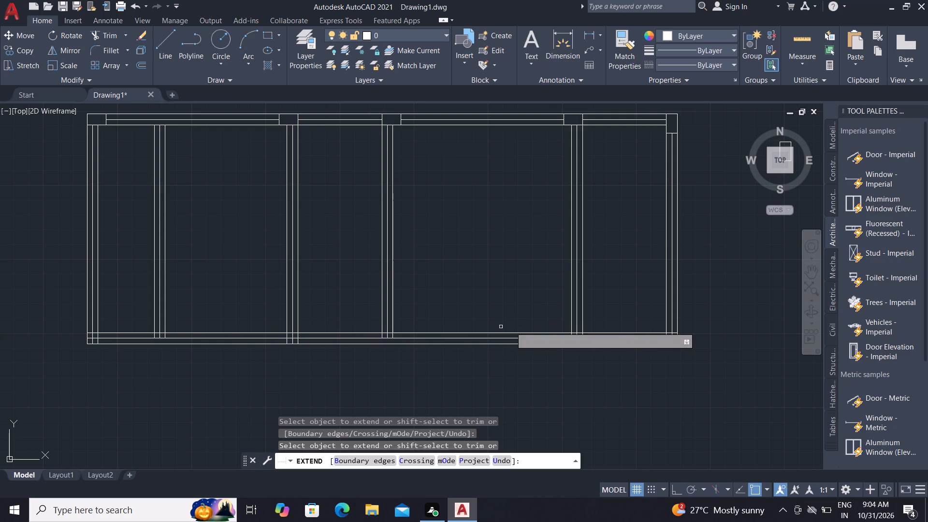
Extend the three lines of the fourth vertical wall and of the sixth vertical wall down to the bottom wall's lower line.
middle_click_drag(520, 325, 446, 287)
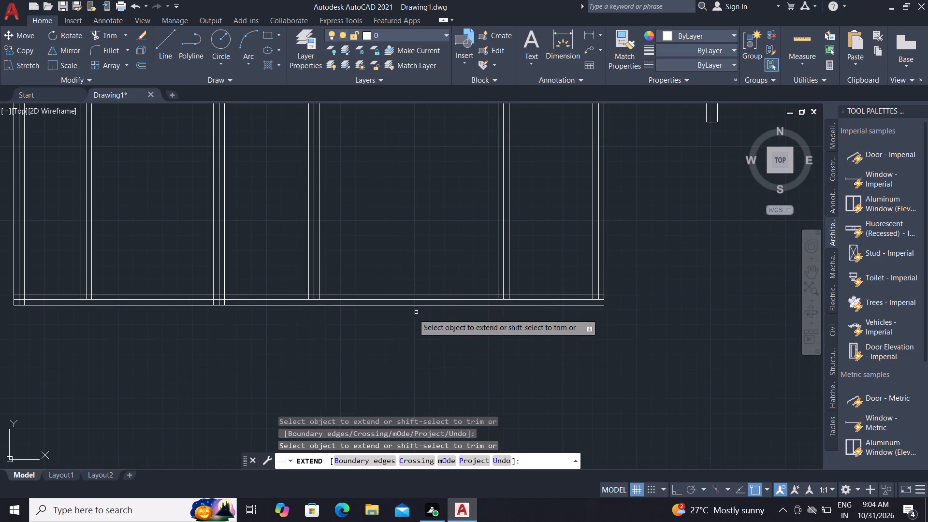
left_click(308, 291)
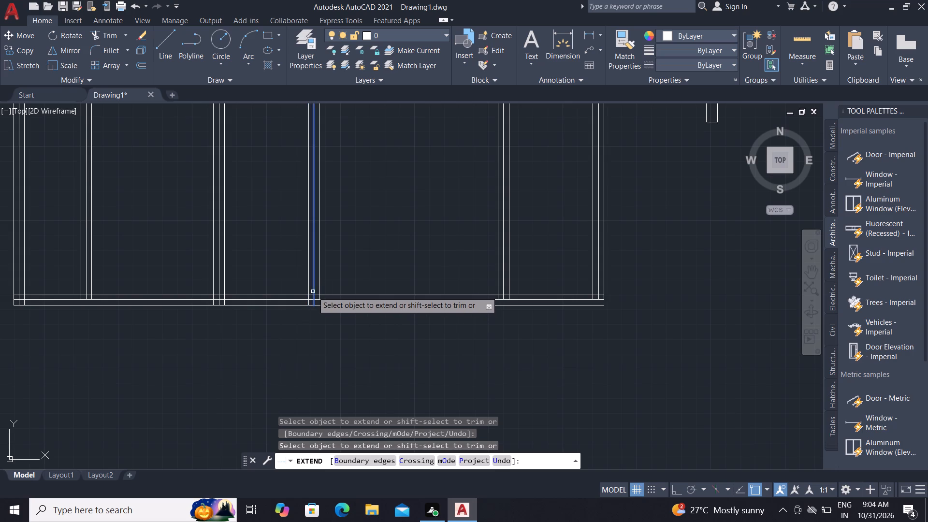
left_click(313, 291)
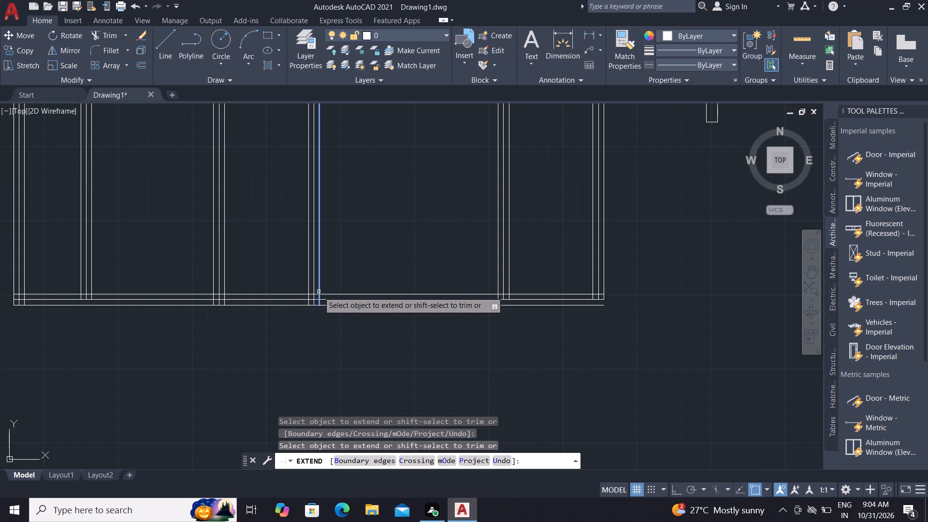
left_click(319, 291)
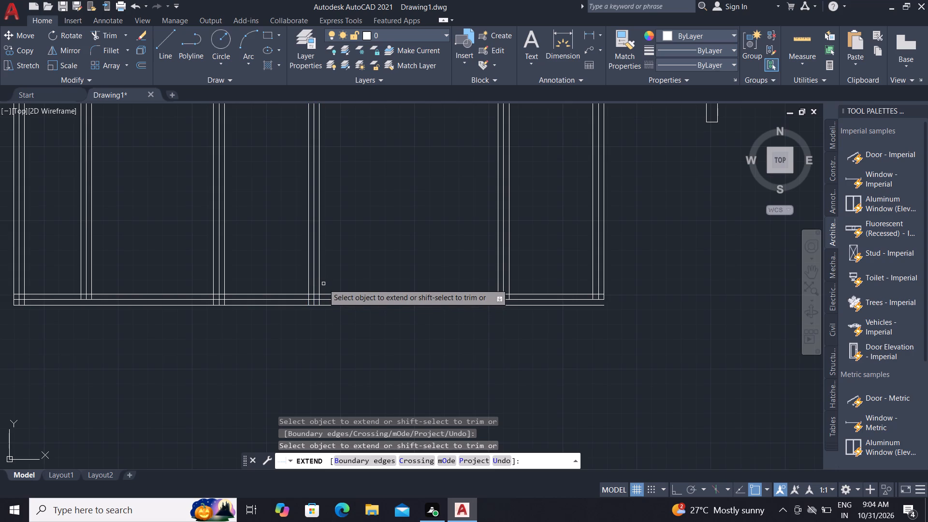
left_click(593, 290)
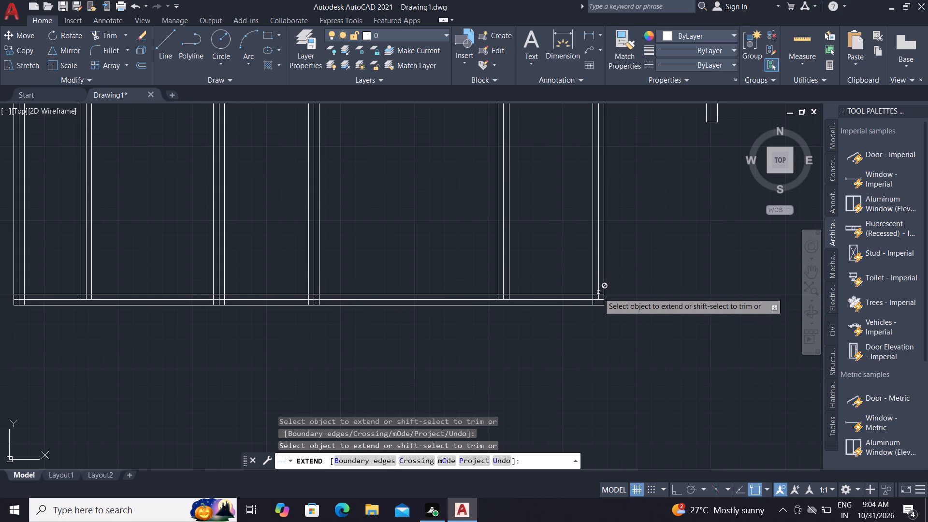
left_click(598, 292)
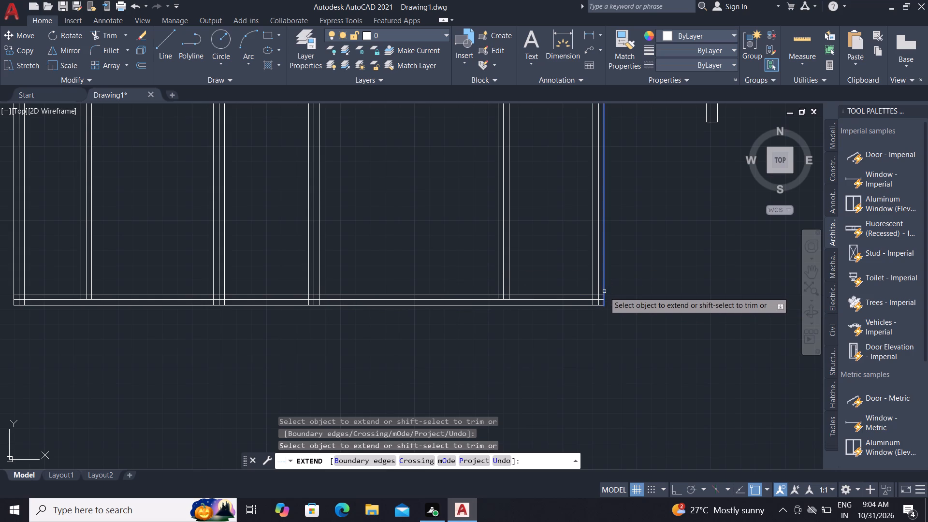
left_click(604, 291)
key("Escape")
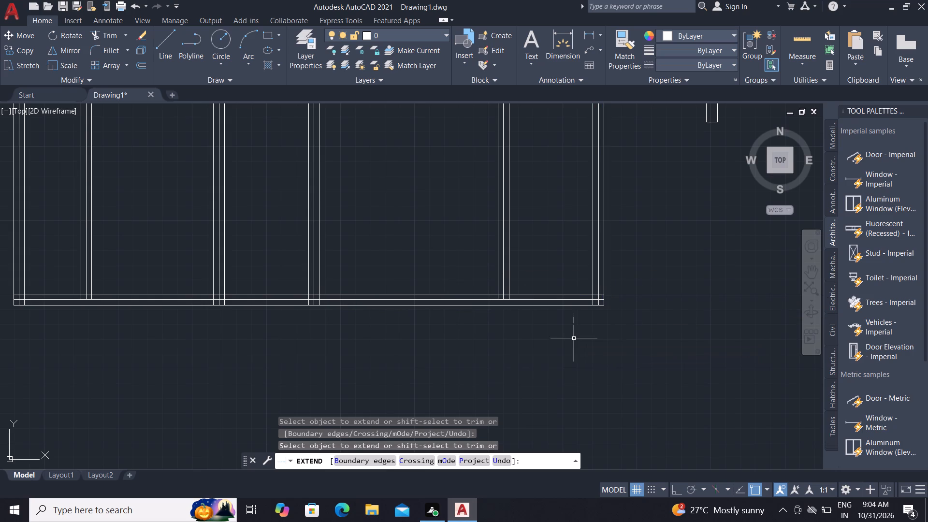
type("RE")
key("Escape")
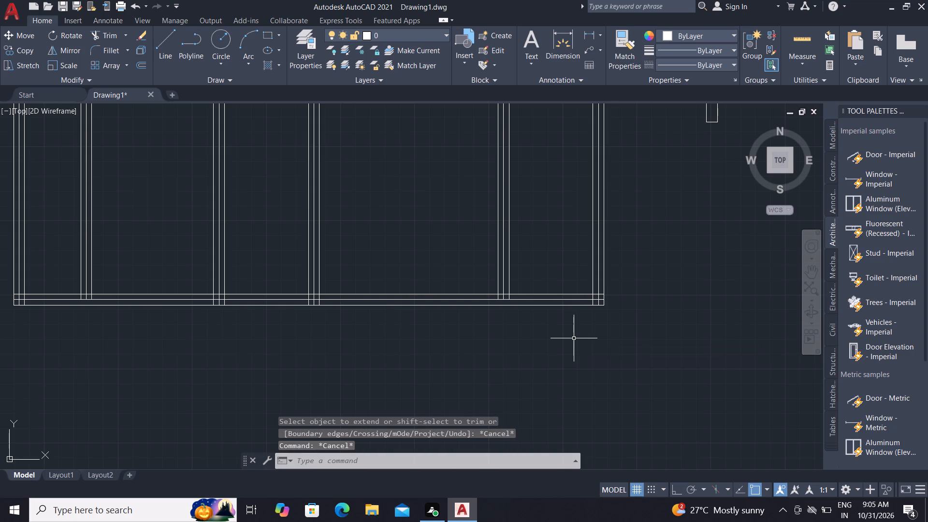
Copy the spare horizontal rectangle by its lower-right corner onto the lower-right outer corner of the walls.
type("CO")
key("space")
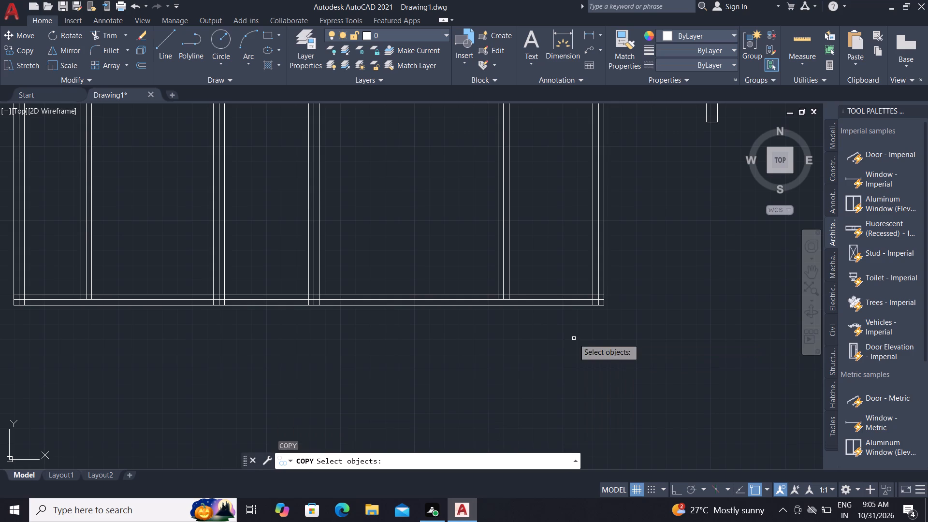
scroll(513, 307, "down", 2)
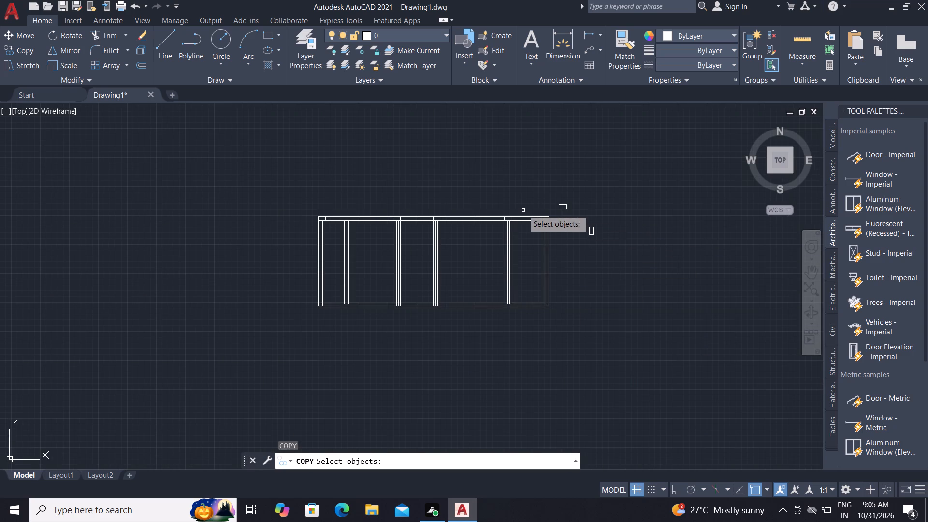
scroll(523, 210, "up", 3)
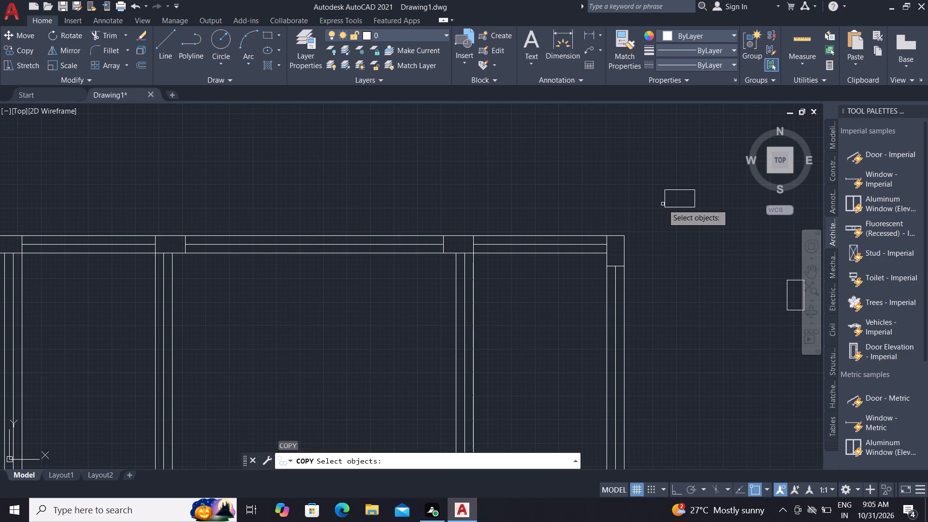
left_click(665, 205)
right_click(665, 205)
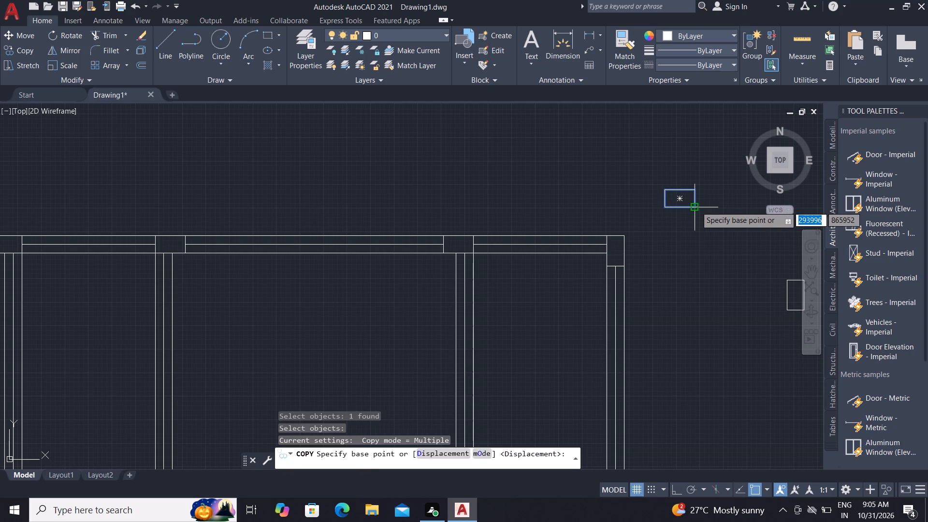
left_click(697, 206)
scroll(698, 189, "down", 3)
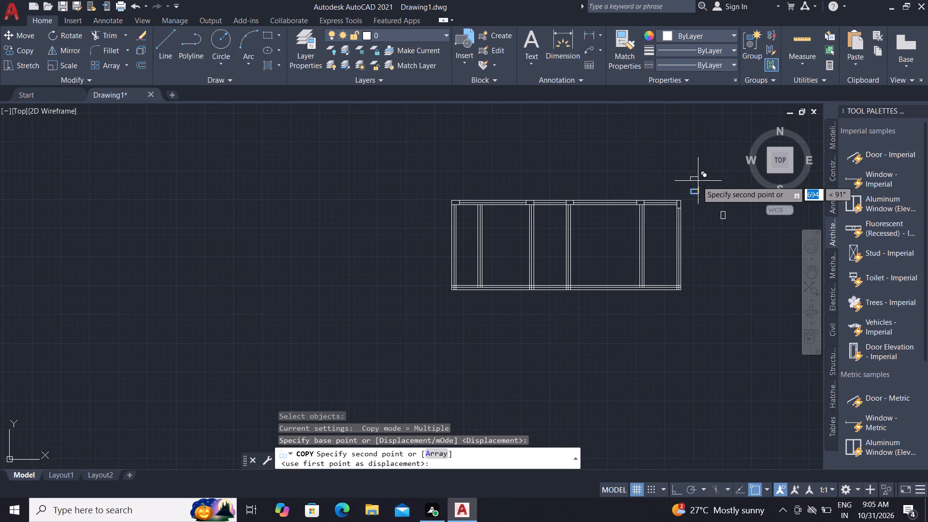
scroll(679, 293, "up", 7)
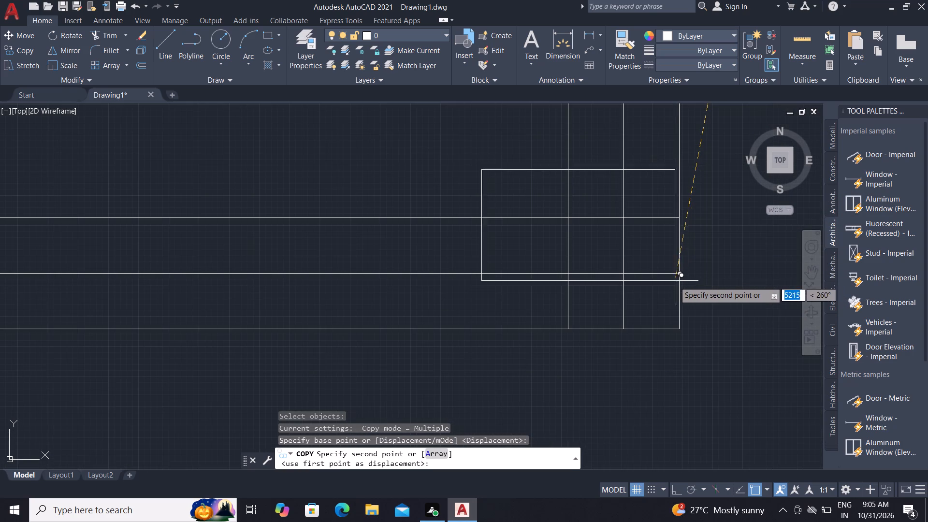
left_click(680, 327)
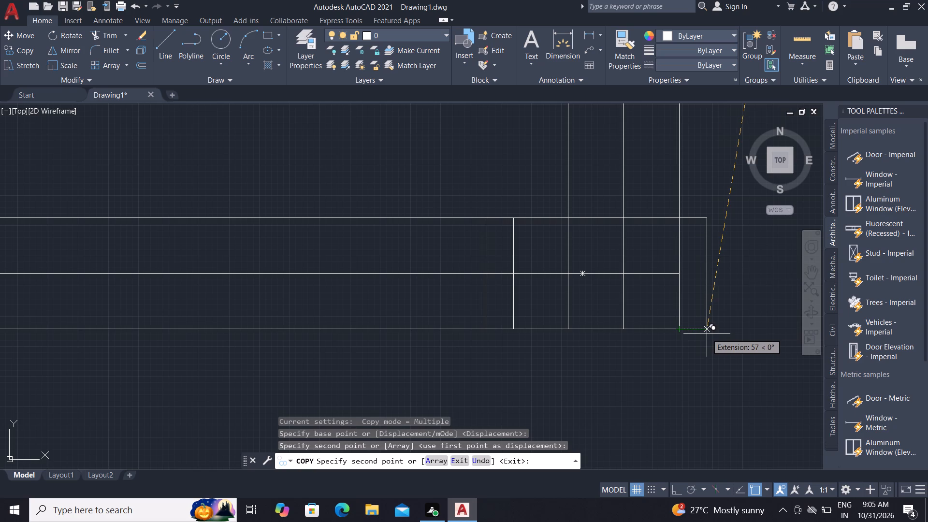
key("Escape")
Trim the wall and centre lines running through the rectangle at the sixth wall's lower corner.
type("TR")
key("space")
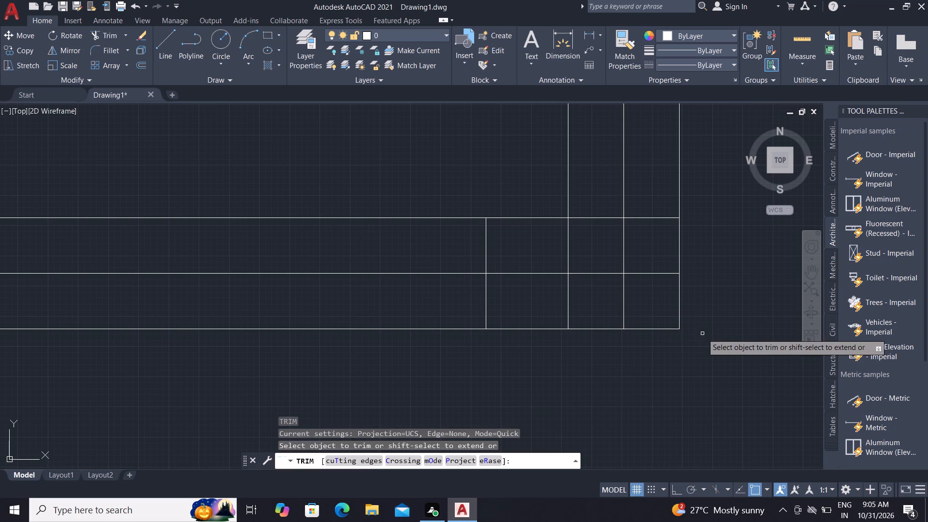
left_click(508, 281)
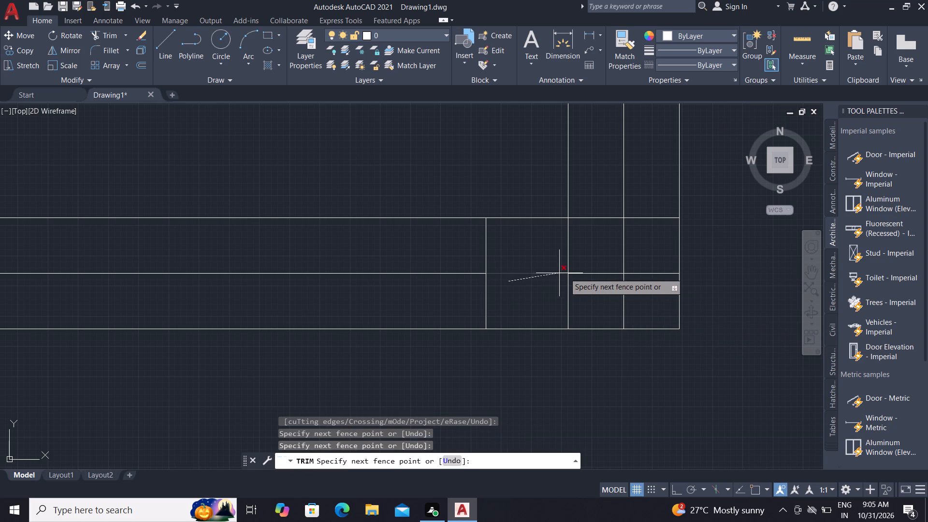
left_click(609, 265)
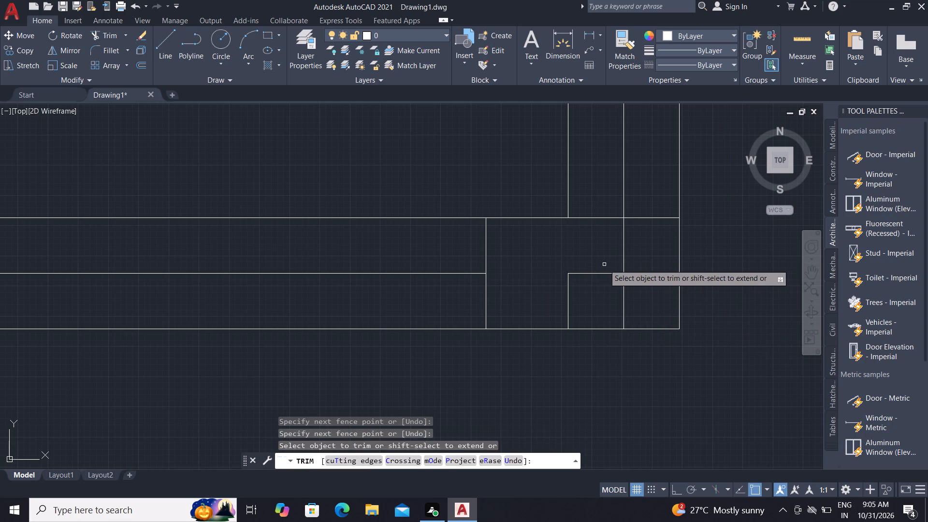
left_click(604, 264)
left_click(635, 283)
left_click(616, 259)
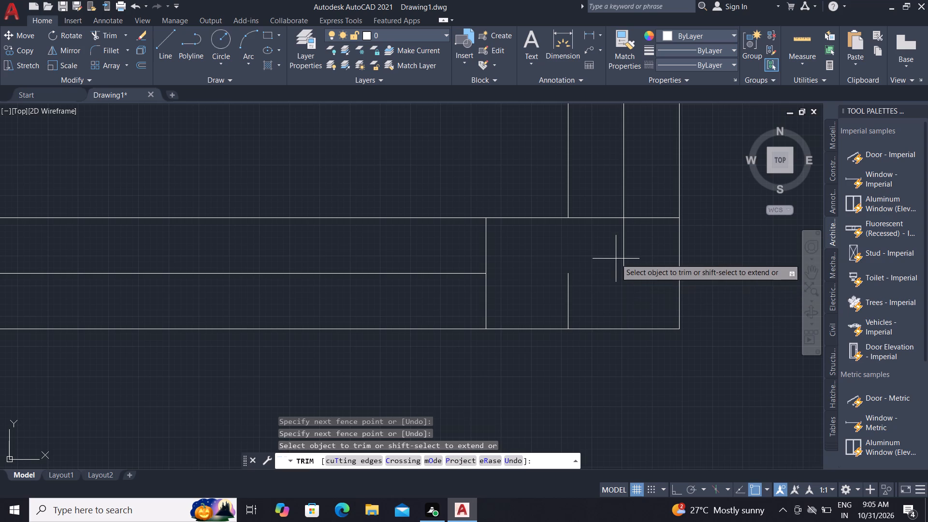
left_click(643, 279)
left_click(567, 310)
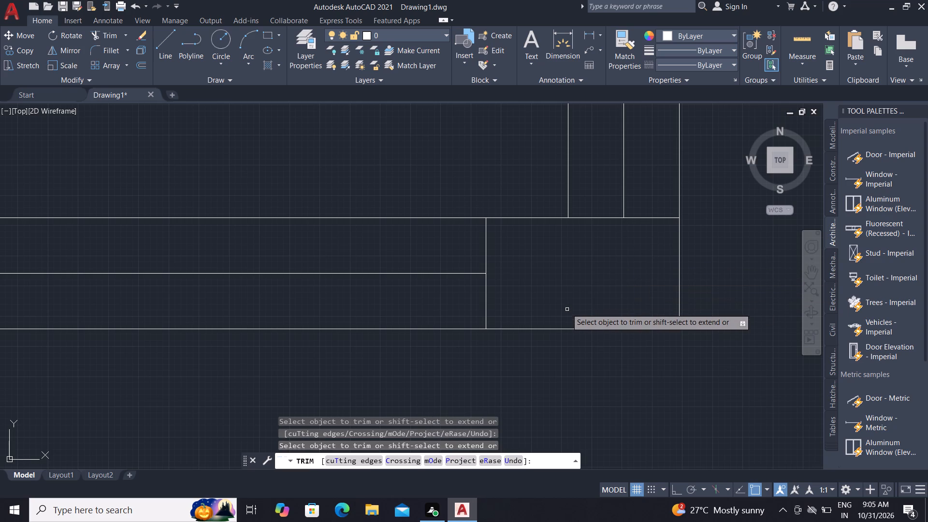
Trim the fifth vertical wall's three line ends that run into the bottom wall, back to its upper line.
scroll(569, 297, "down", 3)
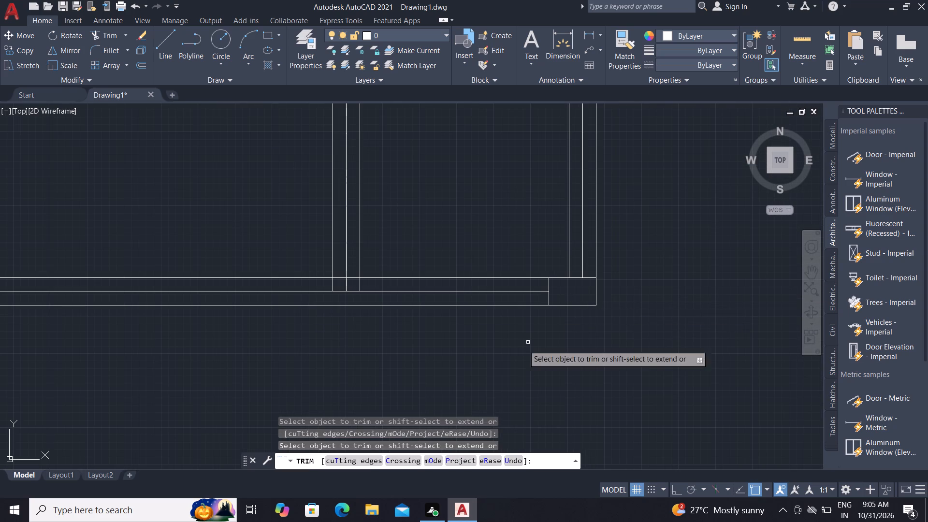
scroll(329, 282, "up", 2)
left_click(324, 282)
left_click(440, 290)
scroll(547, 355, "down", 3)
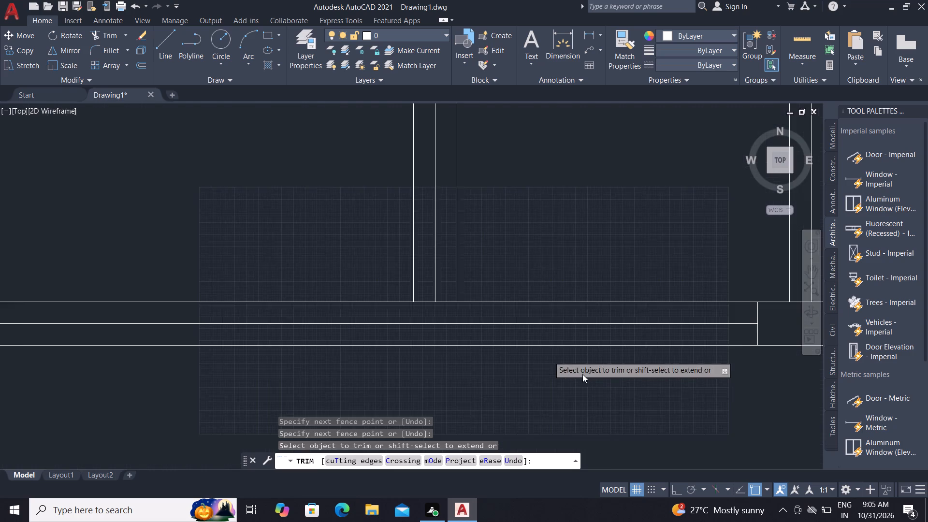
scroll(659, 381, "down", 3)
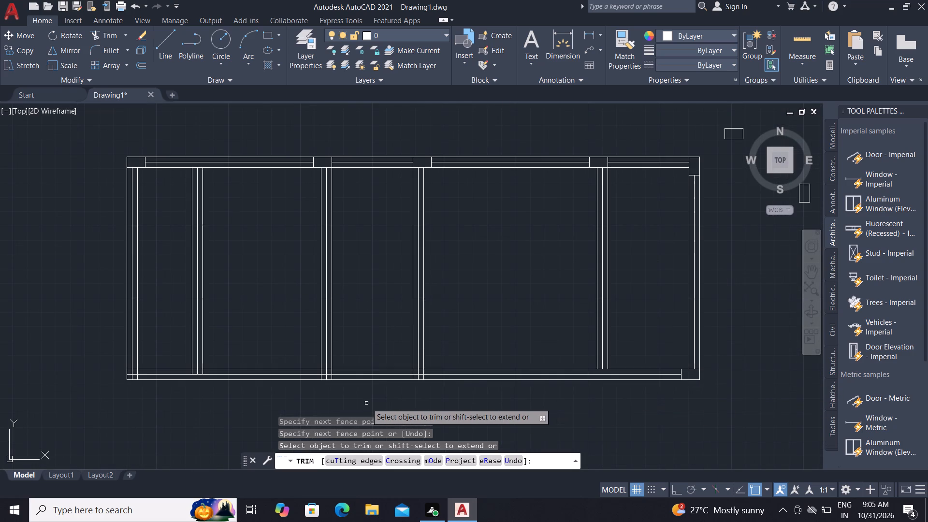
key("Escape")
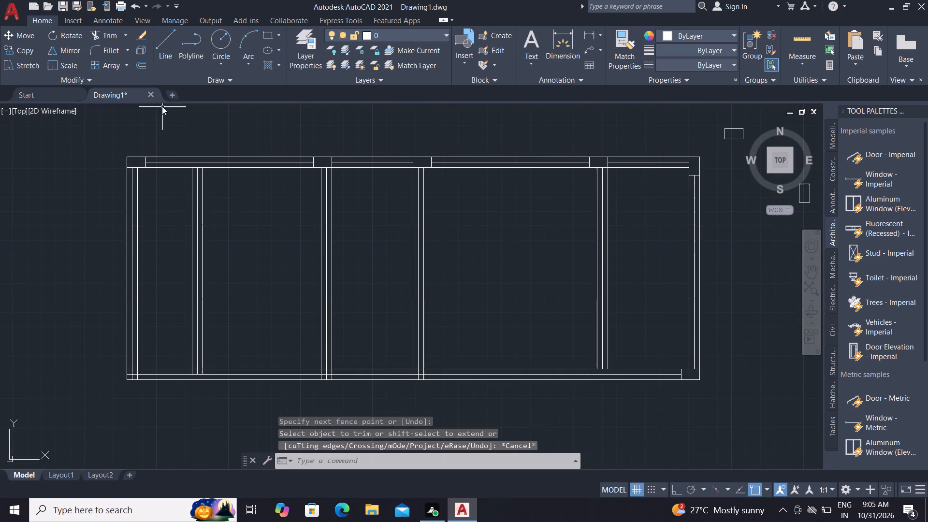
Copy the spare vertical rectangle by its lower-right corner onto the lower-right ends of the fourth and third vertical walls.
left_click(9, 45)
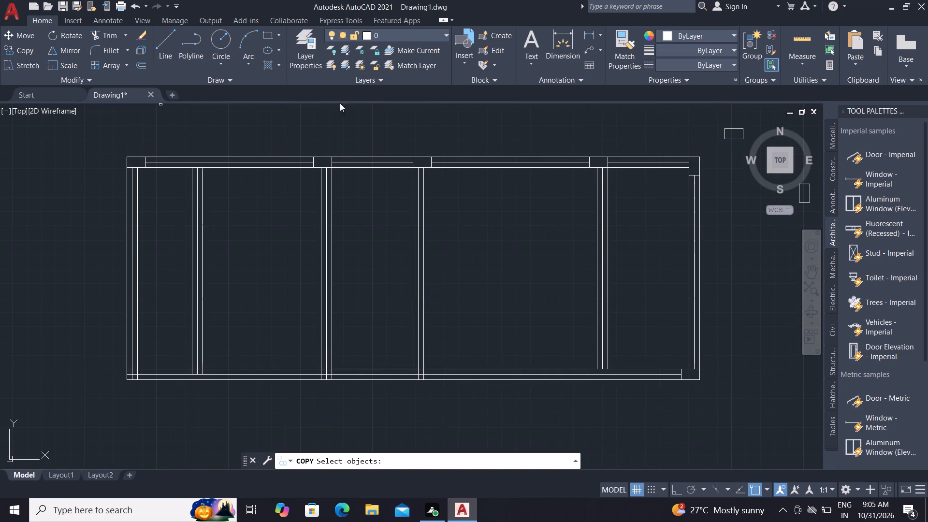
scroll(685, 195, "down", 1)
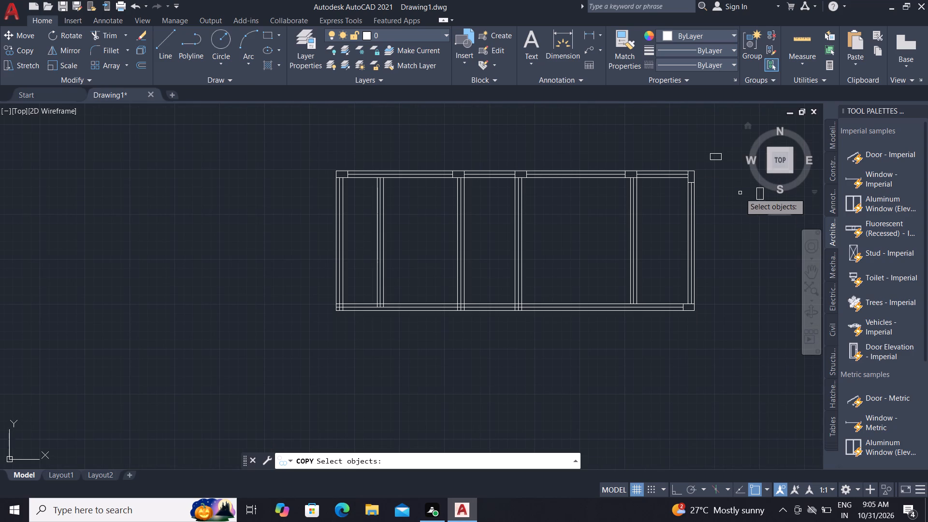
left_click(757, 197)
scroll(548, 271, "down", 1)
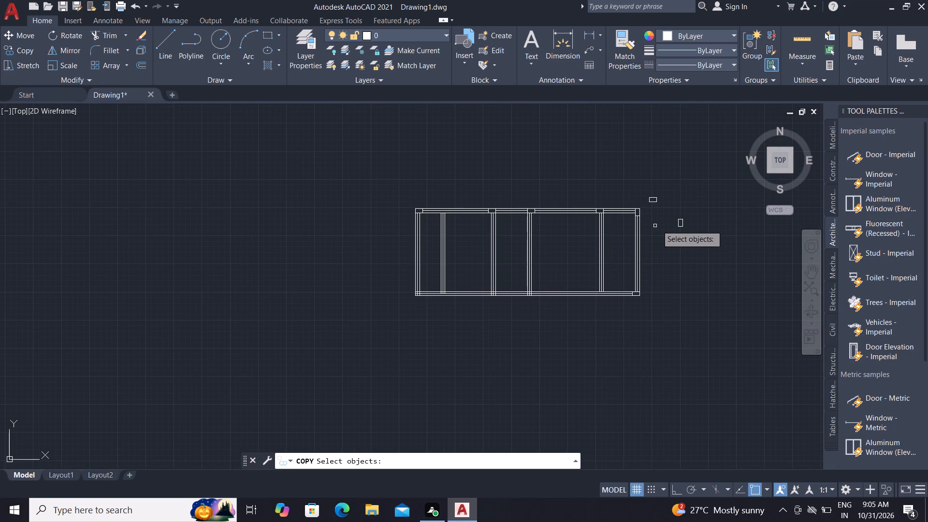
scroll(675, 219, "up", 3)
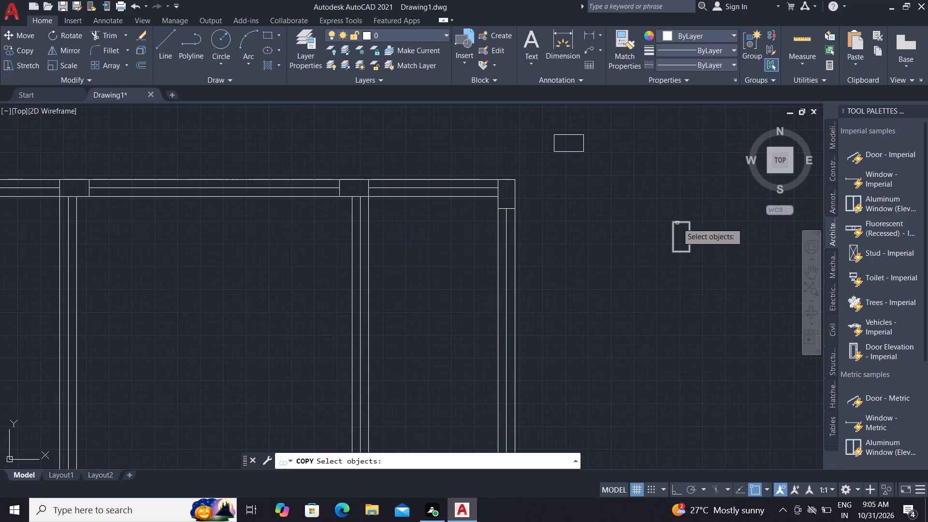
left_click(677, 223)
right_click(677, 222)
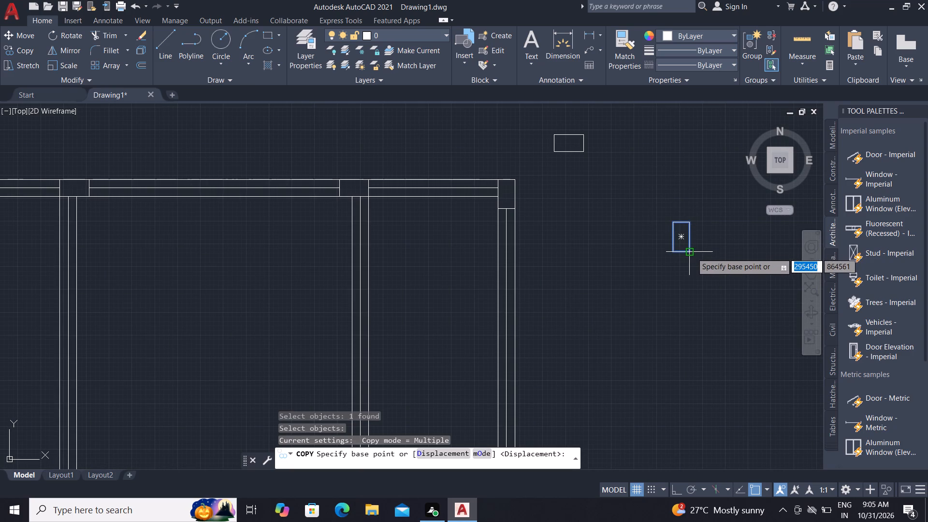
left_click(693, 251)
scroll(690, 227, "down", 3)
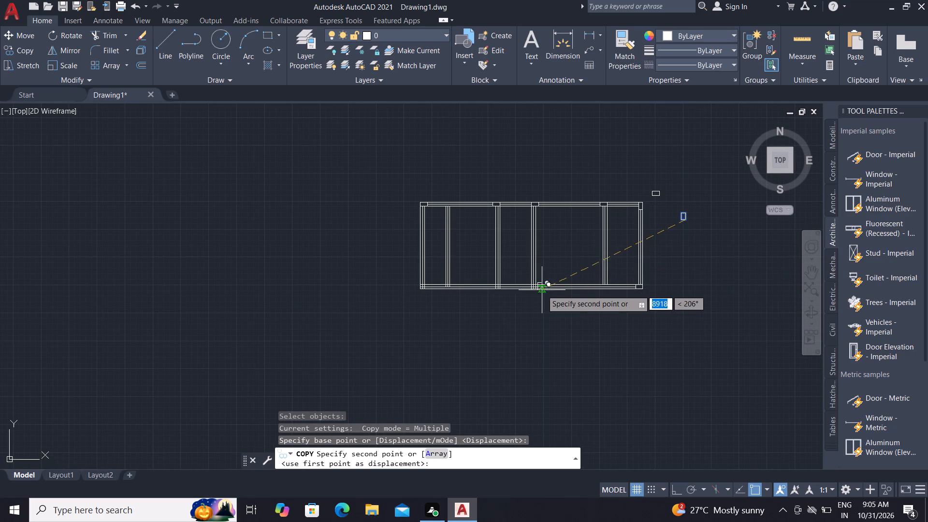
scroll(542, 290, "up", 3)
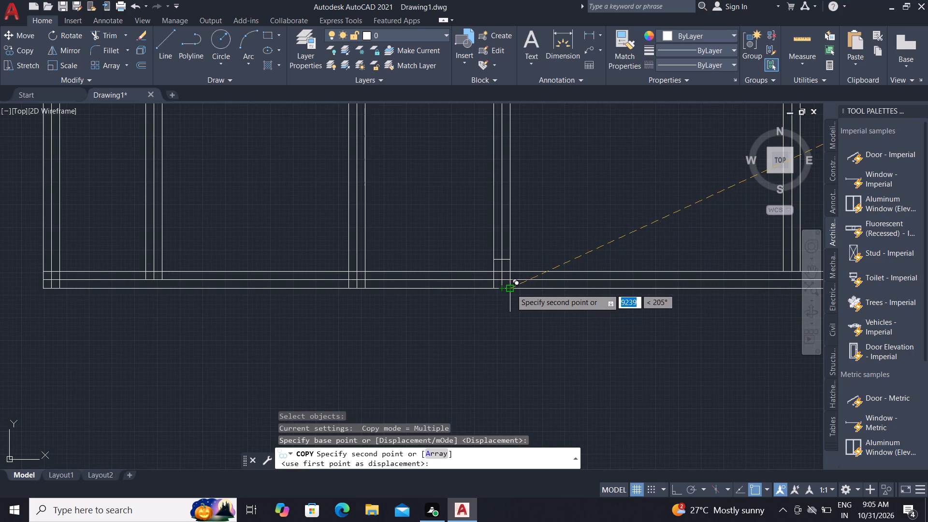
left_click(511, 289)
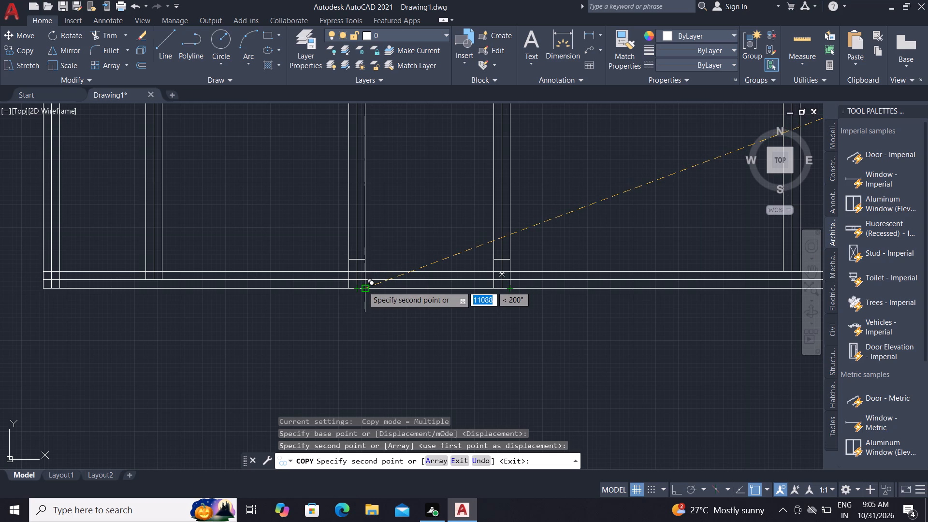
left_click(363, 286)
key("Escape")
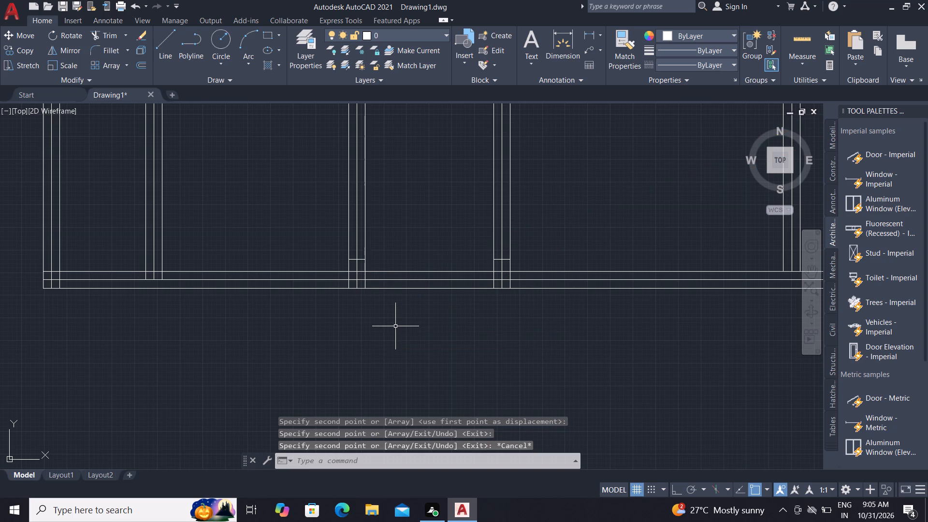
Trim the wall and centre lines running through the rectangle at the fourth vertical wall's lower junction.
type("TR")
key("space")
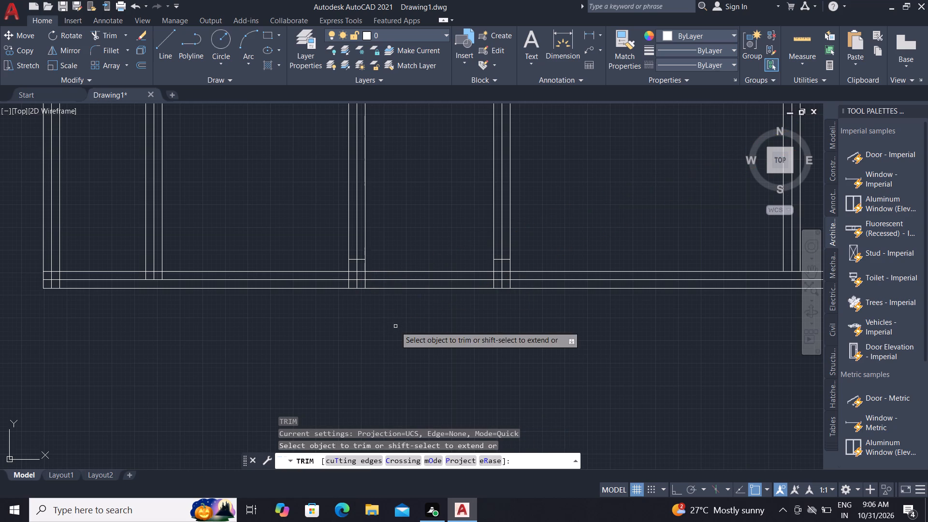
scroll(506, 297, "up", 2)
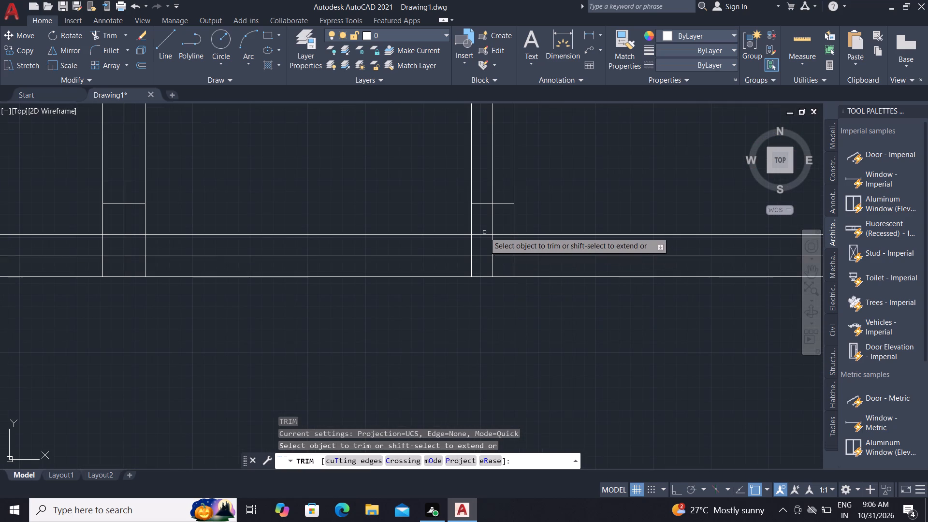
left_click(484, 232)
left_click(481, 267)
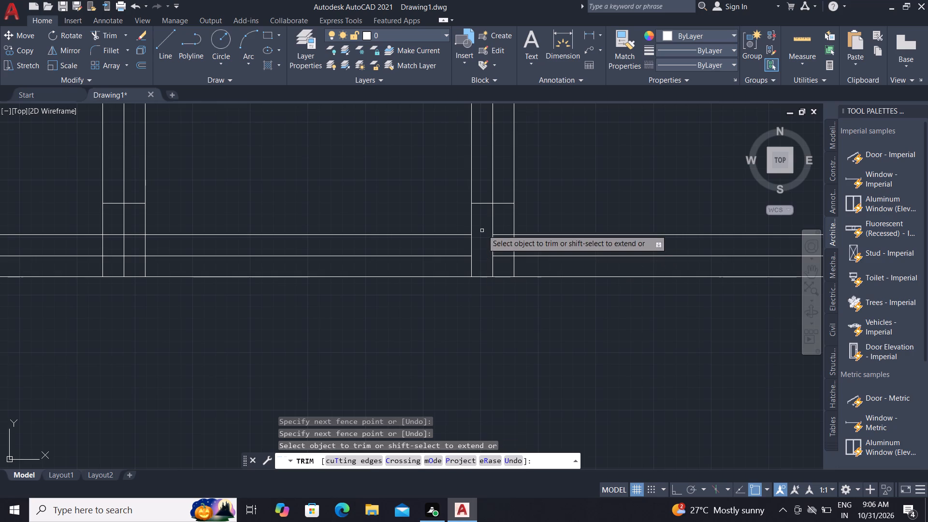
left_click(490, 221)
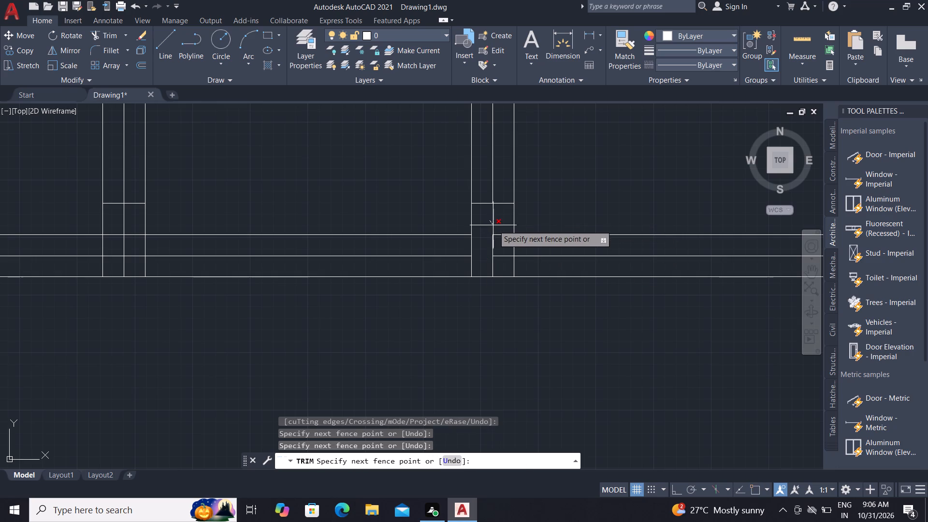
left_click(503, 245)
left_click(481, 250)
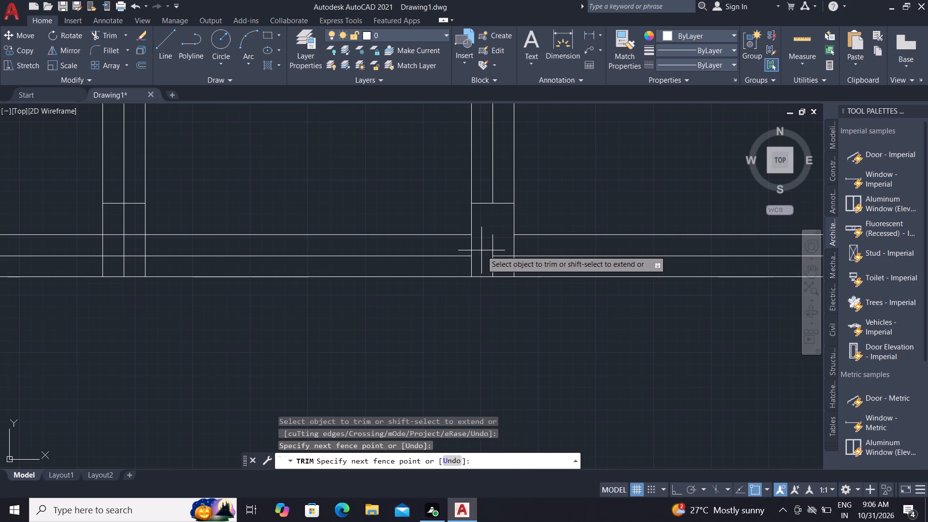
left_click(499, 260)
left_click(488, 246)
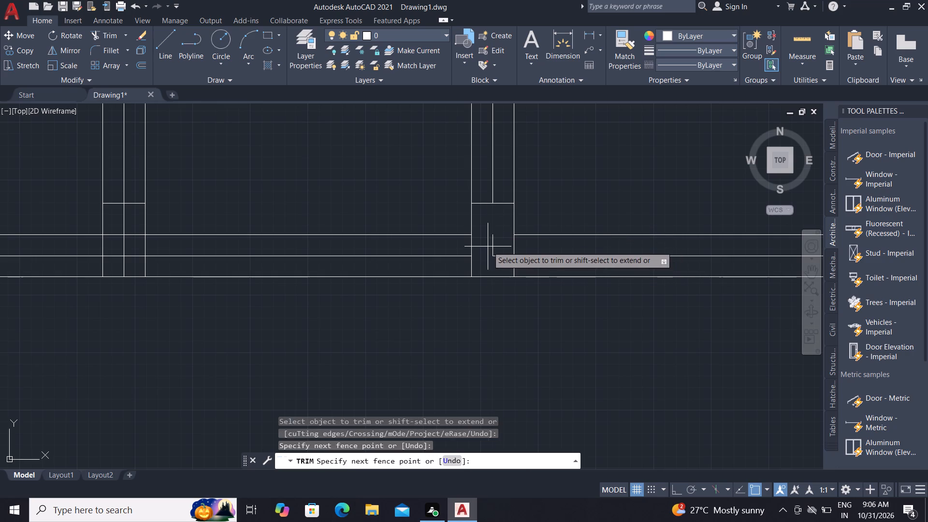
left_click(502, 261)
Trim the wall and centre lines running through the rectangle at the third vertical wall's lower junction.
scroll(496, 243, "down", 1)
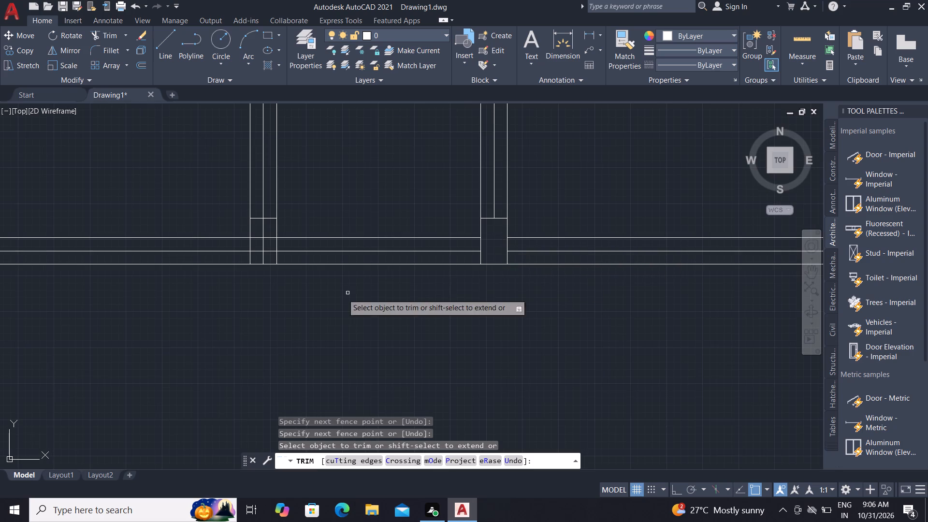
scroll(261, 273, "up", 2)
scroll(246, 214, "down", 1)
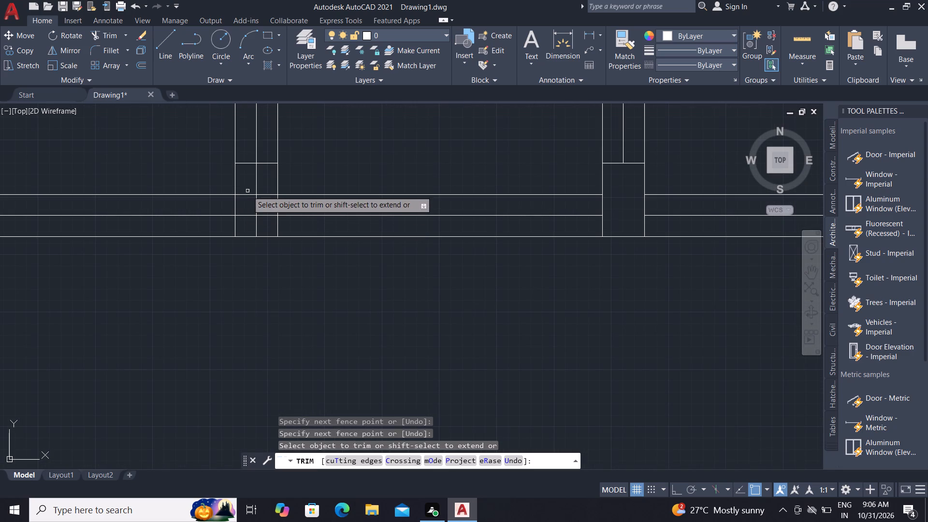
left_click(248, 185)
left_click(248, 227)
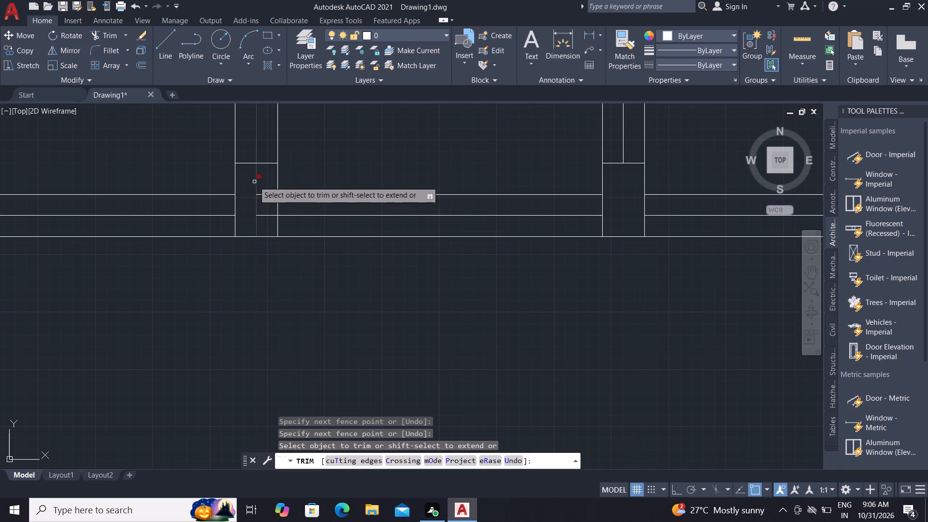
left_click(254, 180)
left_click(262, 211)
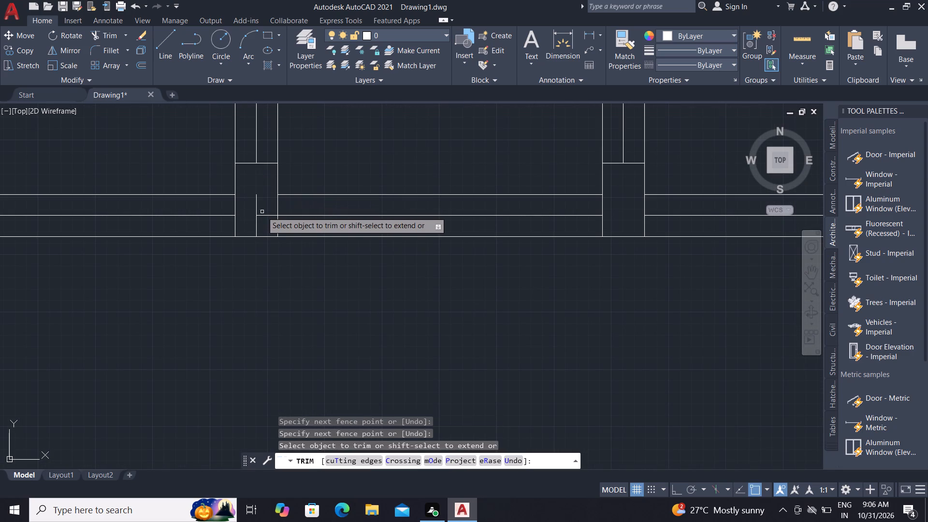
left_click(254, 203)
left_click(264, 222)
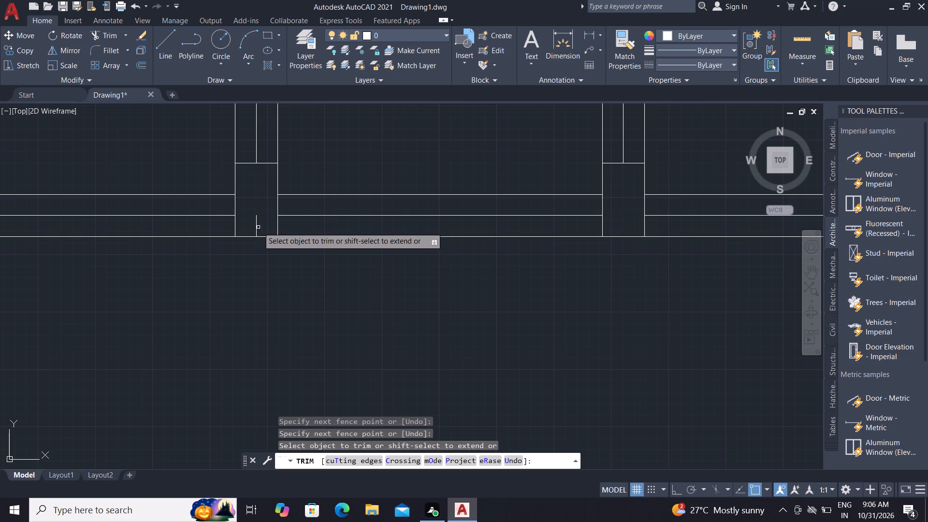
left_click(257, 226)
Copy the horizontal rectangle at the sixth wall's lower corner to a free spot just below the first wall's lower corner.
scroll(281, 297, "down", 3)
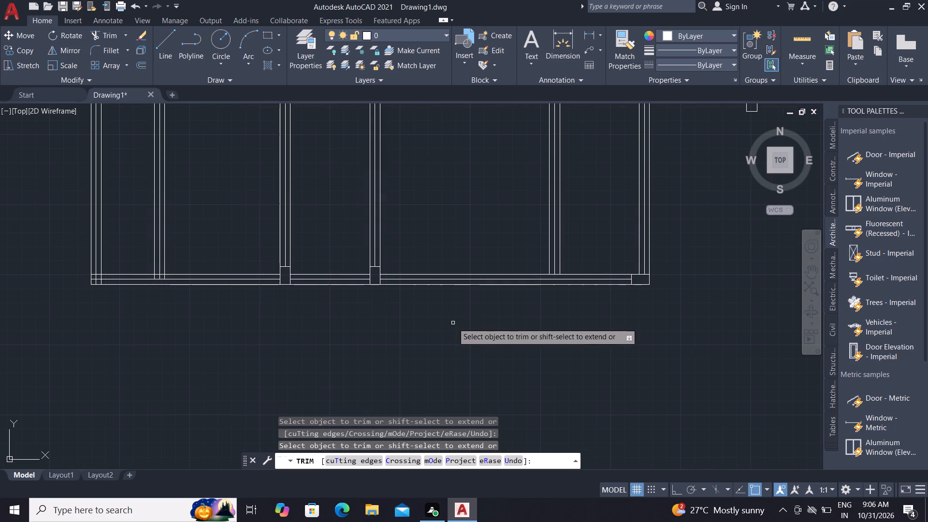
middle_click_drag(281, 308, 298, 312)
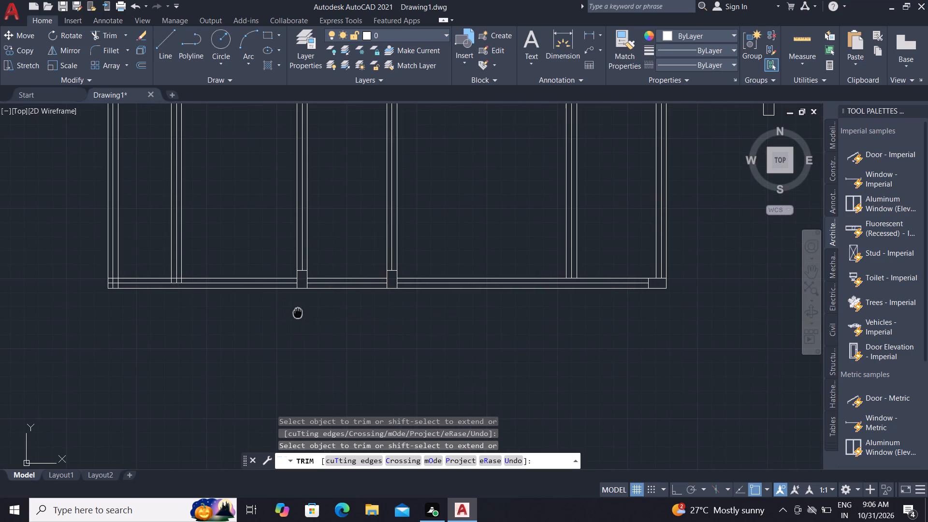
middle_click_drag(298, 312, 298, 311)
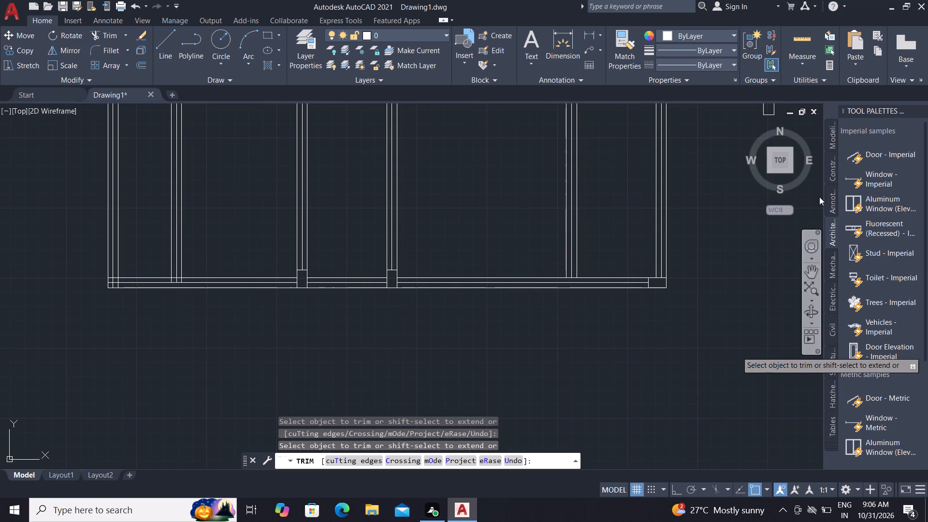
left_click(19, 46)
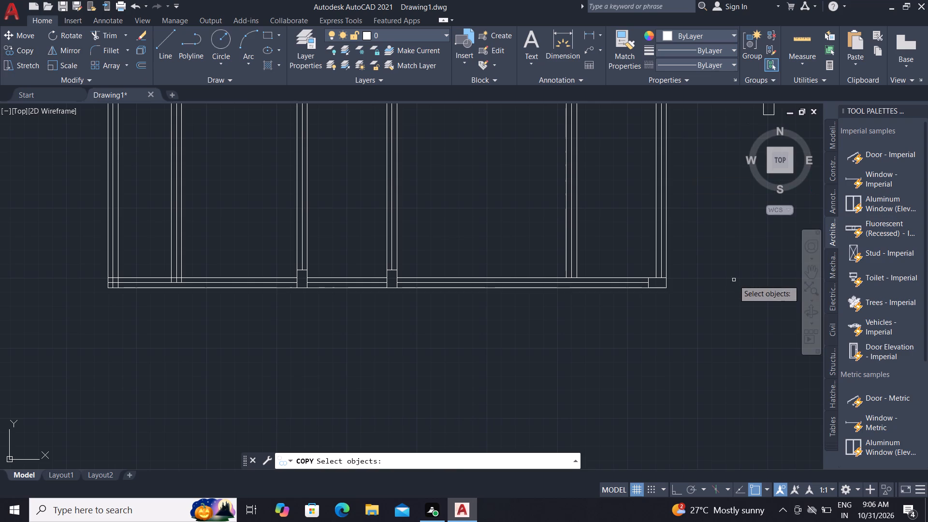
left_click(655, 287)
right_click(655, 282)
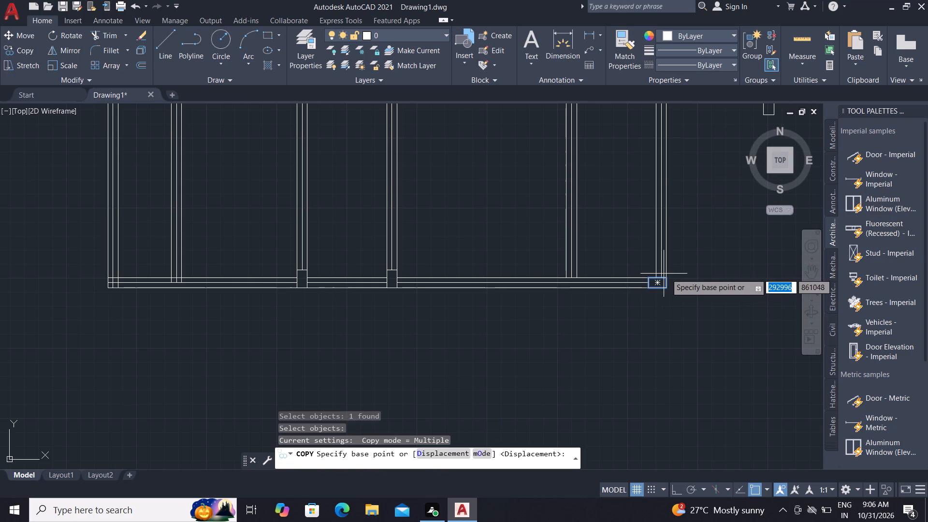
left_click(668, 276)
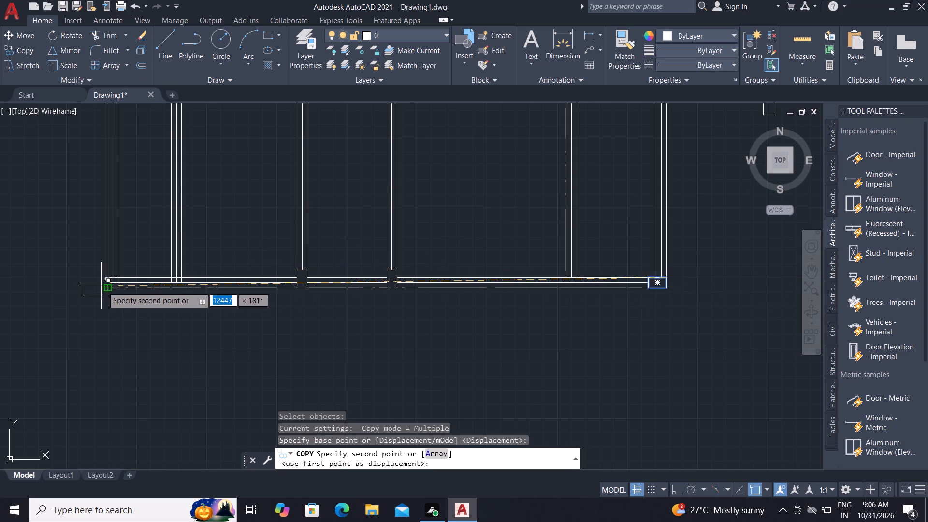
left_click(135, 295)
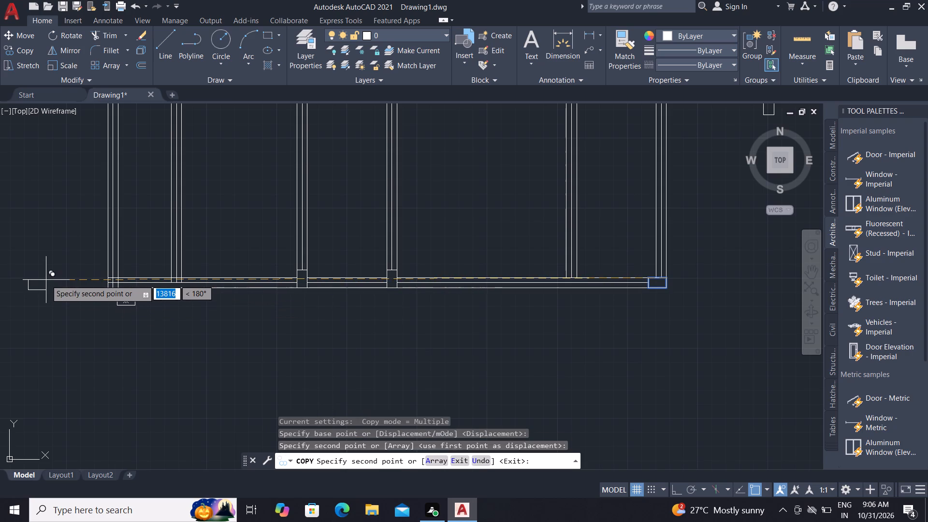
key("Escape")
Move the copied rectangle by its upper-left corner onto the first wall's outer line, level with the bottom wall's upper line.
type("M")
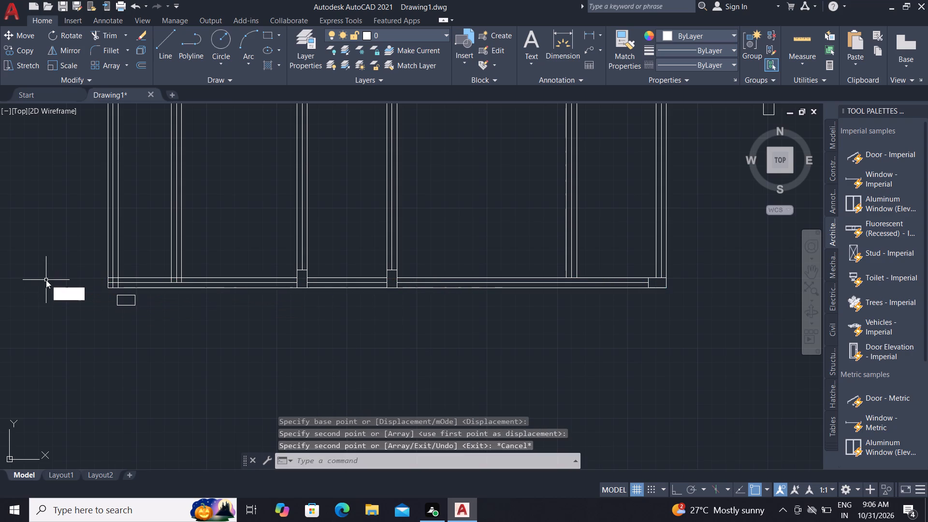
key("space")
left_click(116, 303)
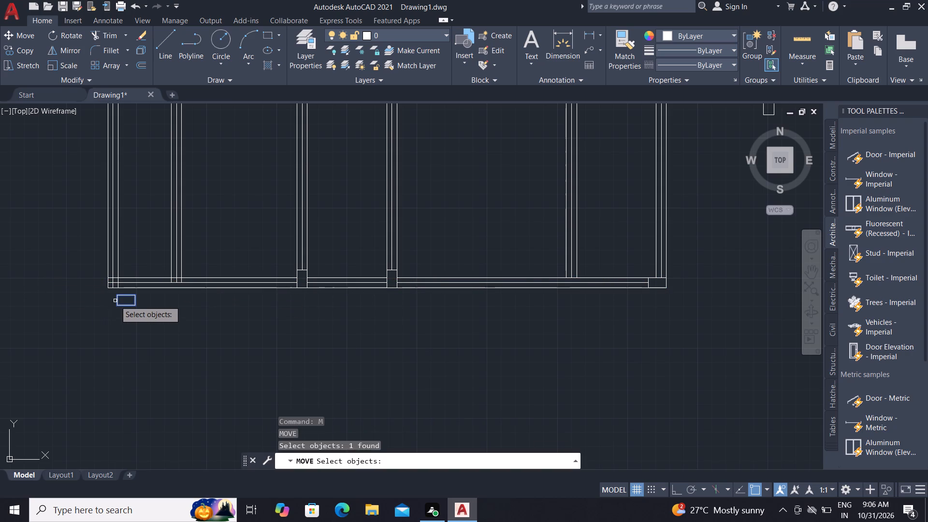
right_click(115, 300)
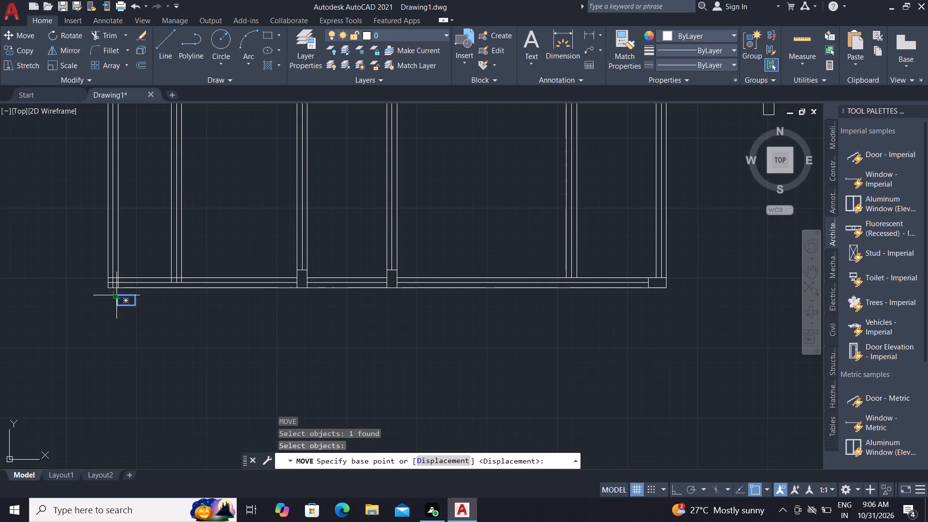
left_click(115, 294)
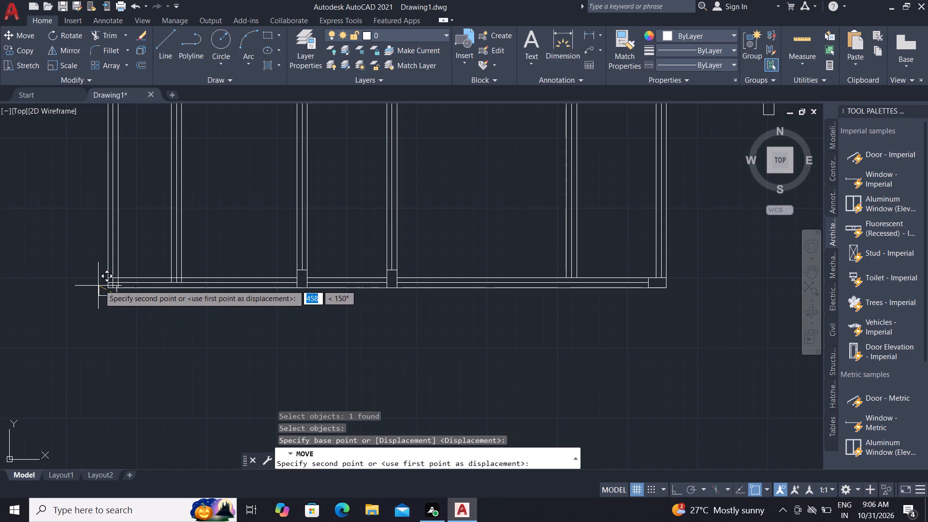
left_click(104, 277)
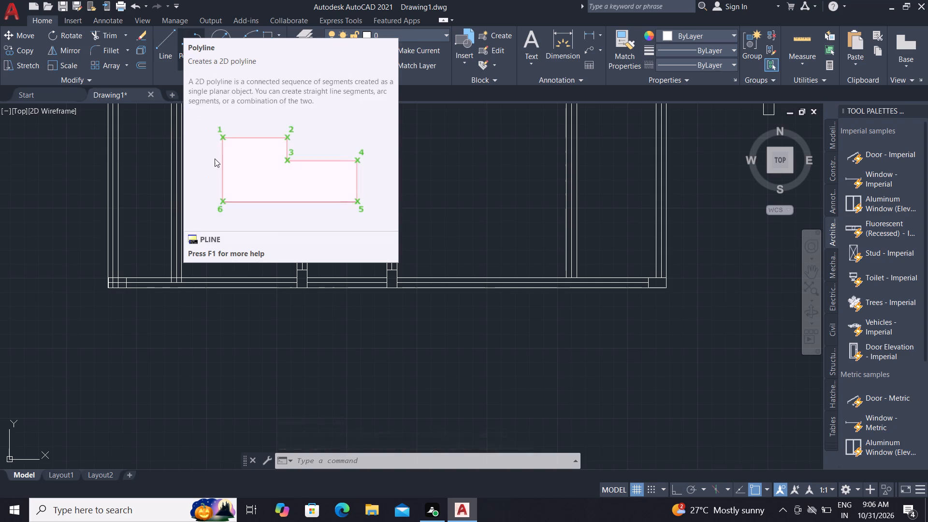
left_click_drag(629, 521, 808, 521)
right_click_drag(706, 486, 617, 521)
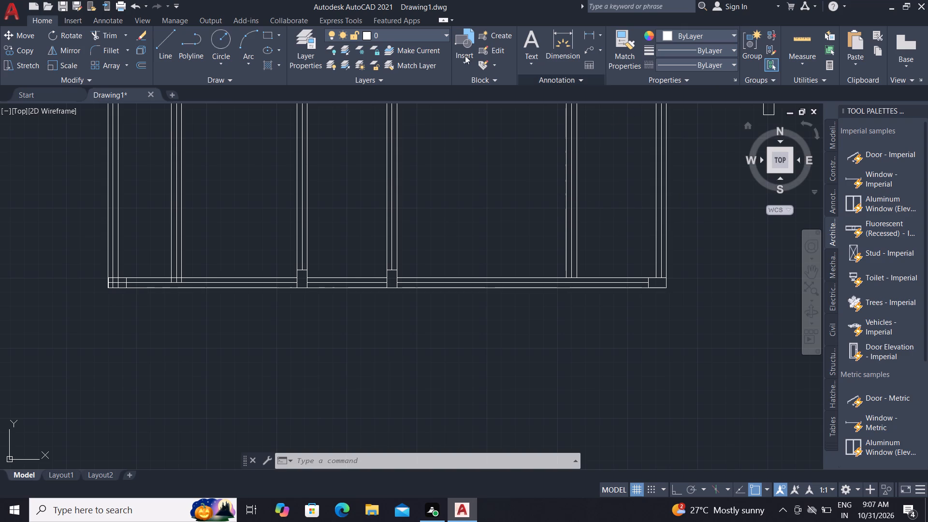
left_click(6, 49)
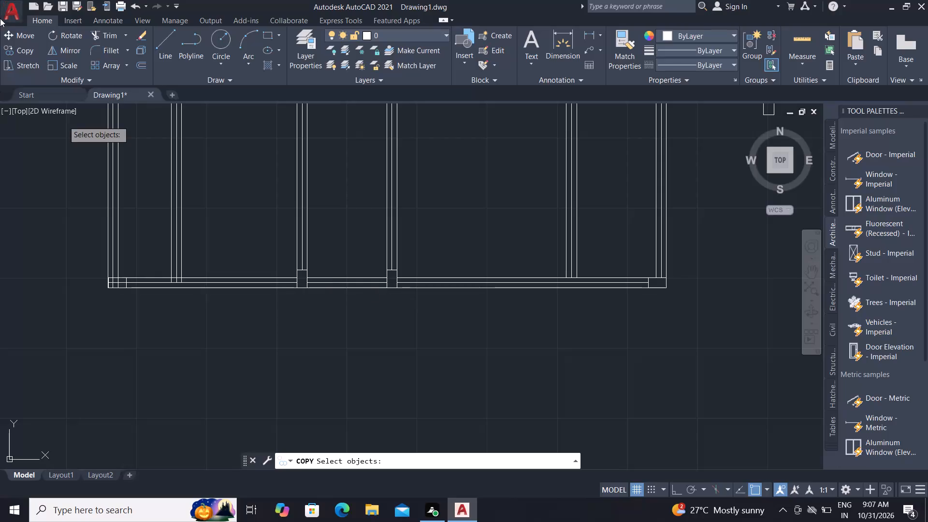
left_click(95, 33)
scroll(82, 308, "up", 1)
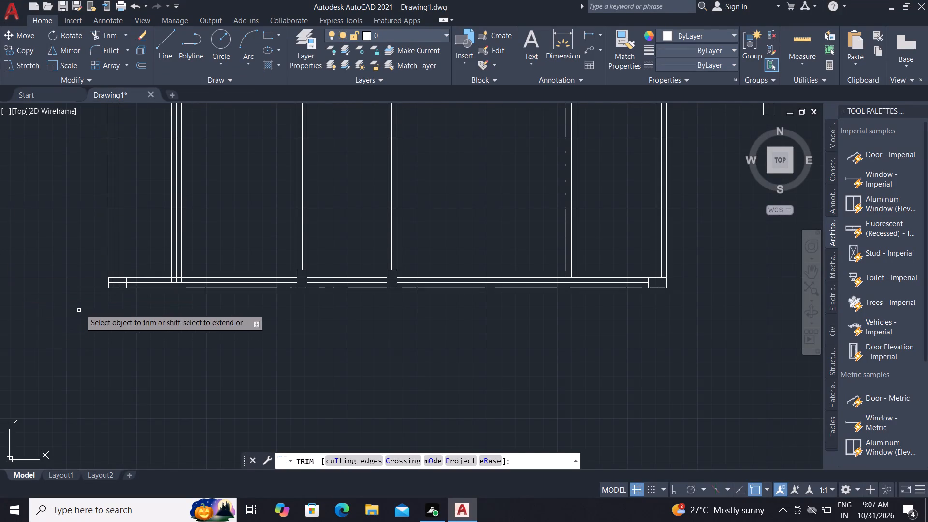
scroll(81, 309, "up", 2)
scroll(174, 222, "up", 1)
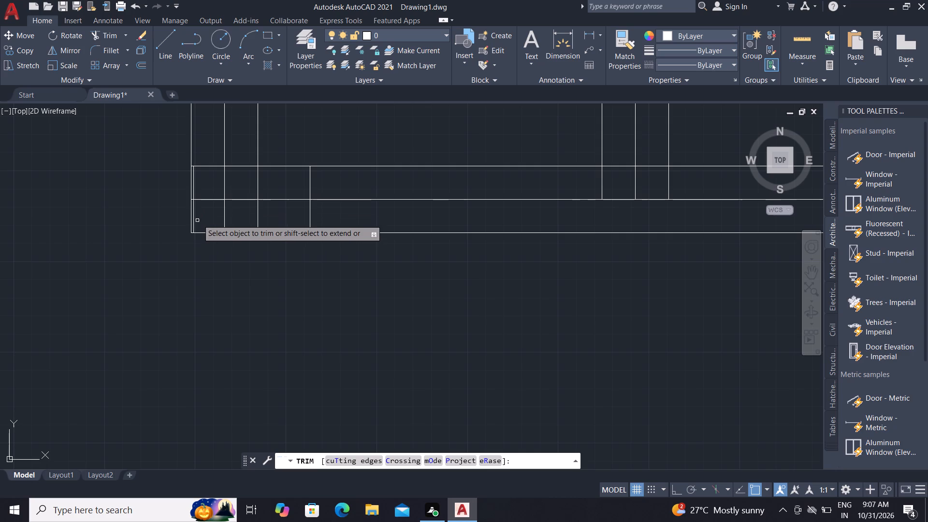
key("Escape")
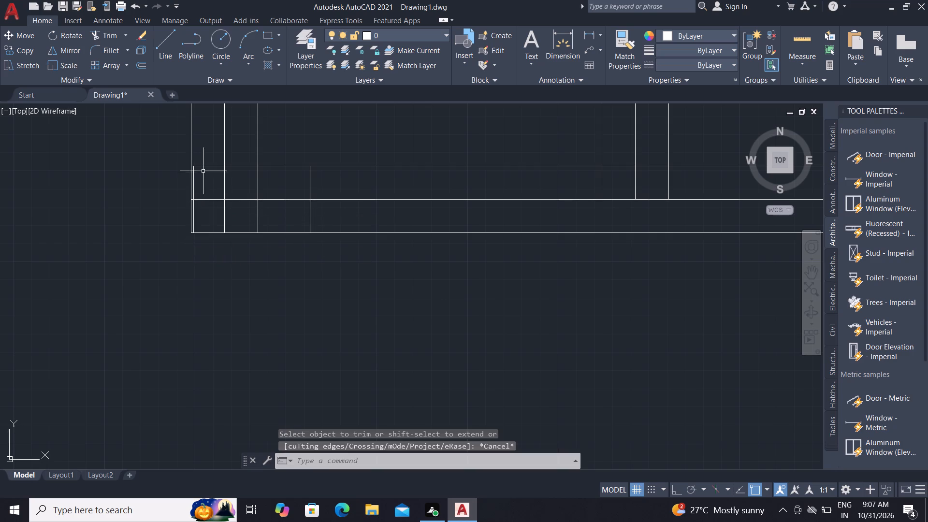
Move the rectangle at the first wall's lower corner by its upper-left corner onto the wall's outer line.
scroll(200, 165, "up", 3)
left_click(167, 184)
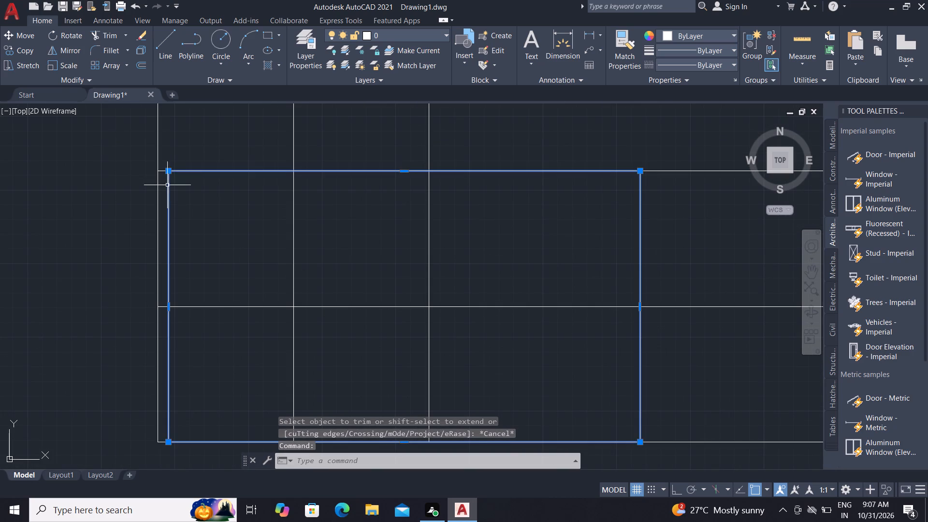
key("m")
key("space")
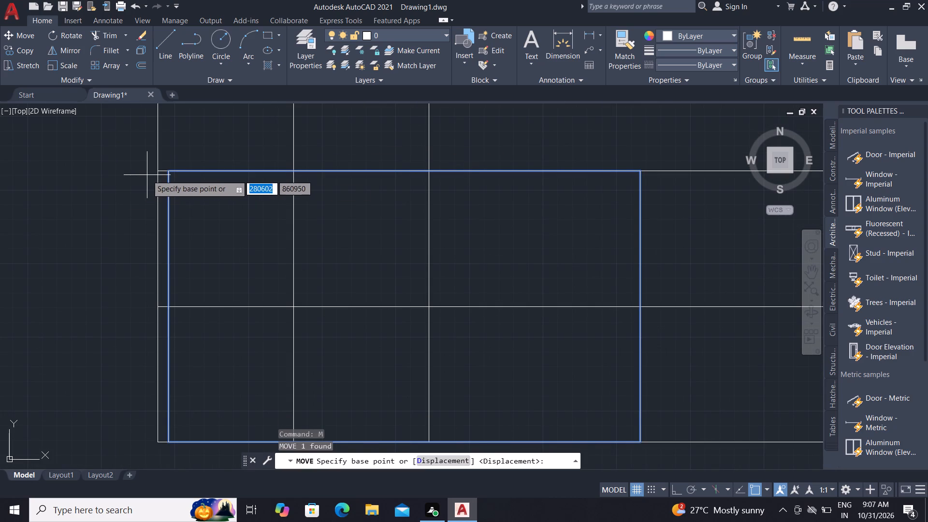
left_click(169, 172)
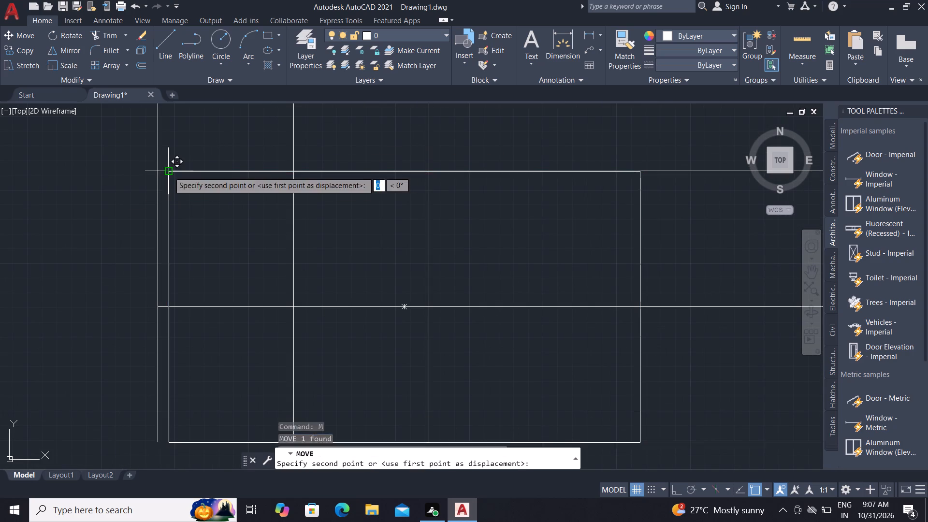
left_click(157, 172)
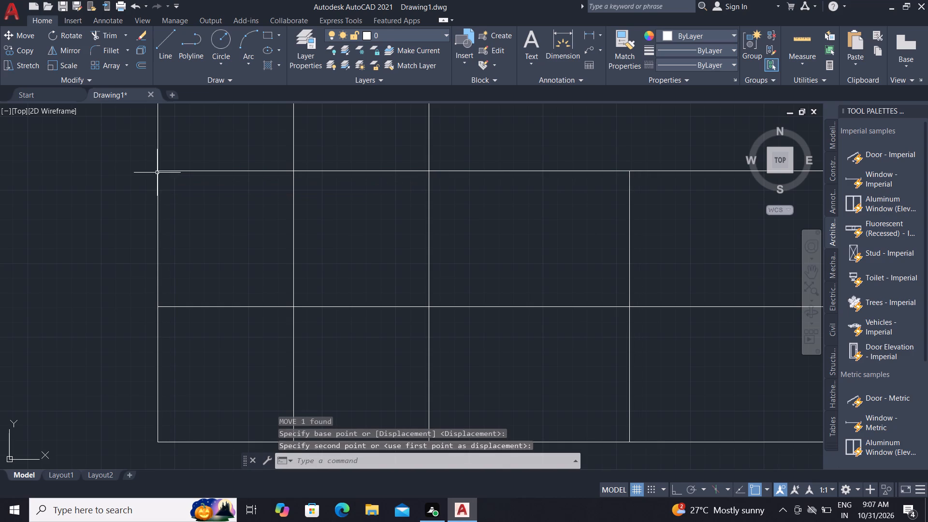
key("Escape")
key("Escape")
key("Escape")
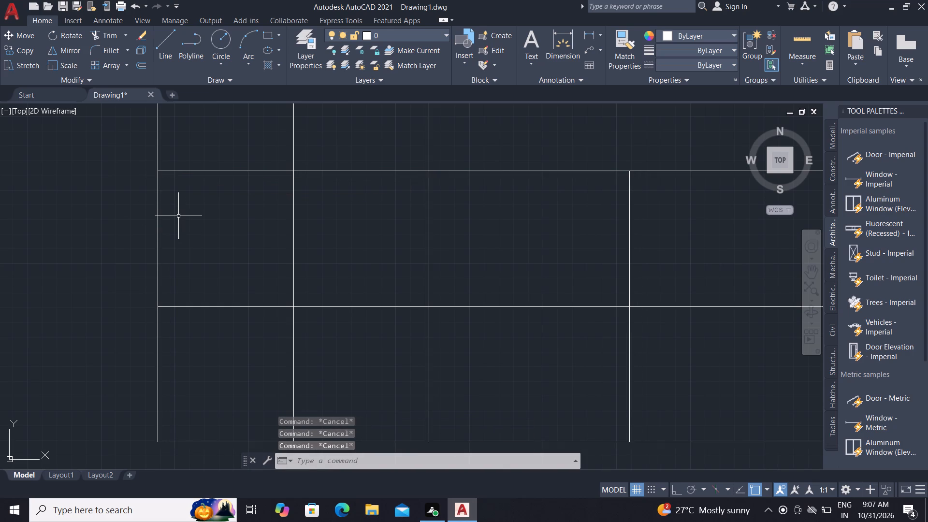
Trim the wall and centre lines running through the rectangle at the first vertical wall's lower corner.
type("TR")
key("space")
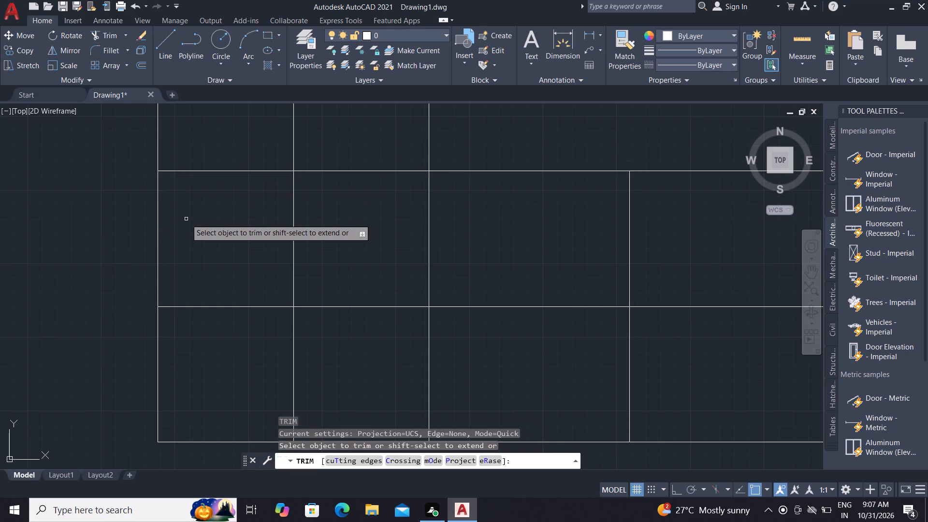
scroll(257, 228, "down", 1)
left_click(252, 225)
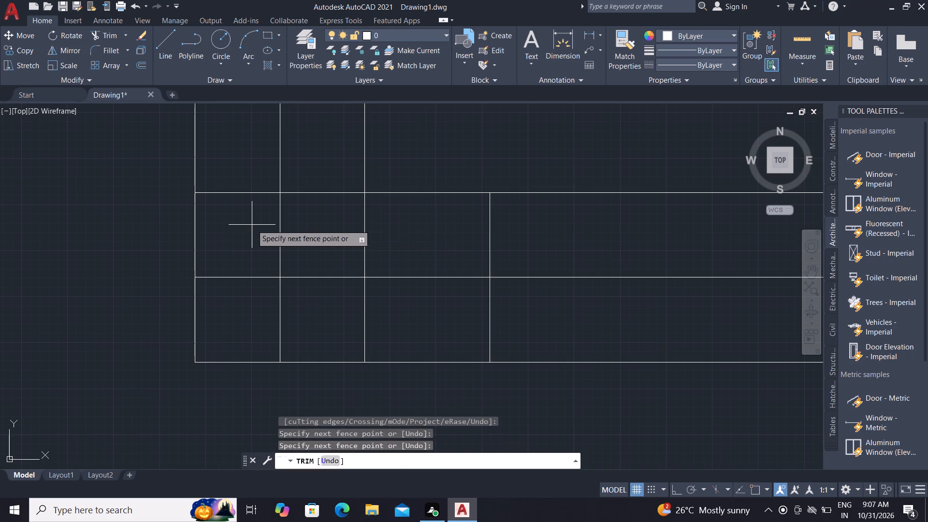
left_click(425, 253)
left_click(266, 297)
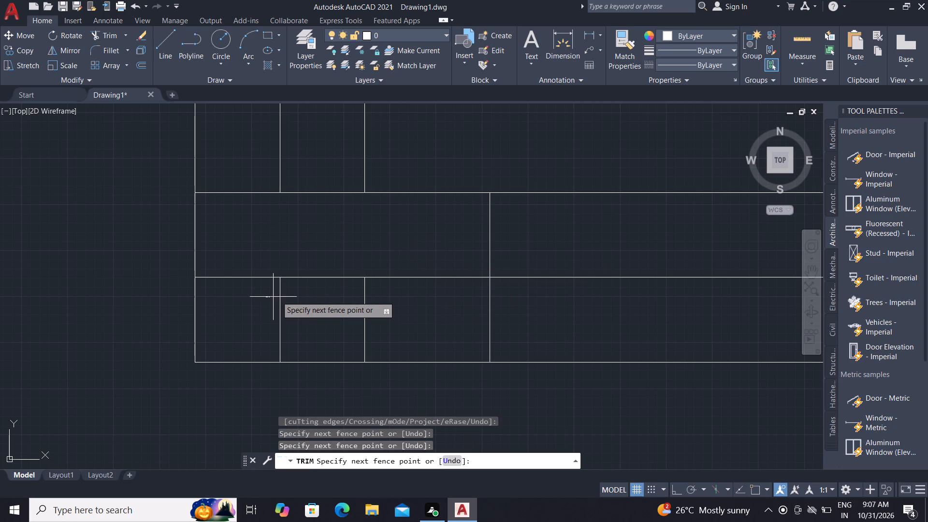
left_click(393, 297)
left_click(408, 257)
left_click(319, 294)
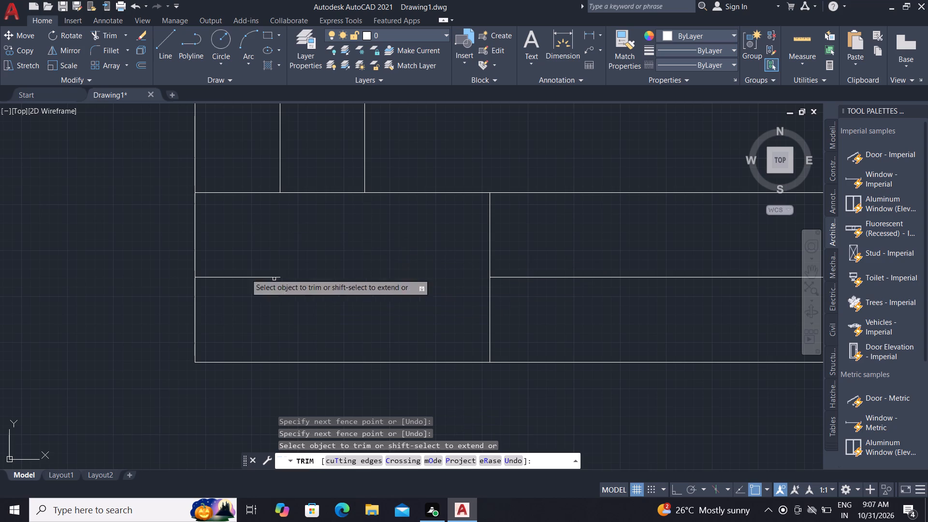
left_click(218, 255)
left_click(236, 300)
scroll(237, 292, "down", 2)
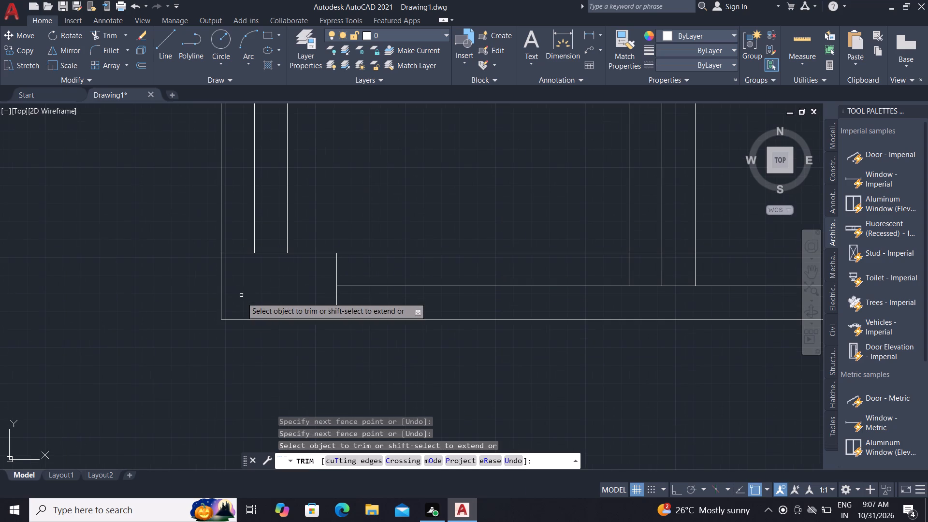
key("Escape")
key("Escape")
key("Escape")
key("Escape")
key("Escape")
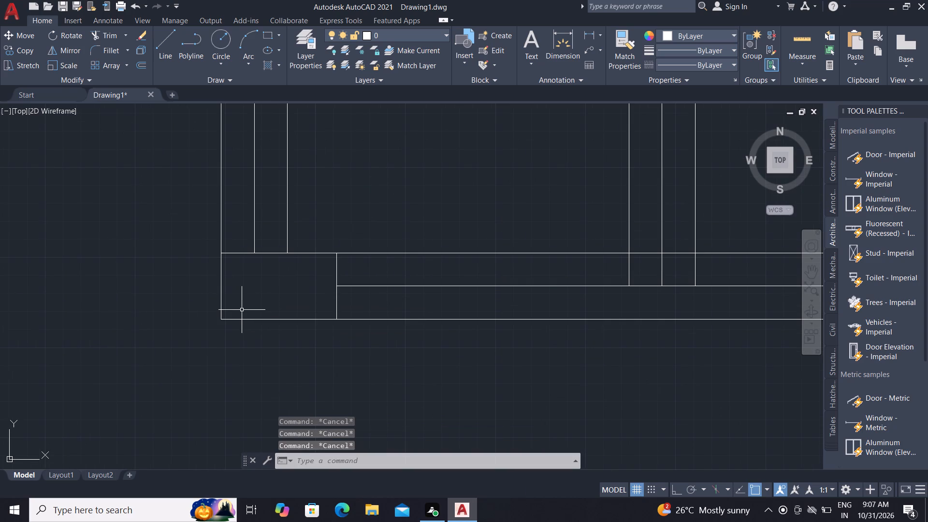
key("Escape")
key("Escape")
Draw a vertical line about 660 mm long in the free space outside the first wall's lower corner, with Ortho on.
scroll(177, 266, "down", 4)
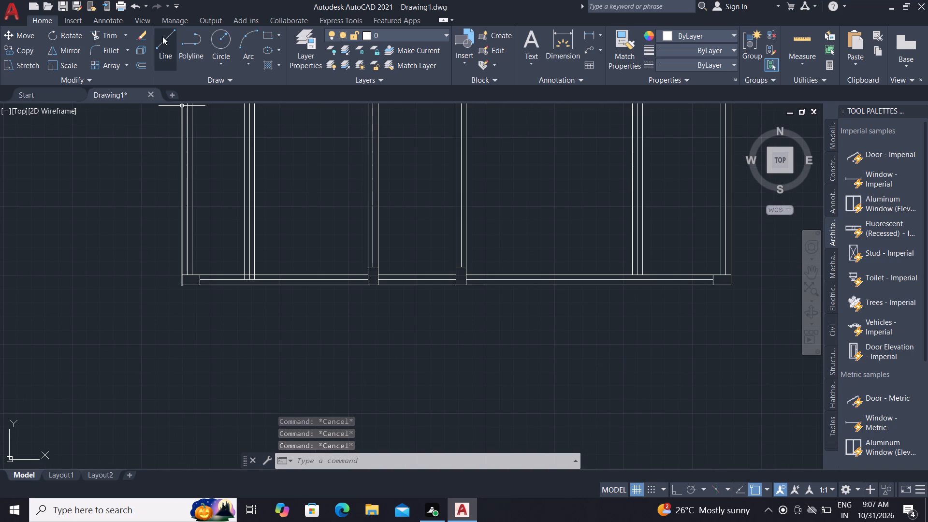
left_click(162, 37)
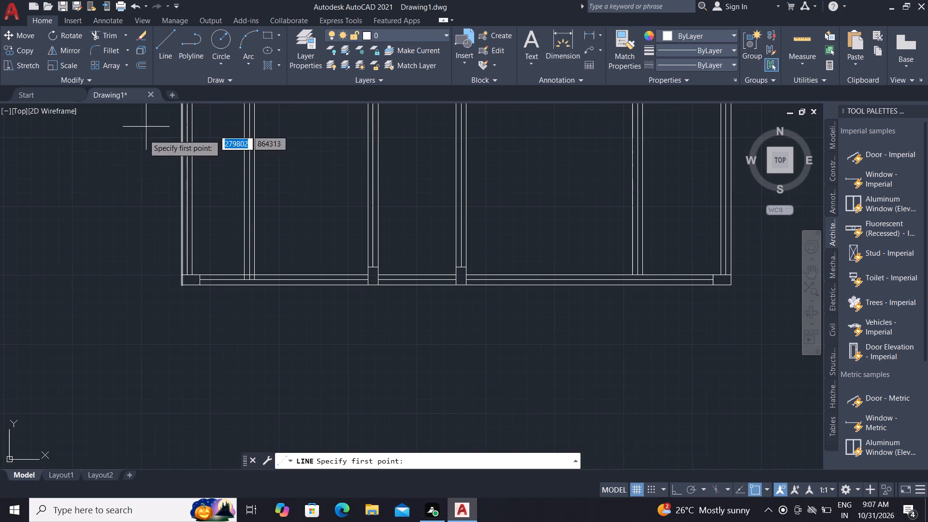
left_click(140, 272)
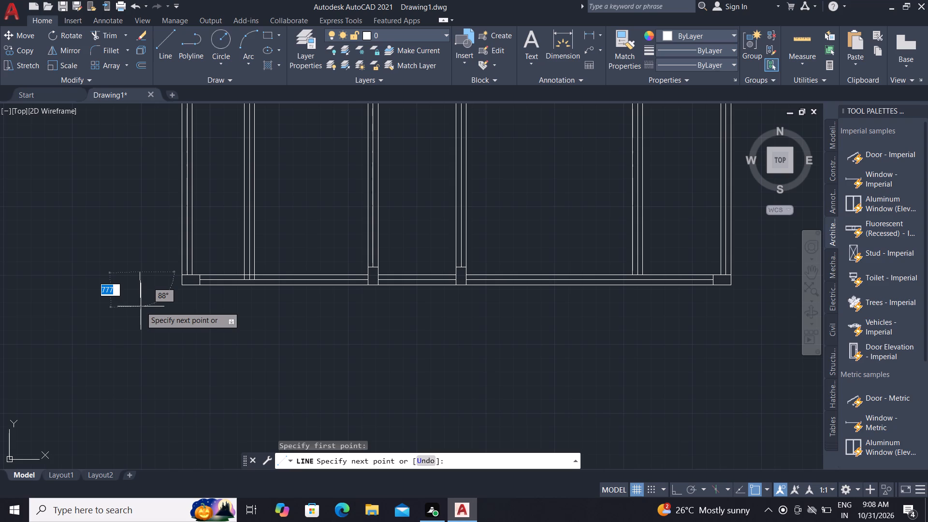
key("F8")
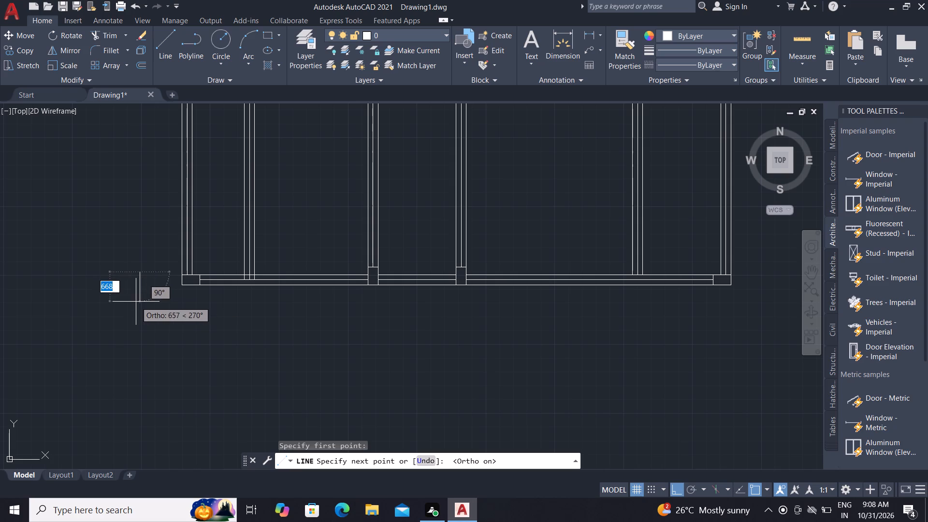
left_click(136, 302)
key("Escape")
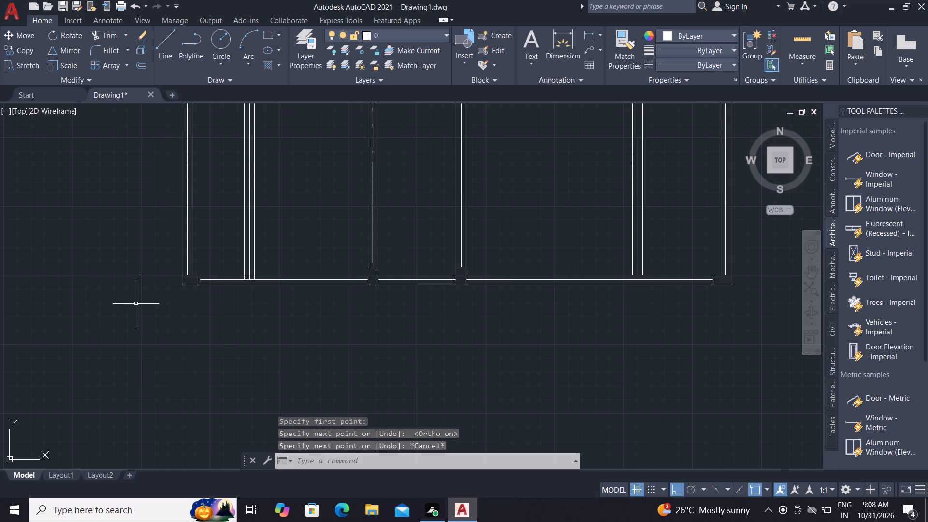
Offset the first vertical wall's outer line 400 mm outward, away from the plan.
scroll(193, 261, "up", 1)
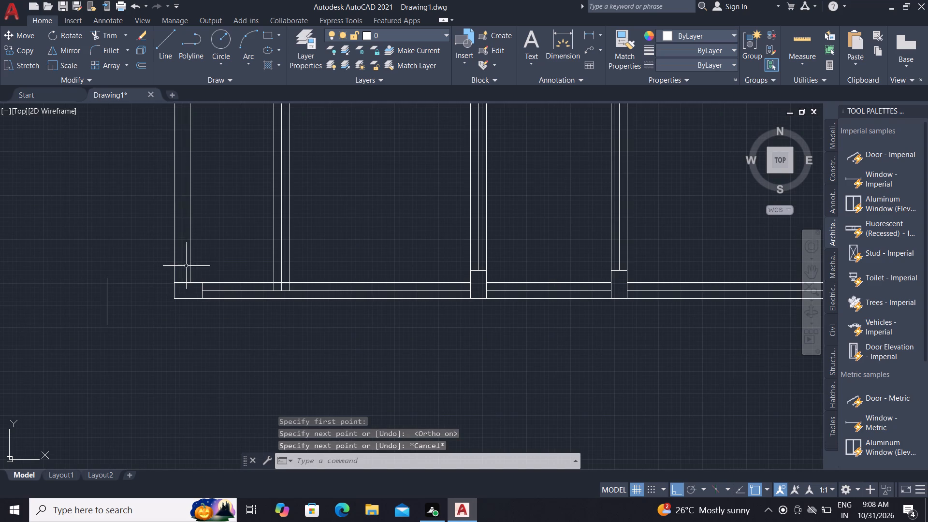
key("0")
key("BackSpace")
type("O")
key("space")
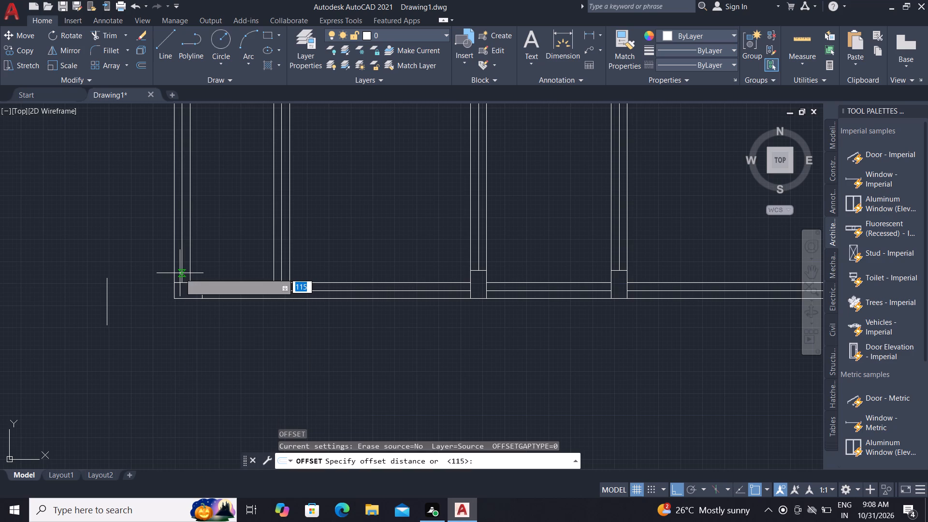
key("4")
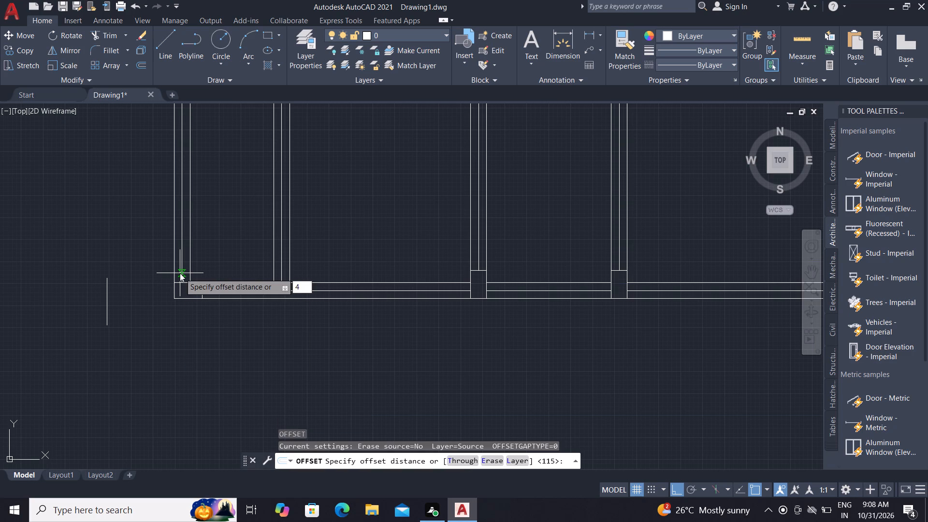
type("00")
key("space")
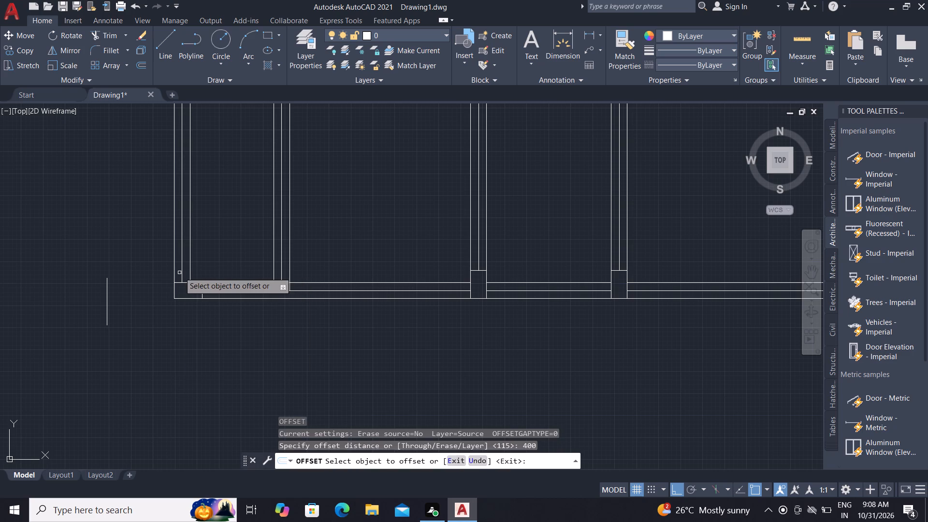
left_click(174, 275)
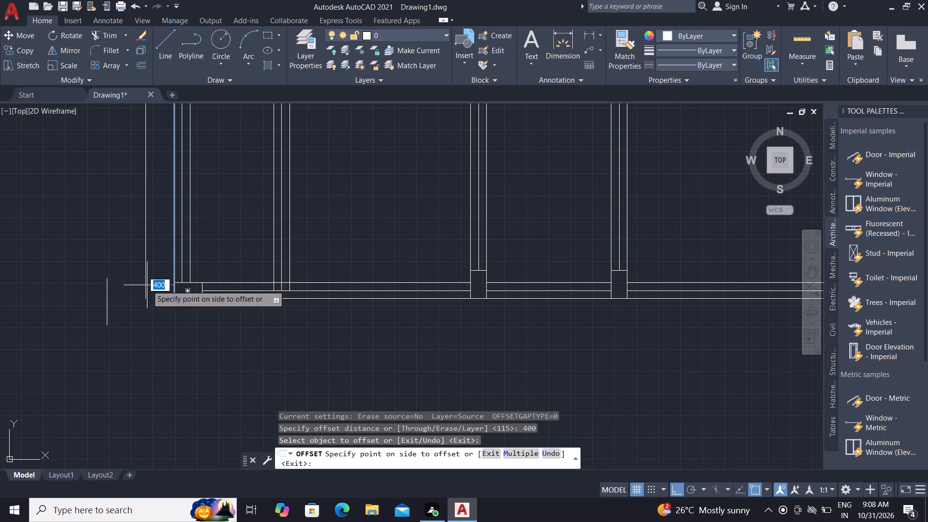
left_click(147, 285)
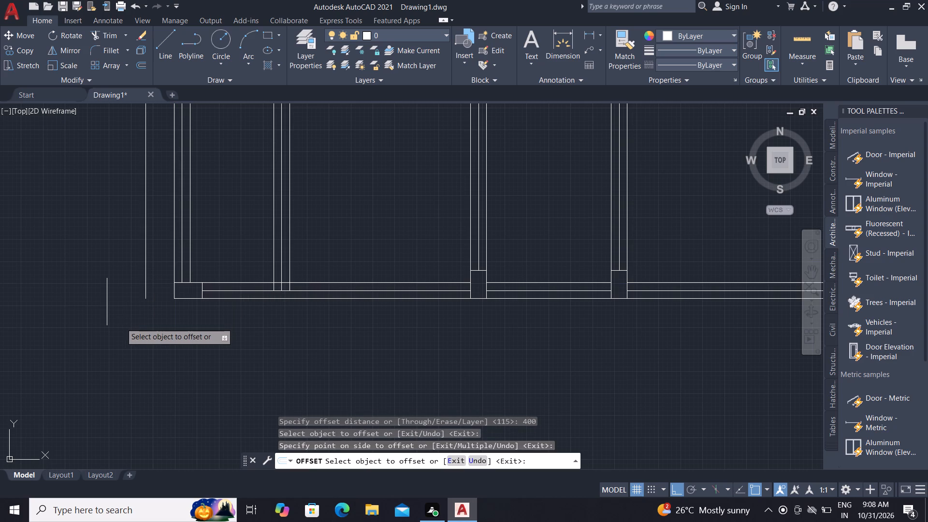
key("Escape")
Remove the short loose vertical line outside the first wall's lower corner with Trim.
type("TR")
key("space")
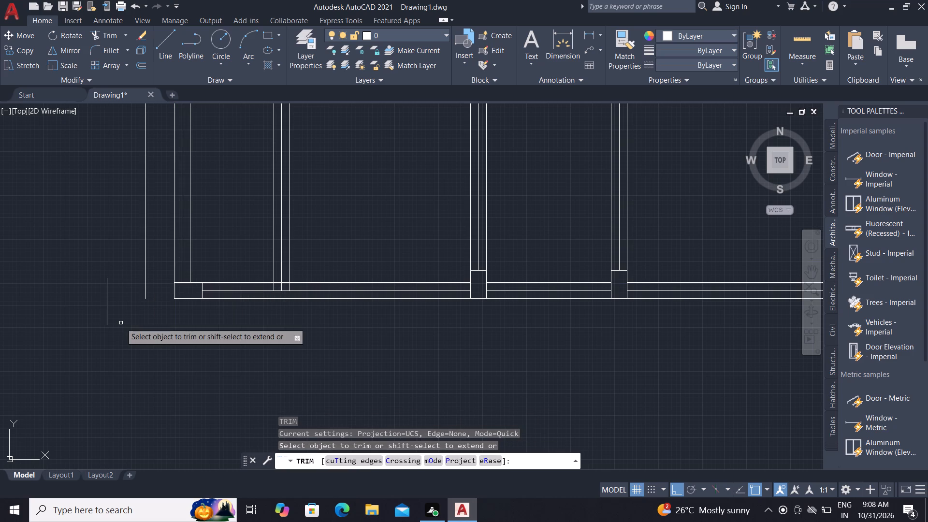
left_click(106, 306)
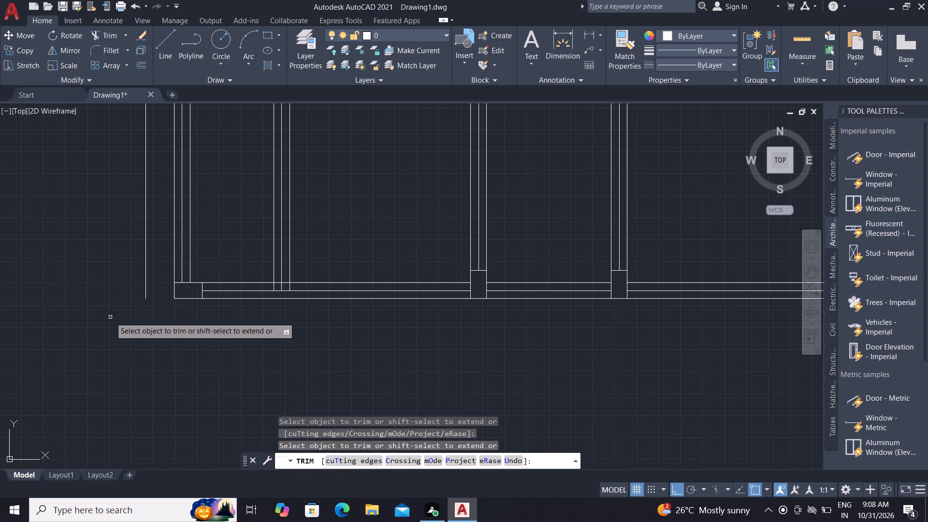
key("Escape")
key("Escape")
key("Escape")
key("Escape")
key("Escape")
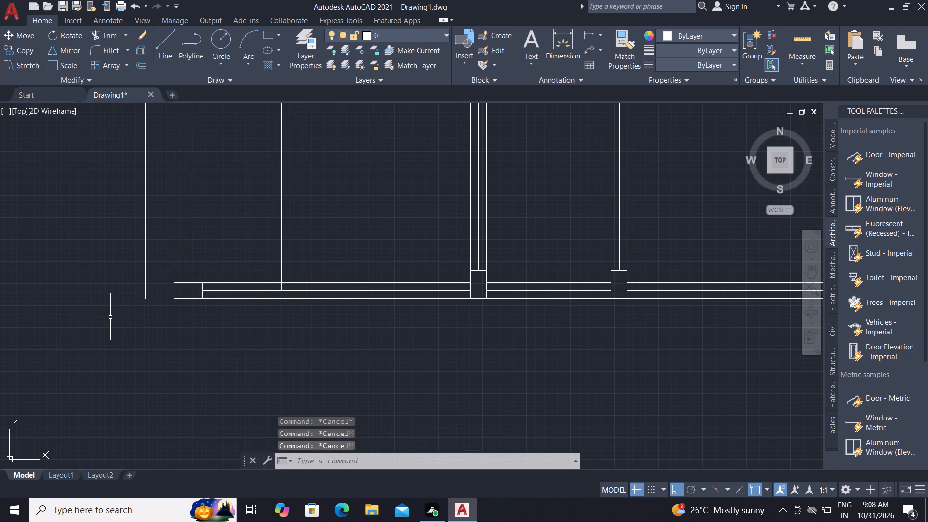
Extend the bottom wall's upper, centre and lower lines to the offset line outside the first wall.
type("EX")
key("space")
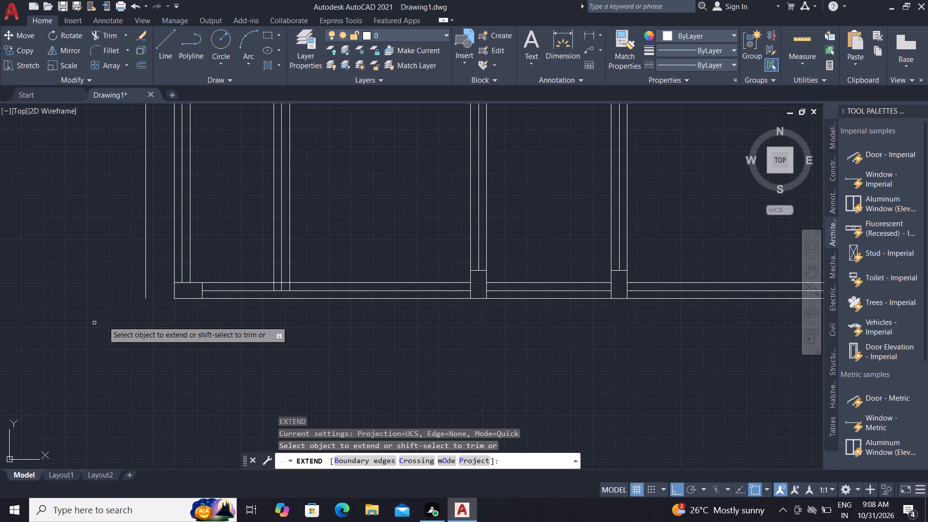
left_click(212, 282)
left_click(216, 291)
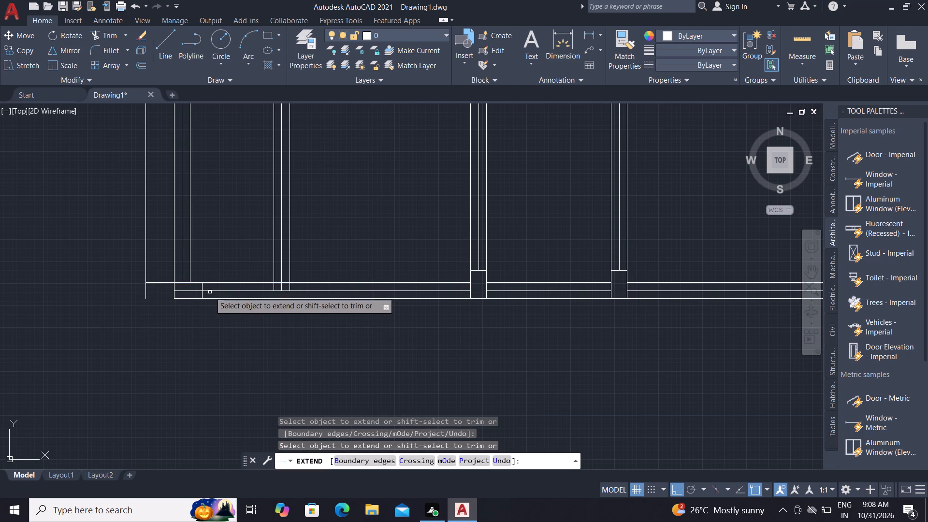
left_click(206, 290)
left_click(207, 300)
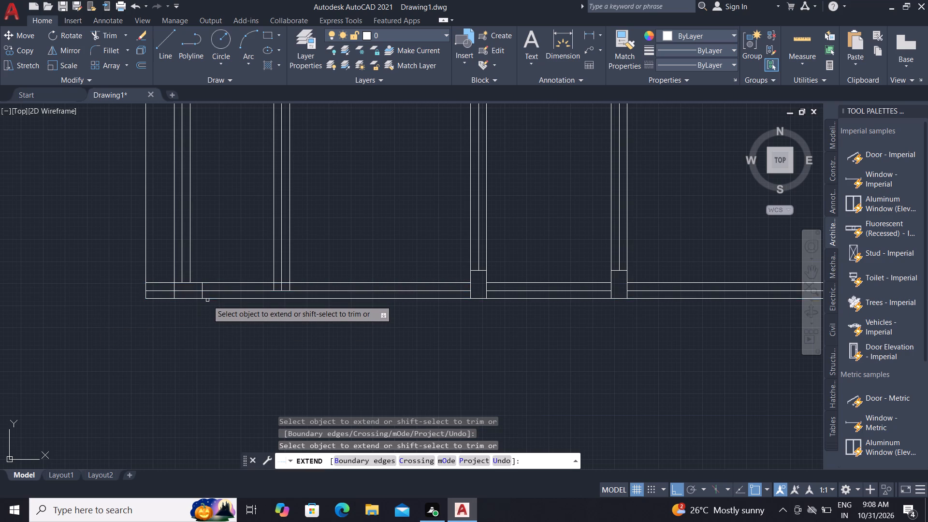
key("Escape")
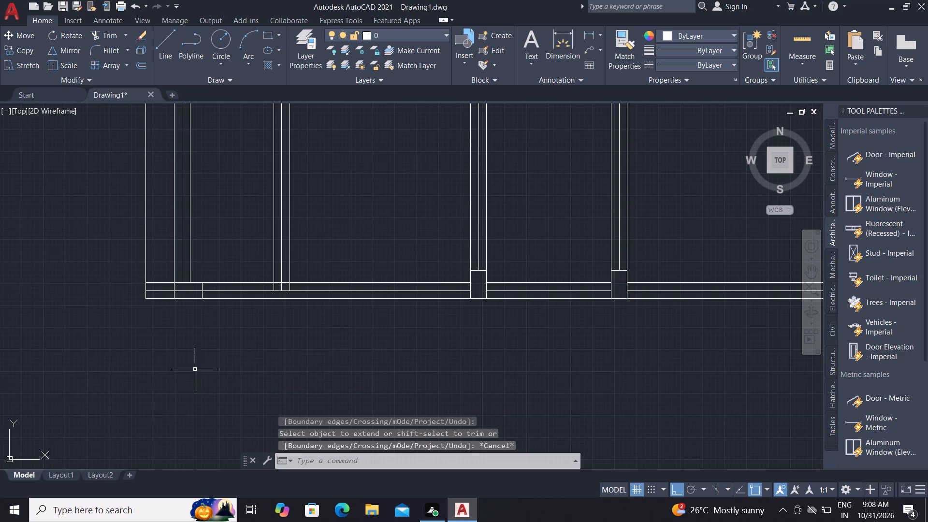
Trim the outer offset line above the bottom wall and the bottom wall's centre line through the extension and first corner column.
type("TR")
key("space")
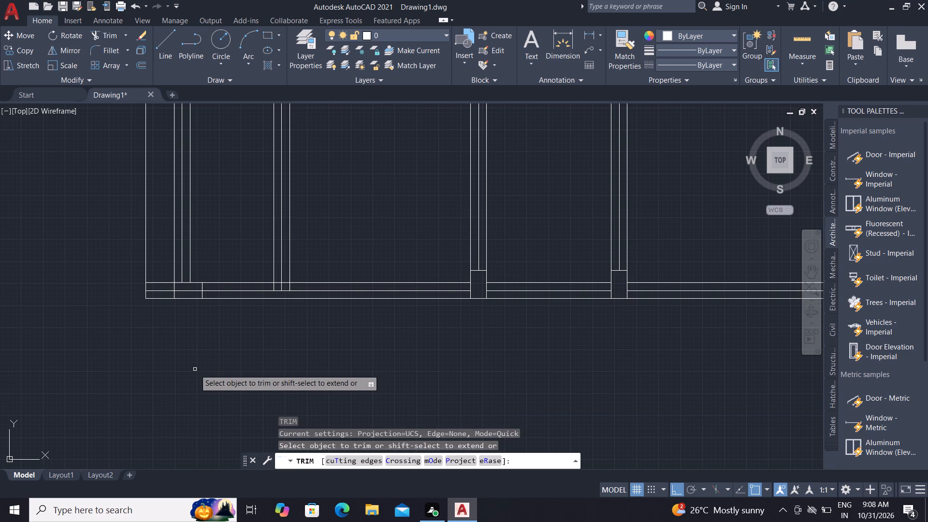
scroll(177, 359, "down", 1)
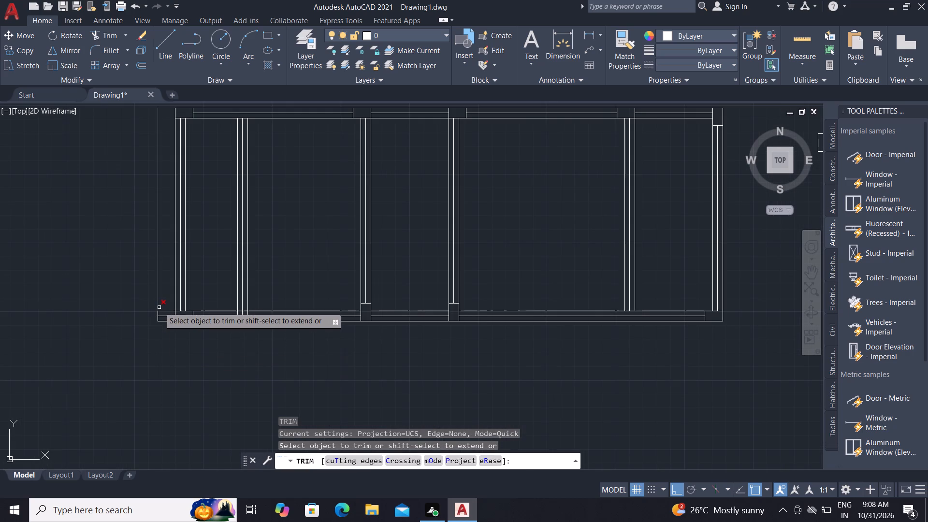
left_click(159, 307)
scroll(163, 319, "up", 2)
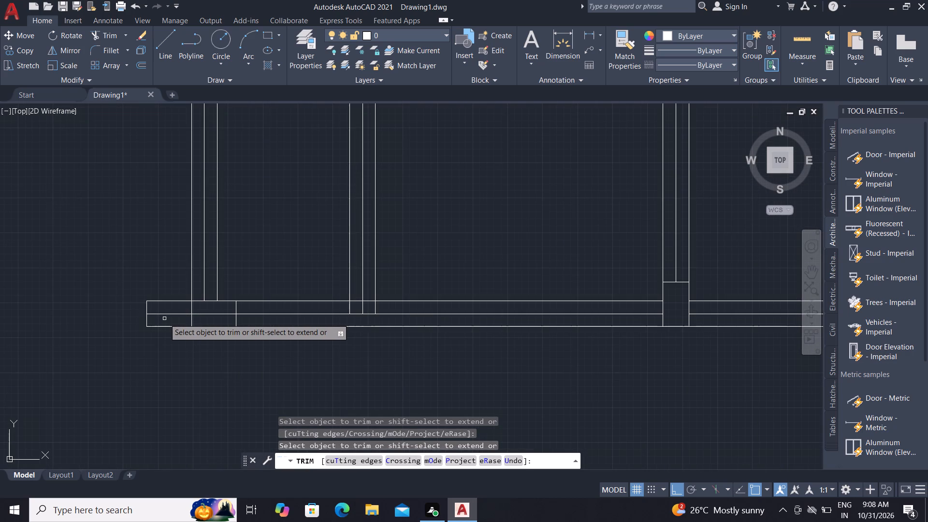
left_click(166, 314)
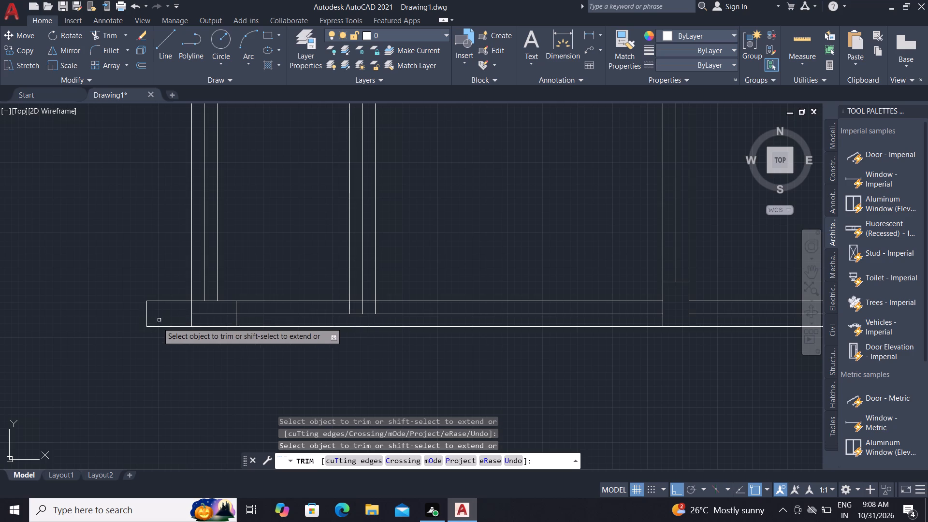
left_click(206, 315)
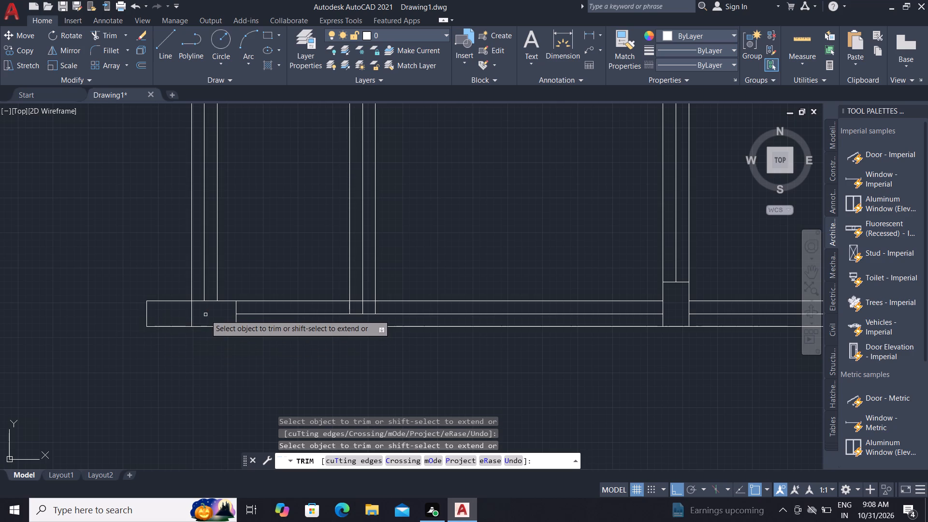
key("Escape")
key("Escape")
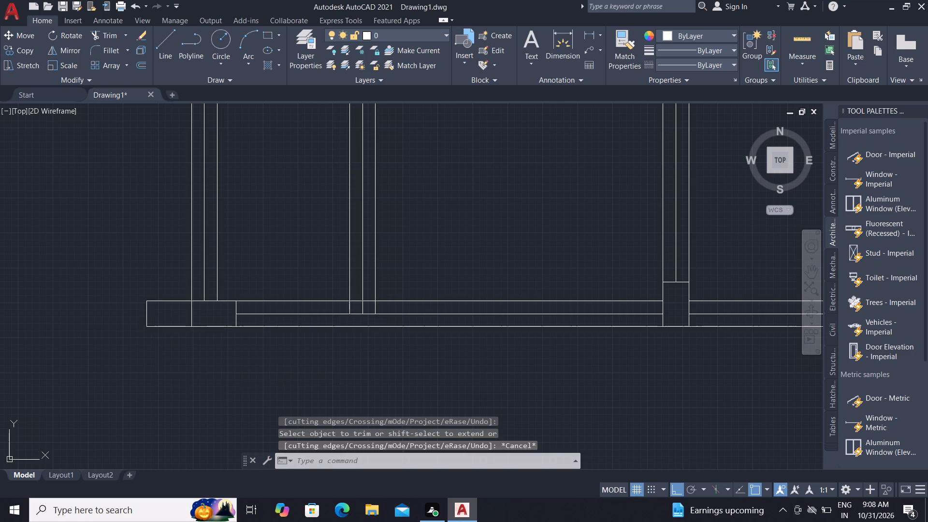
key("Escape")
key("Escape")
key("Escape")
key("Escape")
Draw a 400 mm horizontal centre line from the first corner column's outer edge to the end of the bottom wall extension.
type("L")
key("space")
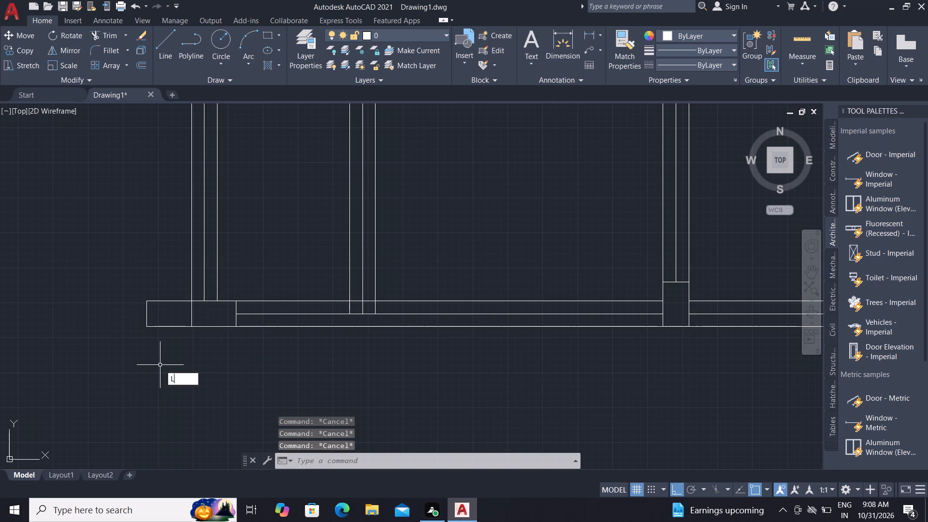
left_click(189, 314)
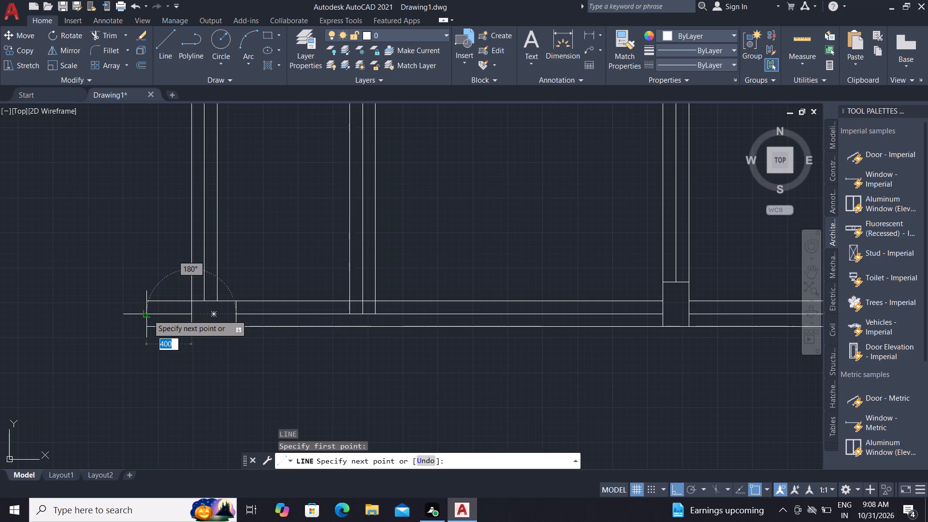
left_click(147, 314)
key("Escape")
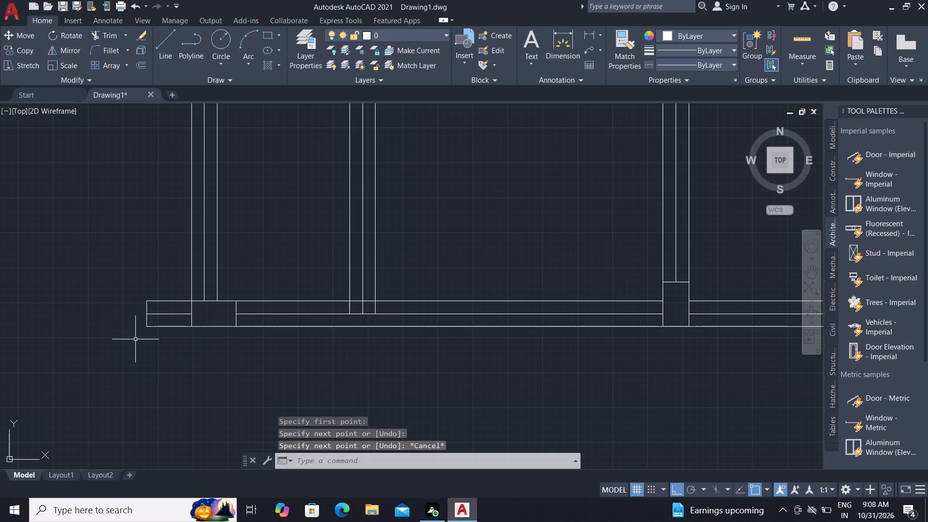
Copy the column at the top of the fourth vertical wall onto the bottom wall between the fourth and fifth vertical walls, with Ortho off.
scroll(139, 382, "down", 2)
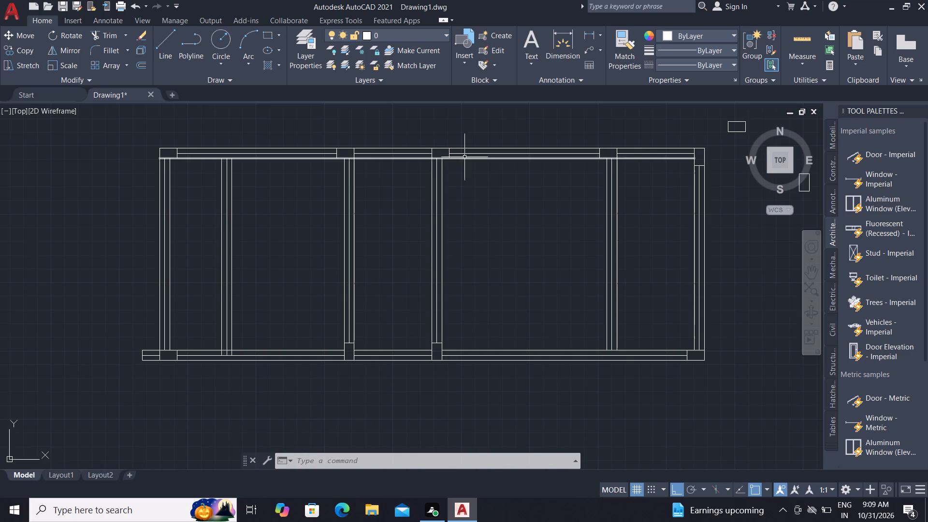
scroll(436, 148, "up", 2)
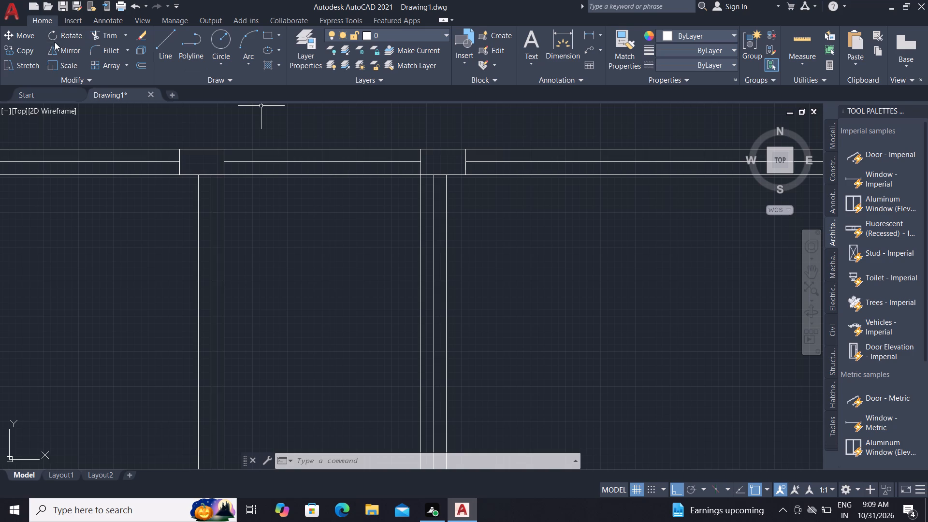
left_click(24, 46)
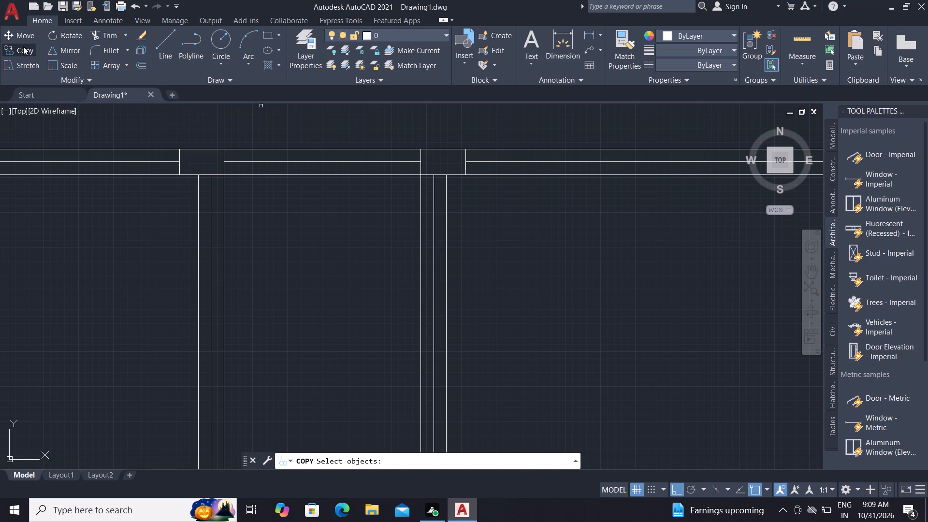
left_click(434, 149)
right_click(434, 145)
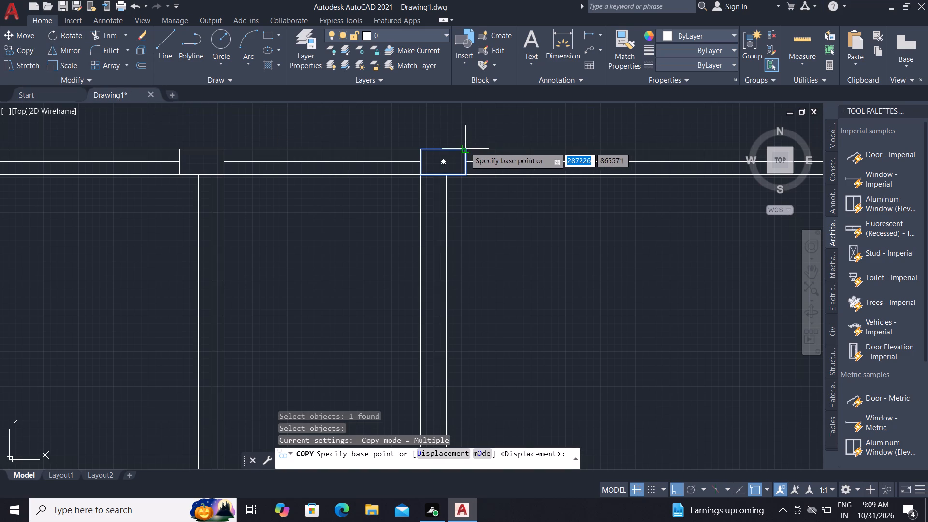
left_click(465, 147)
scroll(451, 130, "down", 1)
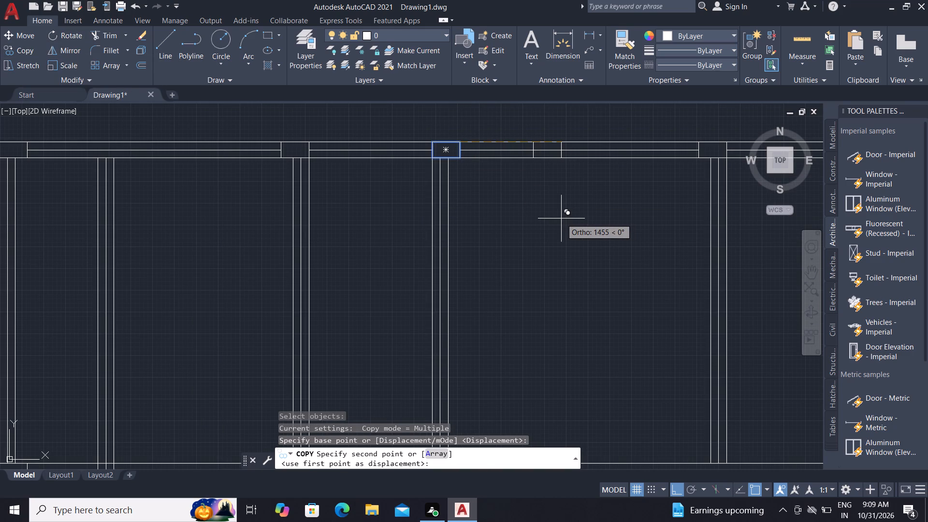
key("F8")
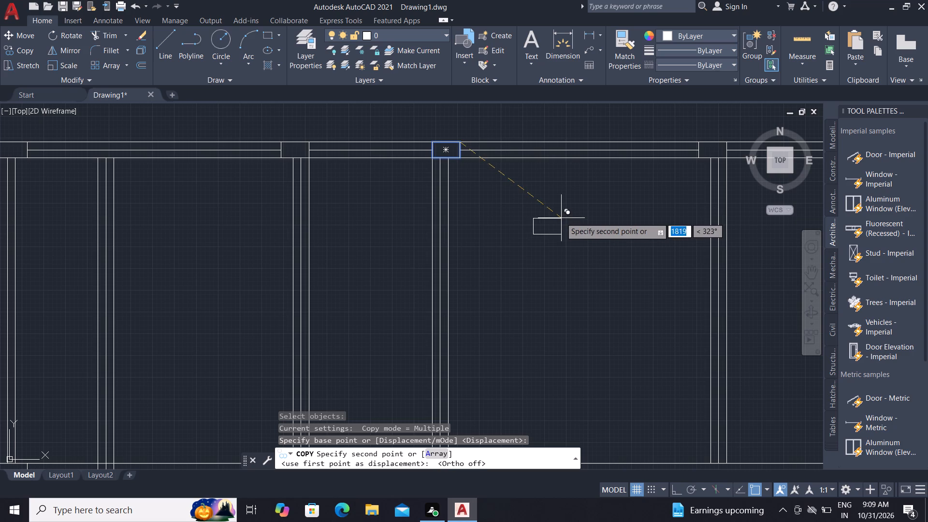
scroll(464, 110, "down", 2)
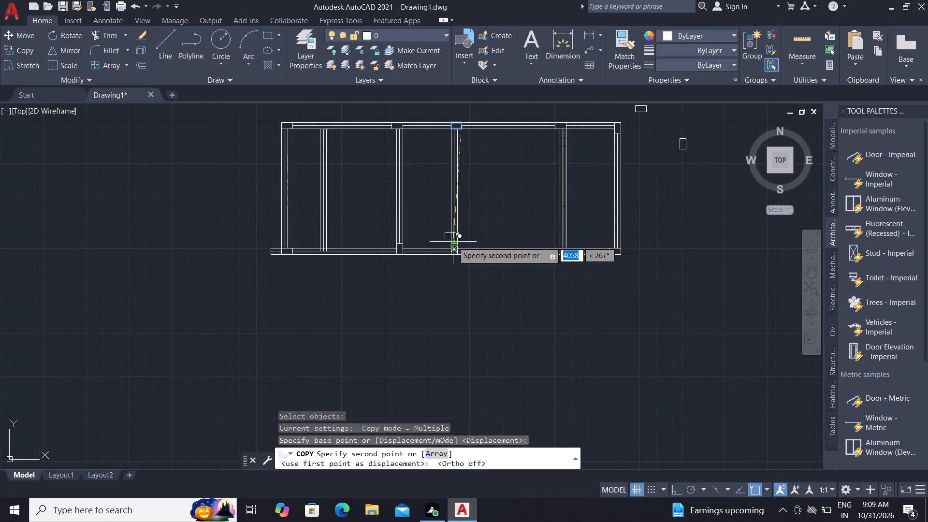
scroll(453, 242, "up", 2)
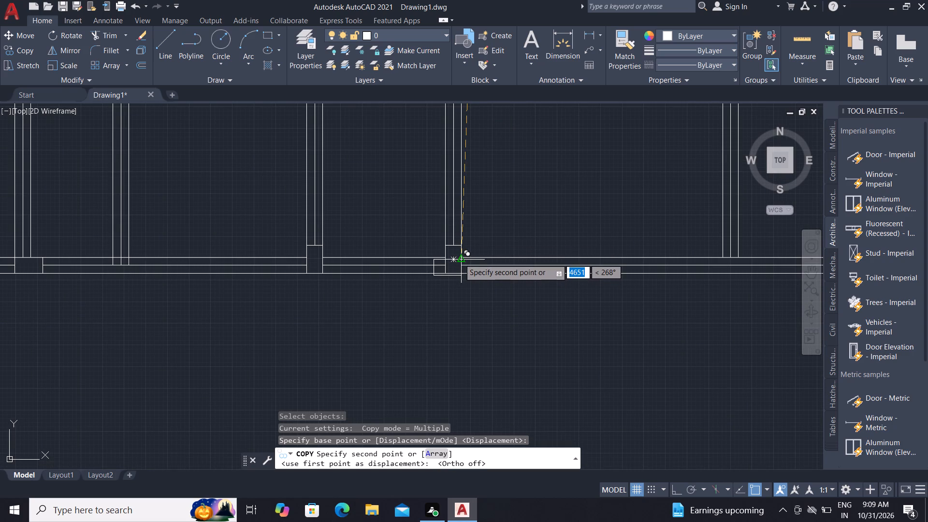
scroll(459, 258, "up", 3)
scroll(455, 254, "down", 3)
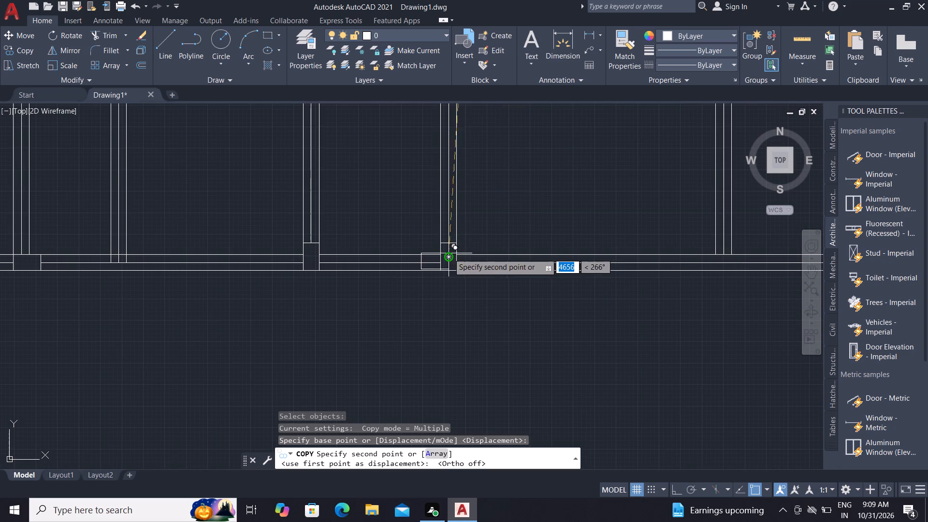
scroll(616, 255, "up", 1)
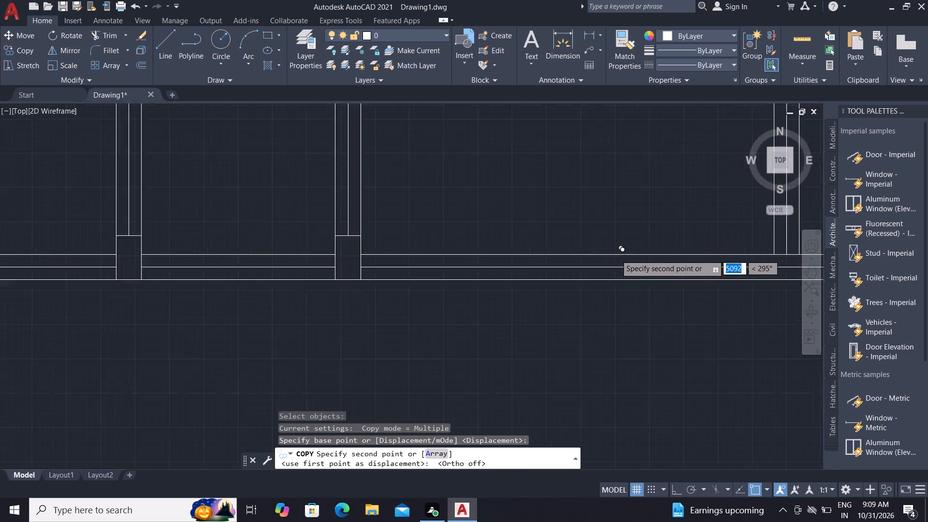
scroll(616, 255, "up", 2)
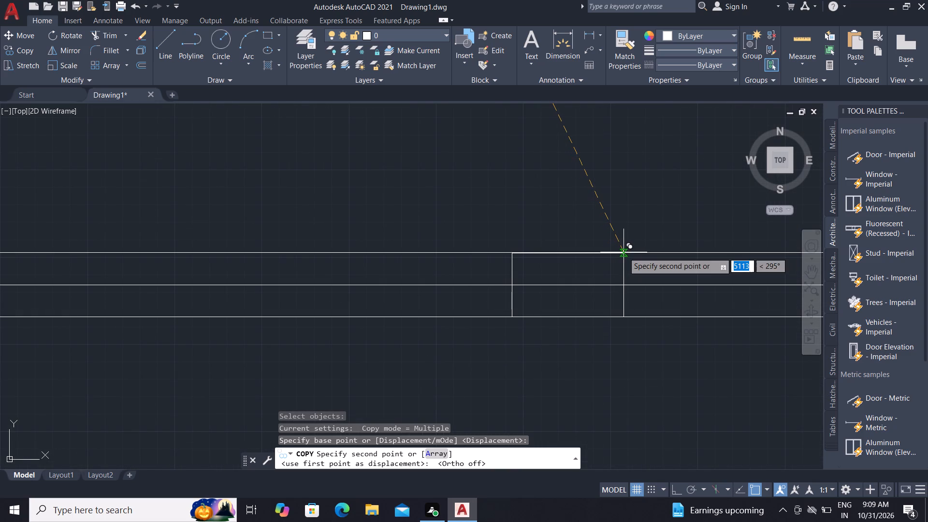
scroll(623, 252, "up", 3)
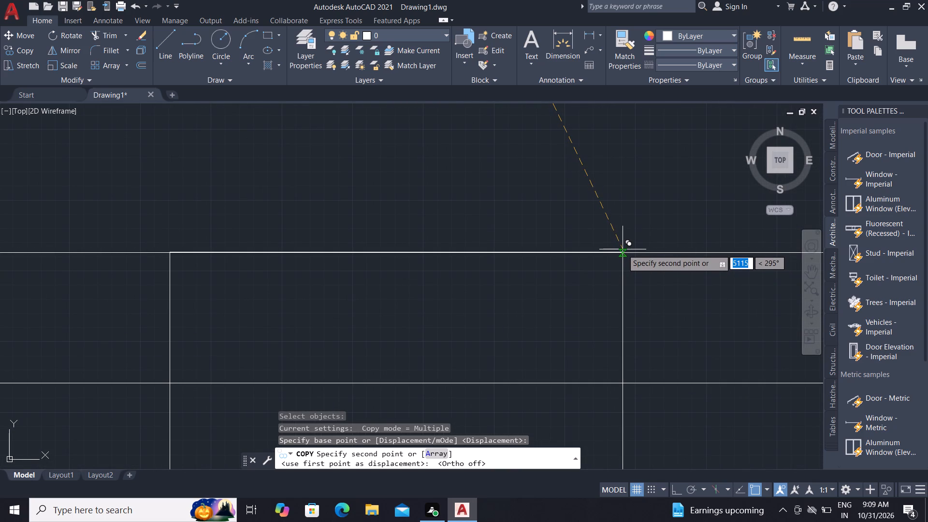
left_click(623, 249)
key("Escape")
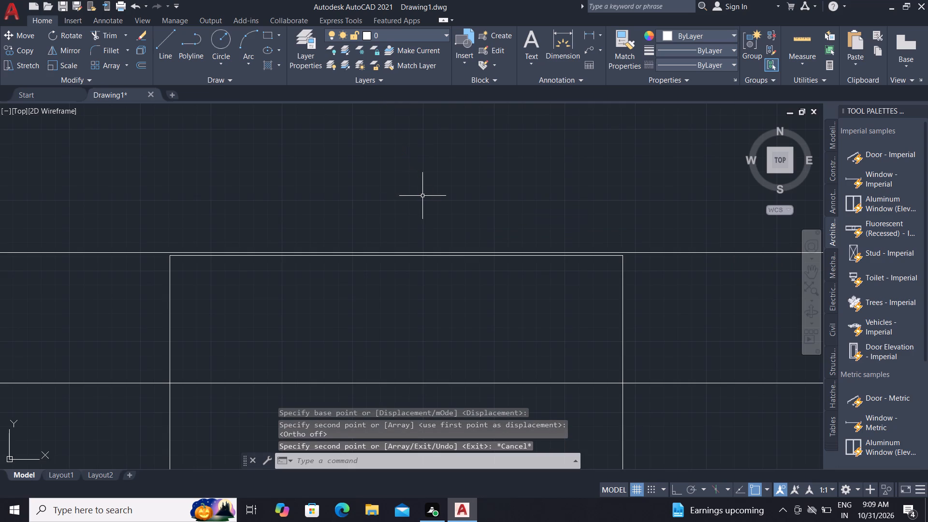
Move the copied column about 293 mm along the bottom wall toward the fifth vertical wall, snapping its upper corner to the wall's upper line.
scroll(419, 199, "down", 3)
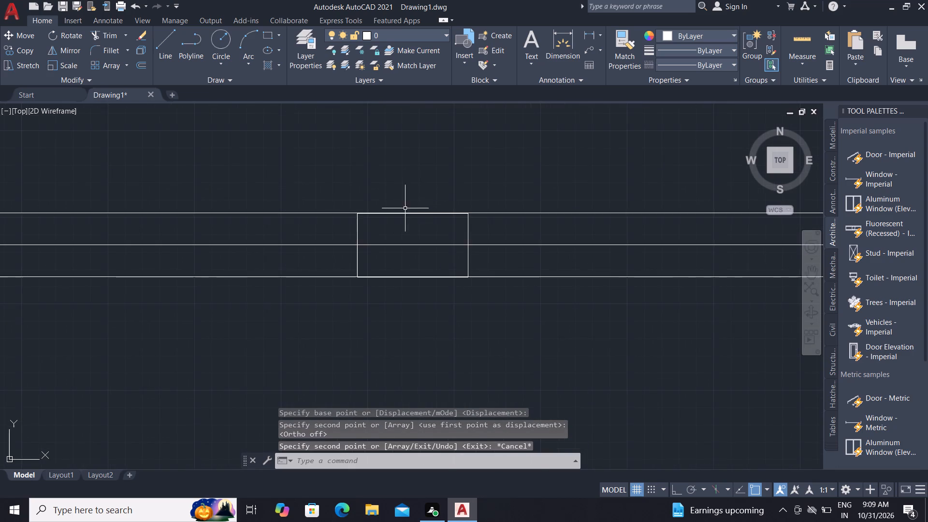
scroll(405, 208, "down", 2)
scroll(422, 230, "up", 1)
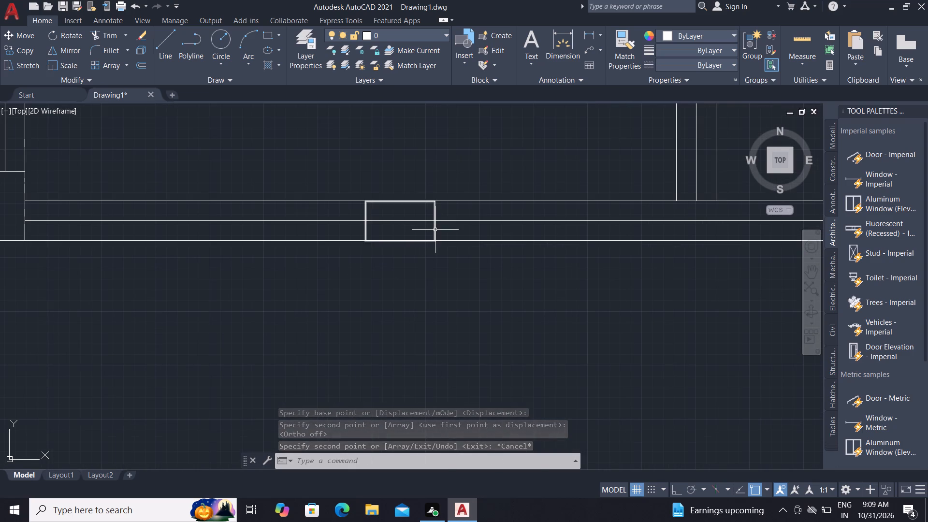
left_click(435, 230)
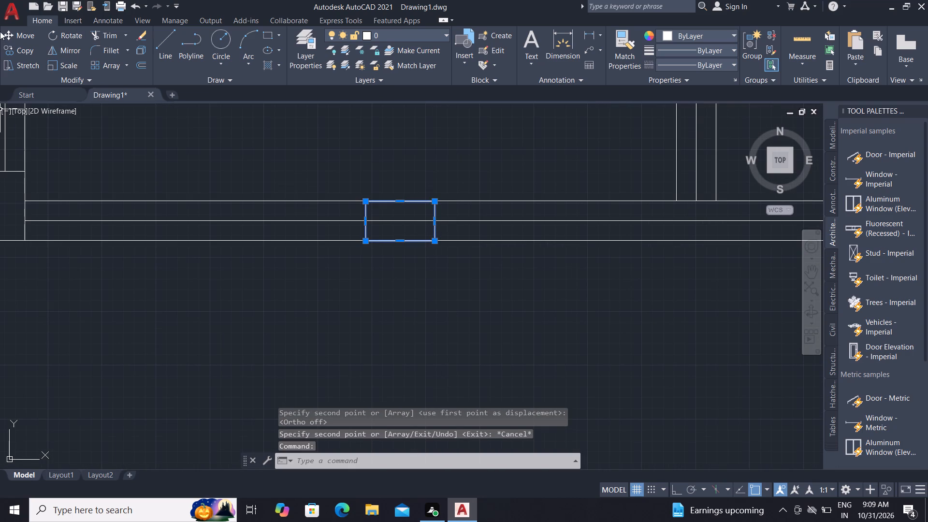
left_click(6, 30)
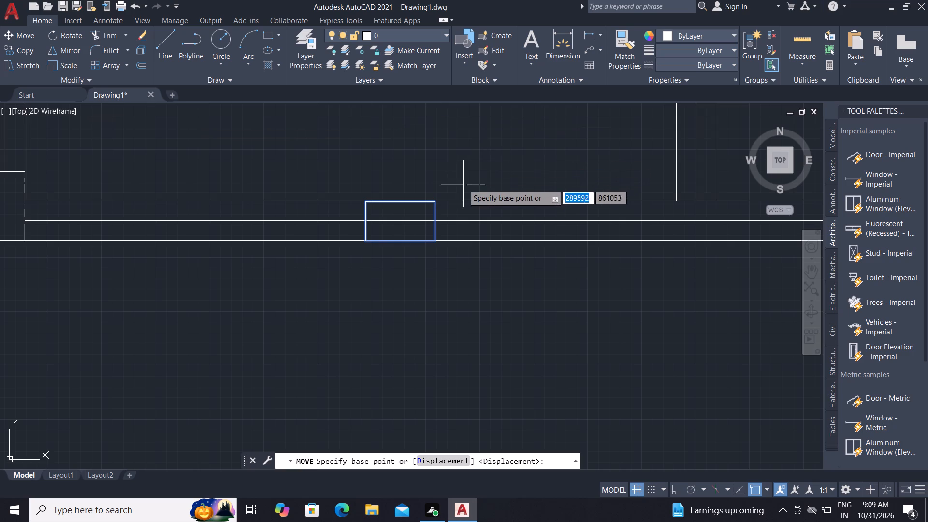
scroll(441, 203, "up", 5)
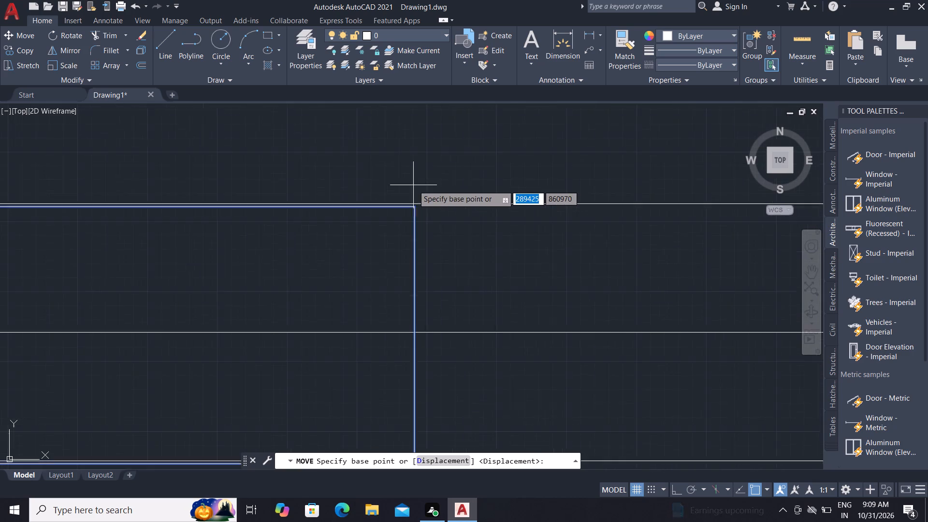
scroll(413, 185, "up", 1)
left_click(411, 240)
scroll(403, 212, "down", 4)
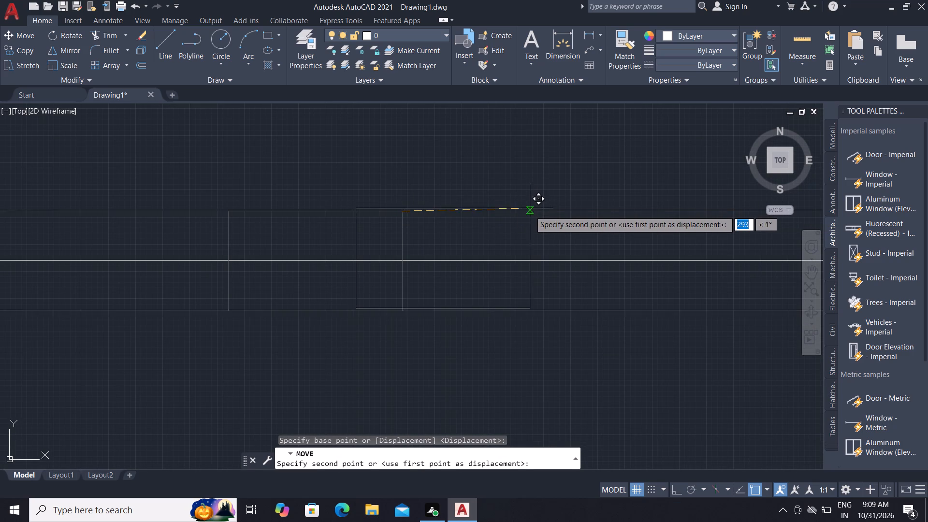
left_click(530, 211)
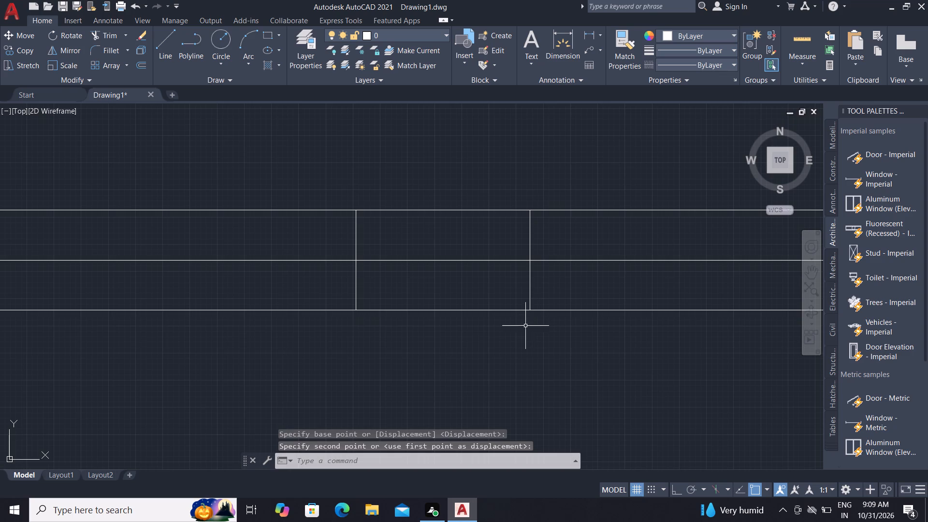
Trim the bottom wall's centre line inside the moved column between the fourth and fifth vertical walls.
scroll(526, 325, "up", 3)
scroll(496, 273, "down", 4)
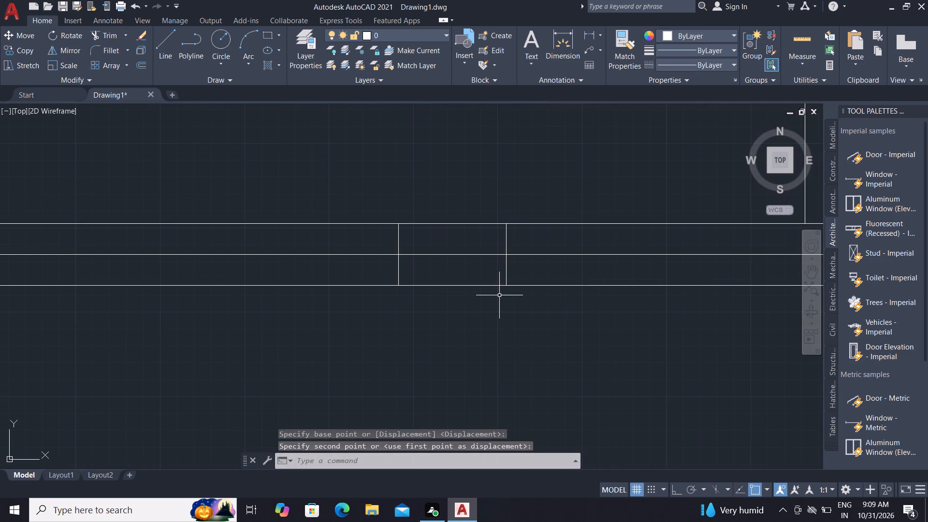
scroll(499, 295, "down", 2)
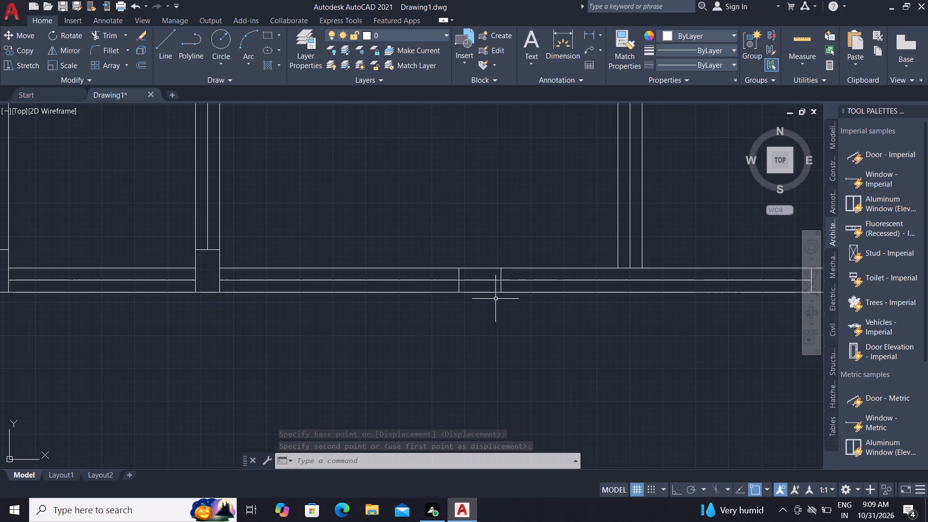
key("Escape")
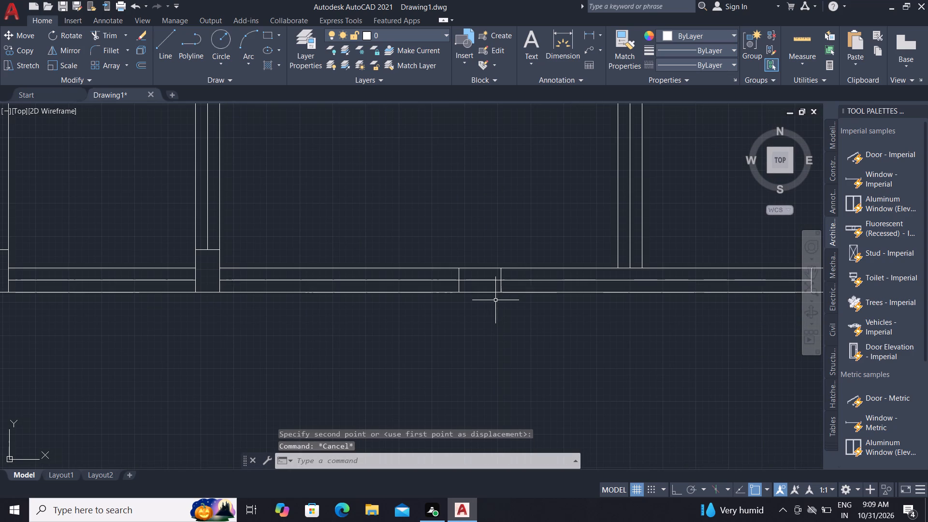
type("TR")
key("space")
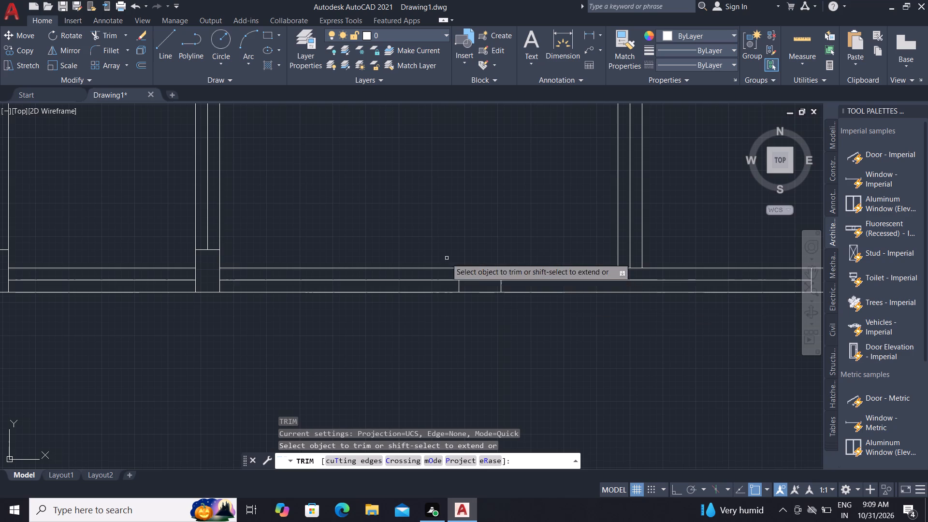
left_click(470, 280)
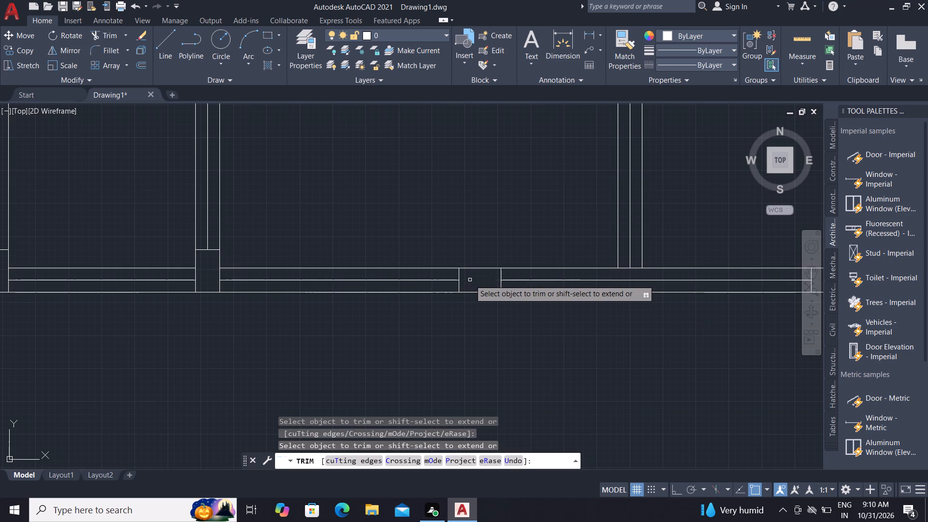
scroll(559, 381, "down", 3)
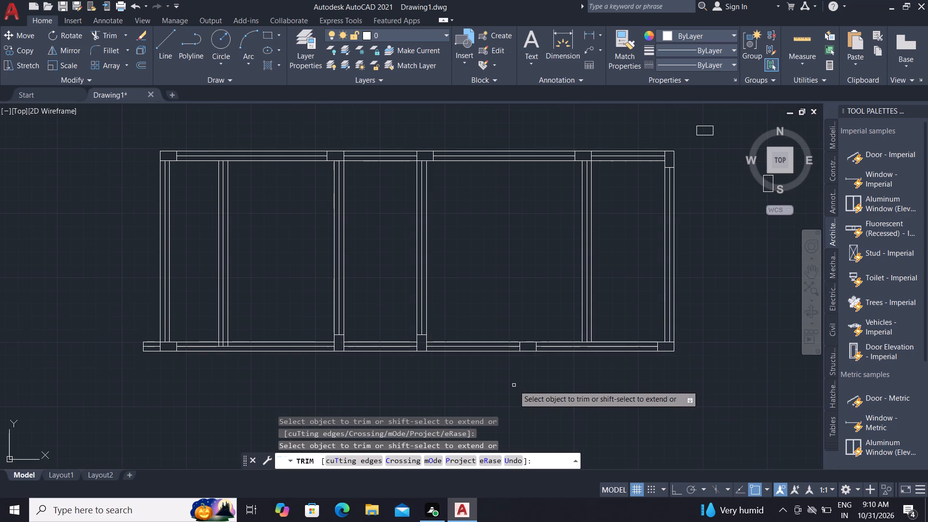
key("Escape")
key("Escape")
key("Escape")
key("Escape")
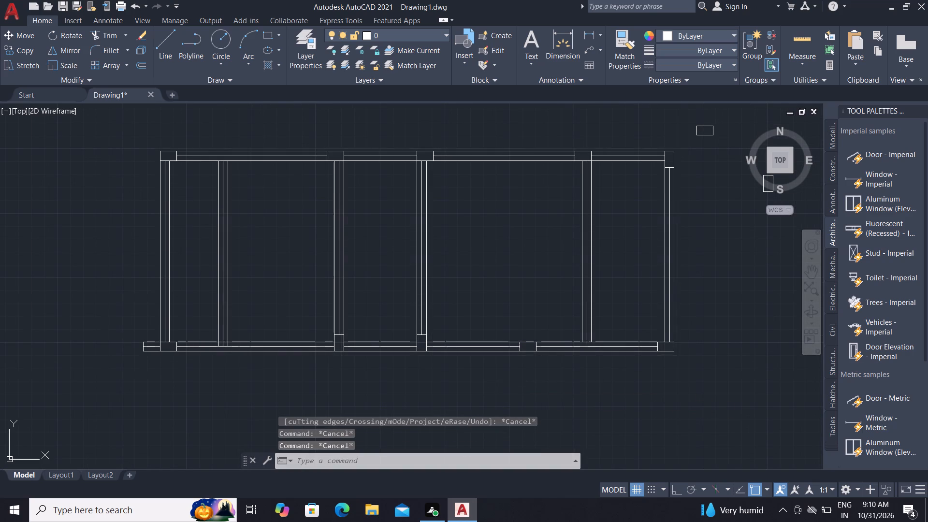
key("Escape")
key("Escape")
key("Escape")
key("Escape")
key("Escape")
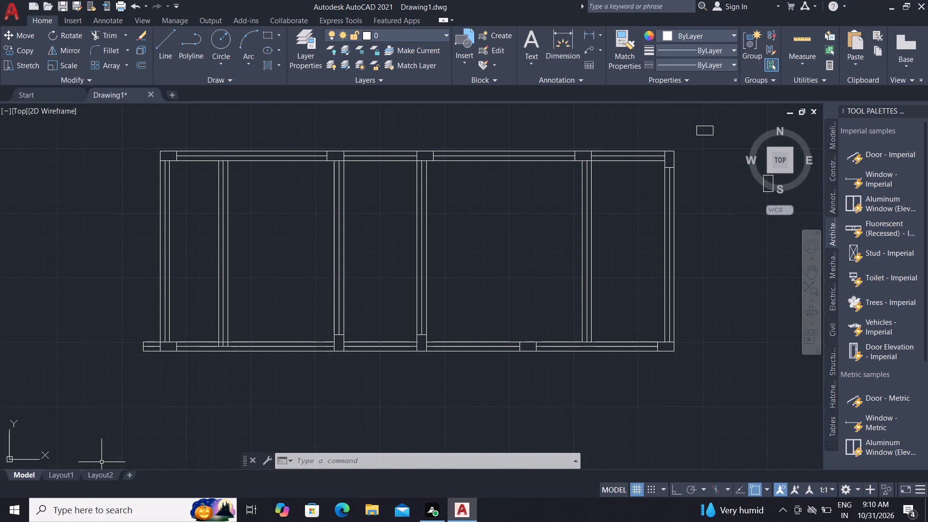
Offset the bottom wall's lower line 3000 mm downward, outside the plan.
key("o")
key("space")
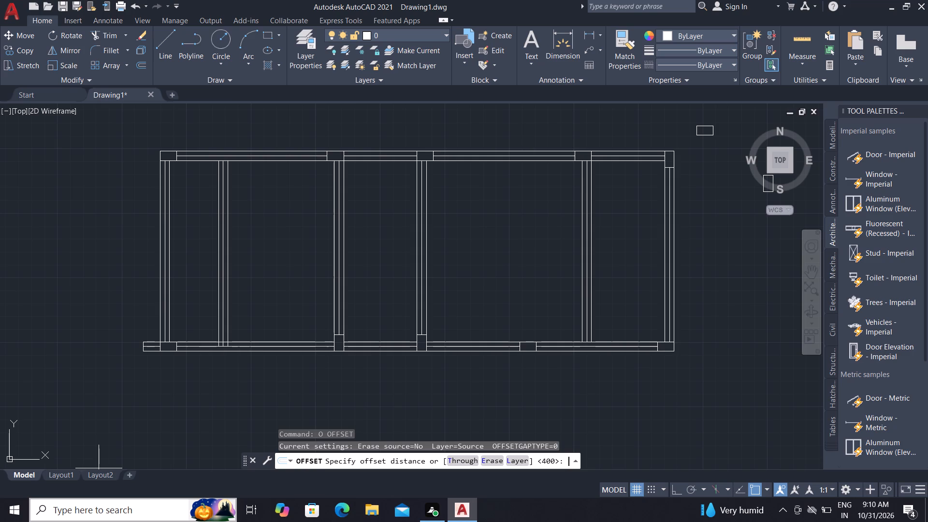
key("2")
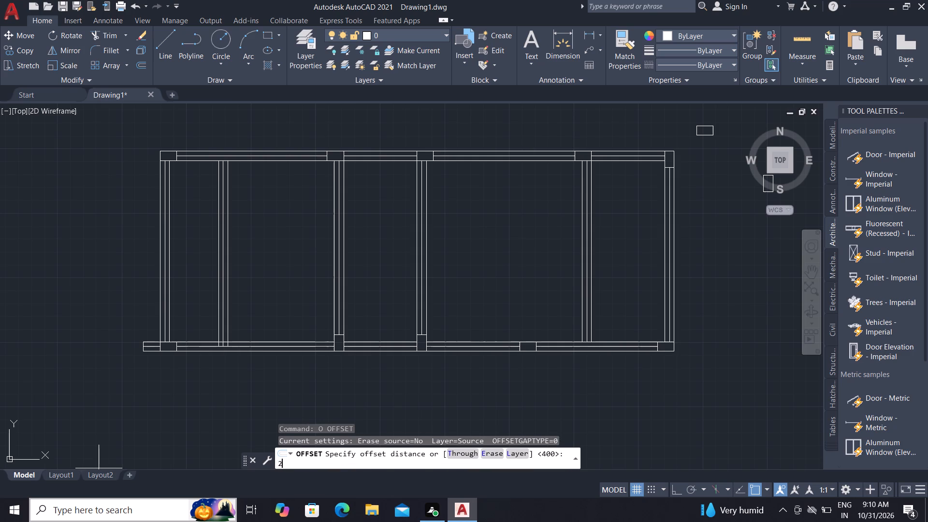
key("BackSpace")
key("3")
type("00")
key("0")
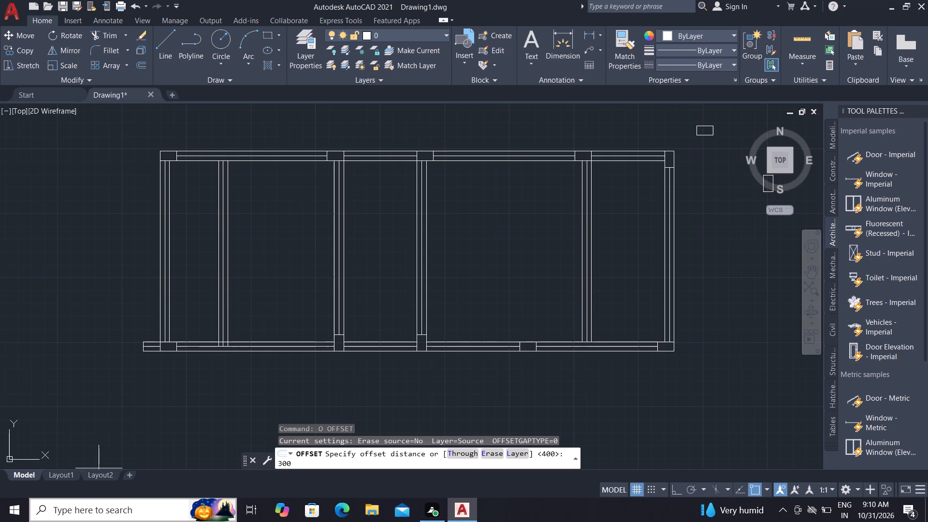
key("space")
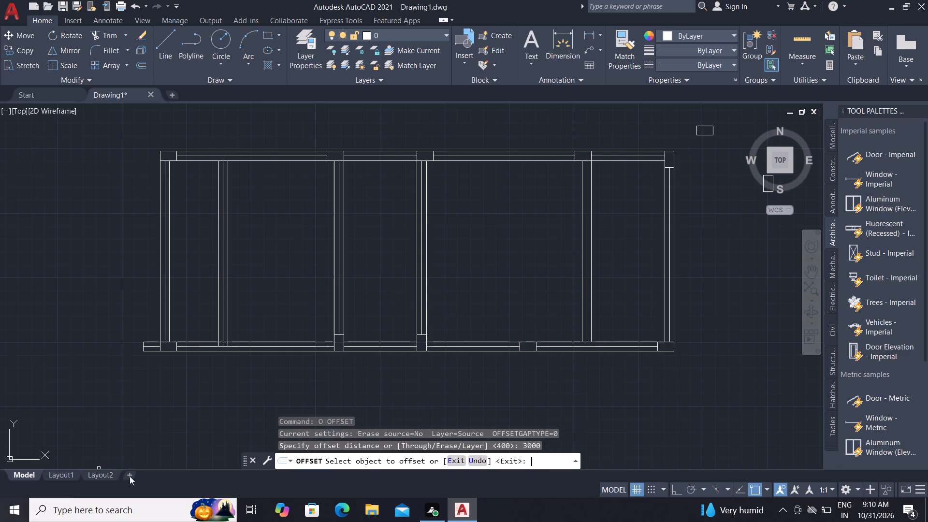
left_click(279, 350)
scroll(268, 381, "down", 2)
scroll(274, 325, "down", 2)
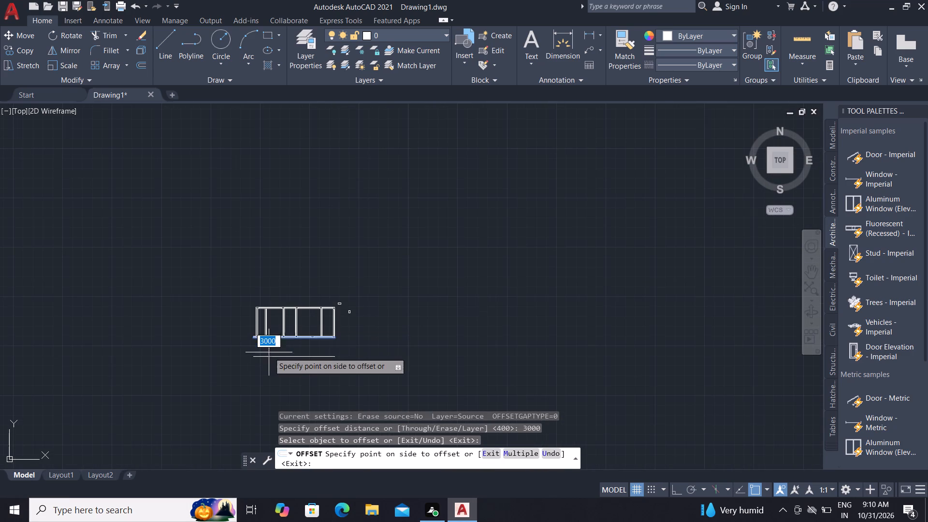
scroll(271, 364, "up", 2)
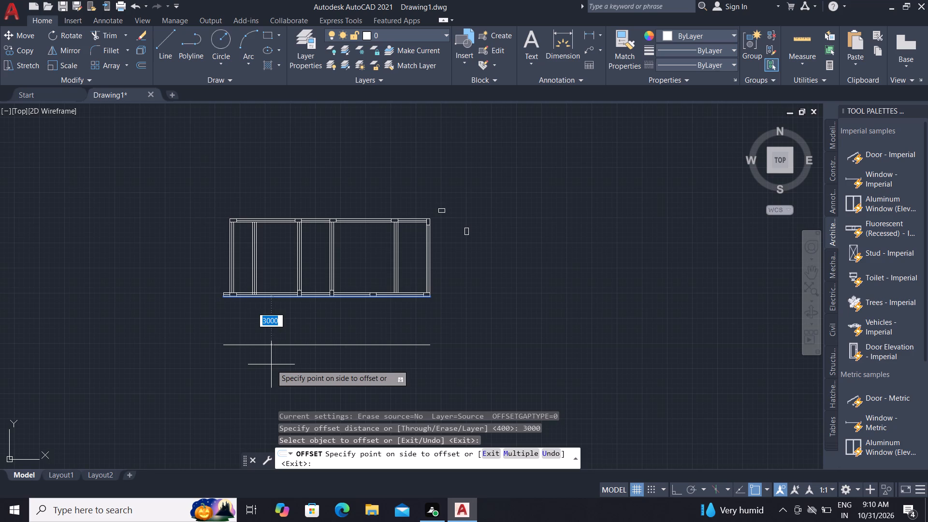
left_click(271, 364)
key("Escape")
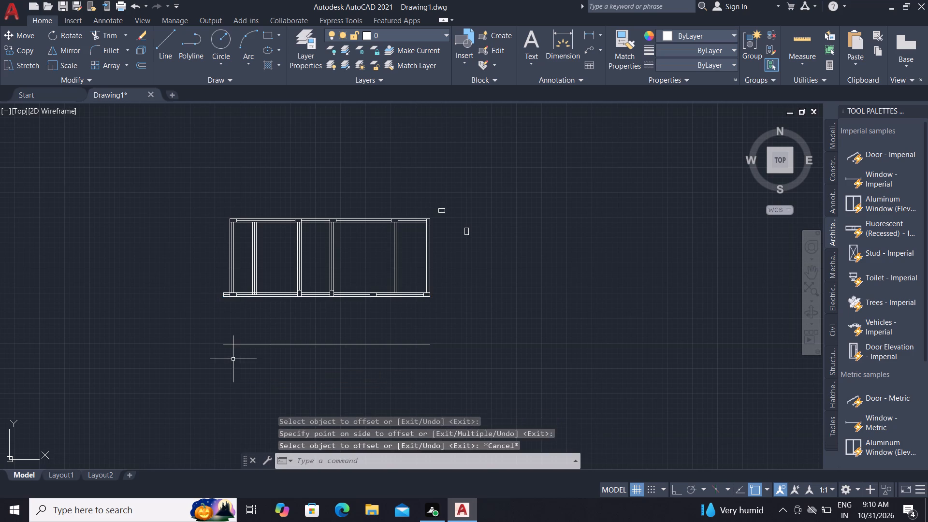
key("Escape")
key("Escape")
key("Escape")
key("Escape")
Offset the new horizontal line below the plan 115 mm to both sides to form a three-line lower wall.
type("O")
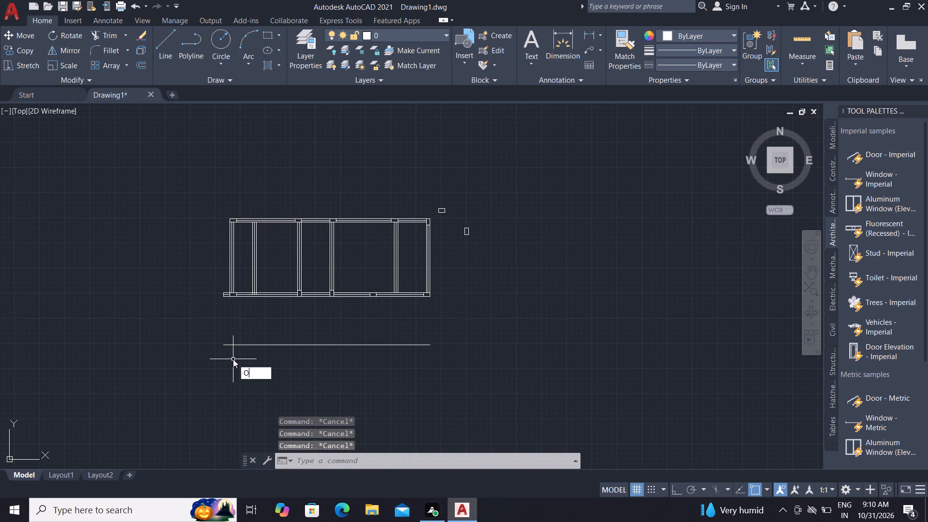
key("space")
type("11")
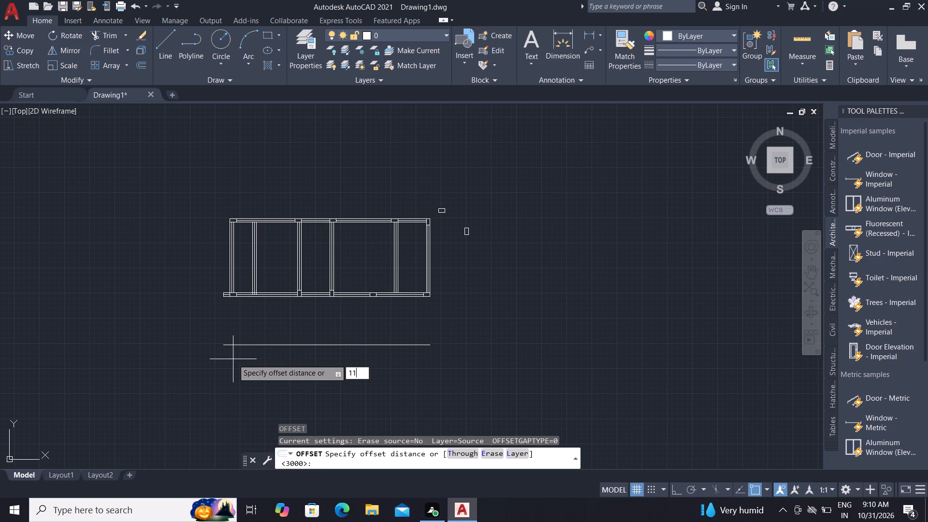
key("5")
key("space")
scroll(263, 345, "up", 2)
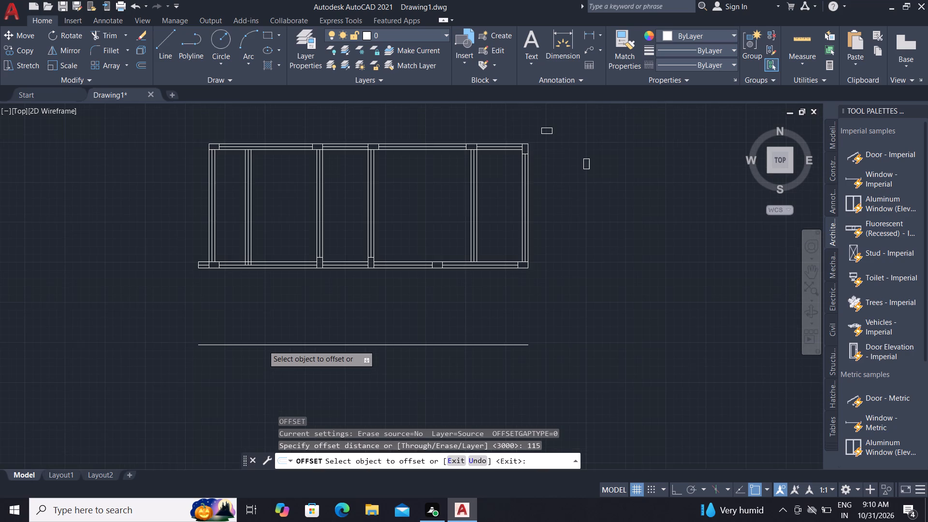
left_click(263, 344)
left_click(270, 318)
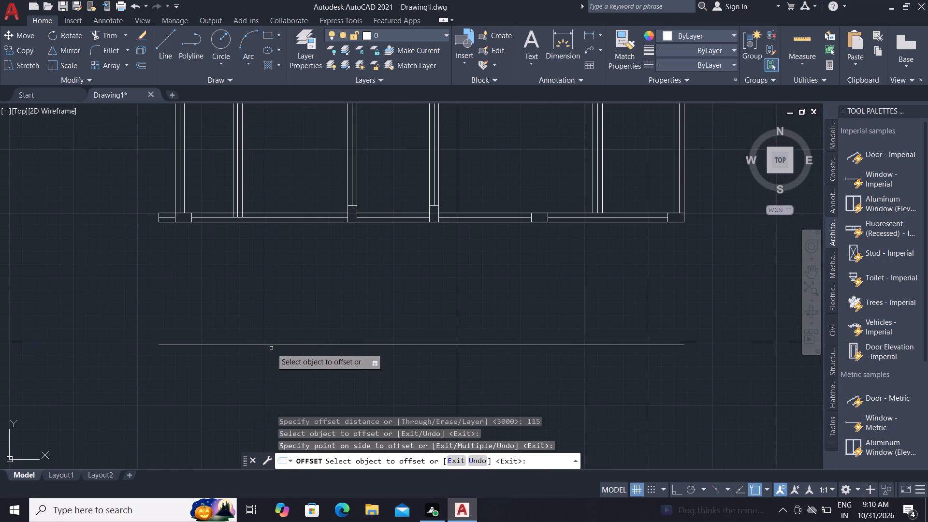
left_click(270, 346)
left_click(265, 378)
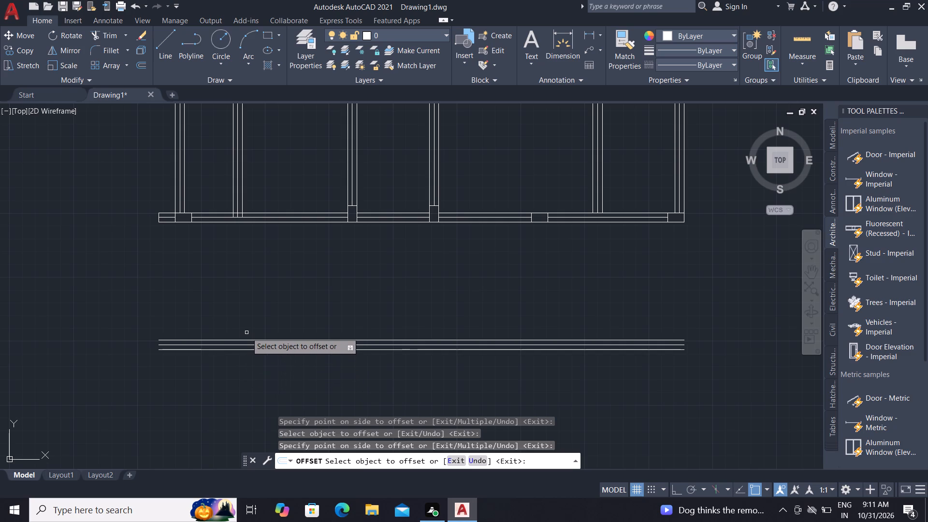
type("L")
key("space")
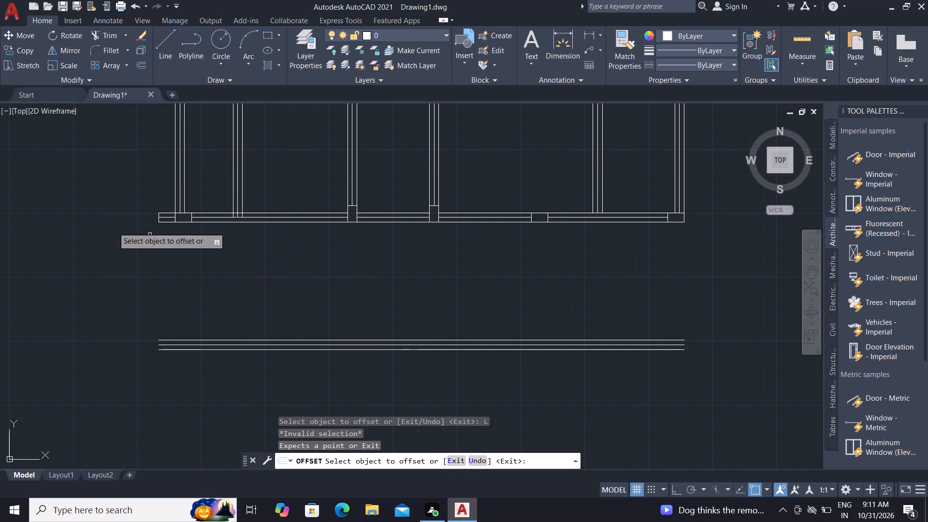
scroll(236, 203, "up", 2)
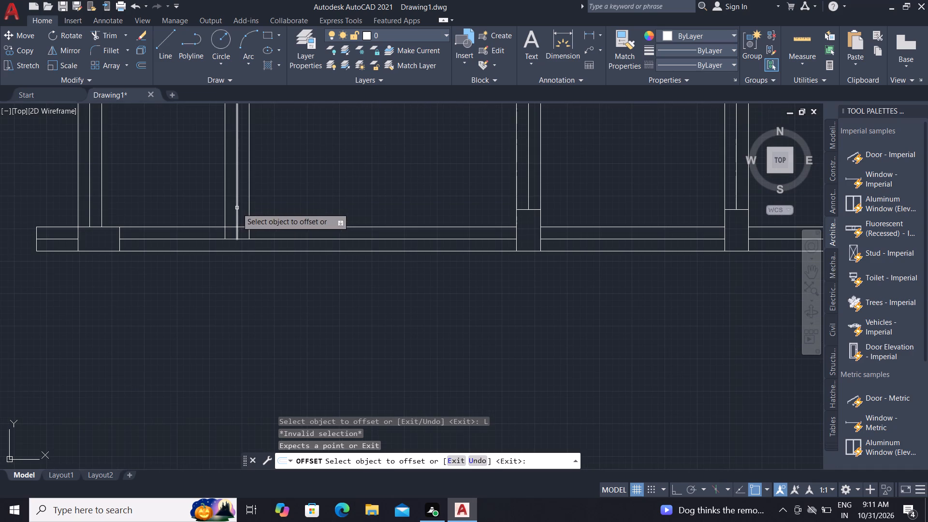
key("Escape")
key("Escape")
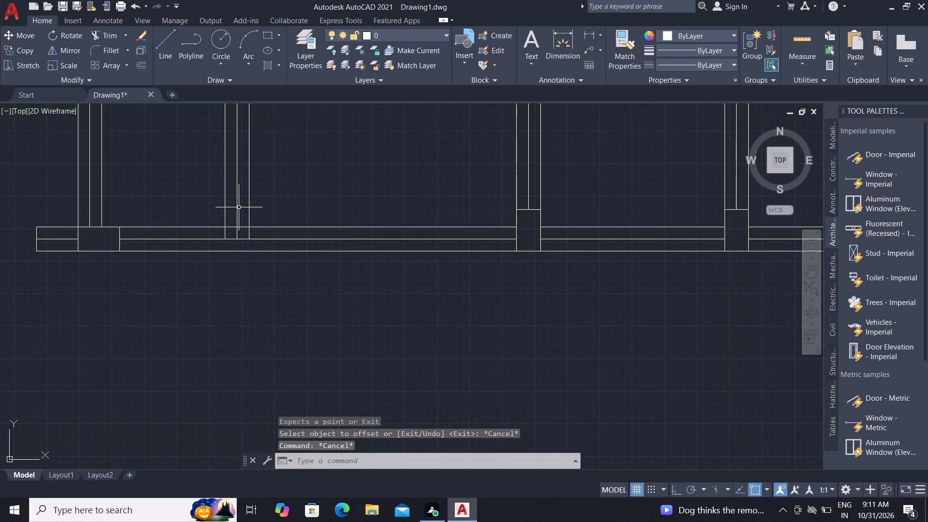
Trim the lower ends of the second vertical wall's three lines back to the bottom wall's upper line.
key("t")
key("r")
key("space")
scroll(238, 234, "up", 2)
left_click(179, 228)
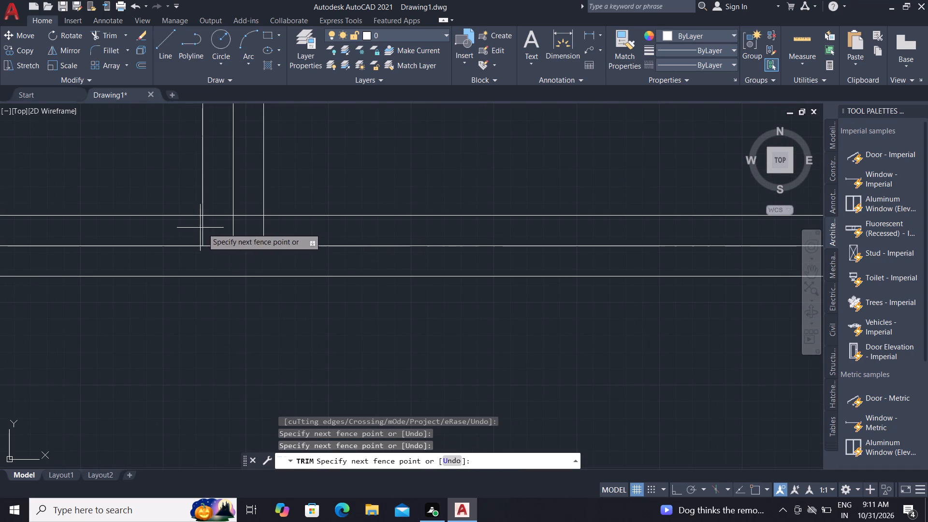
left_click(260, 230)
left_click(262, 232)
scroll(261, 233, "down", 3)
key("Escape")
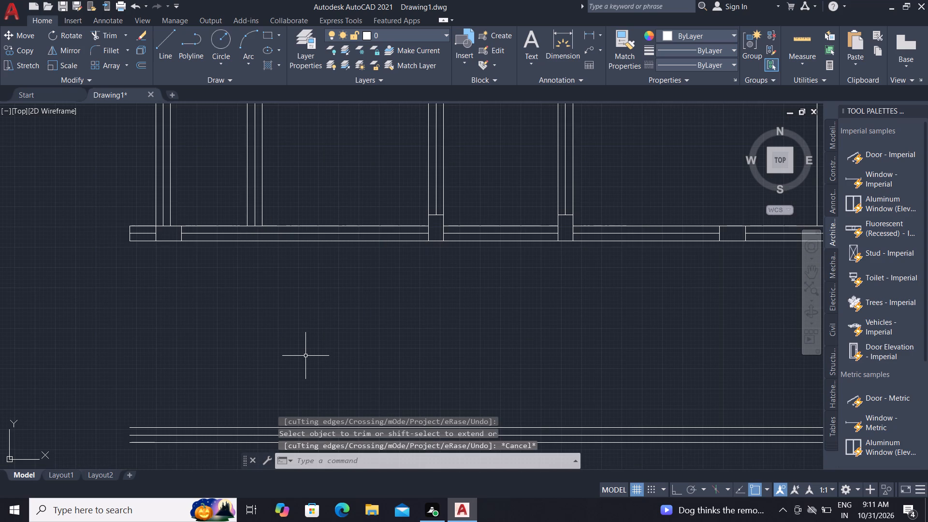
Draw a vertical line from the bottom wall's lower line, between the second and third vertical walls, to the new lower wall's upper line.
key("l")
key("space")
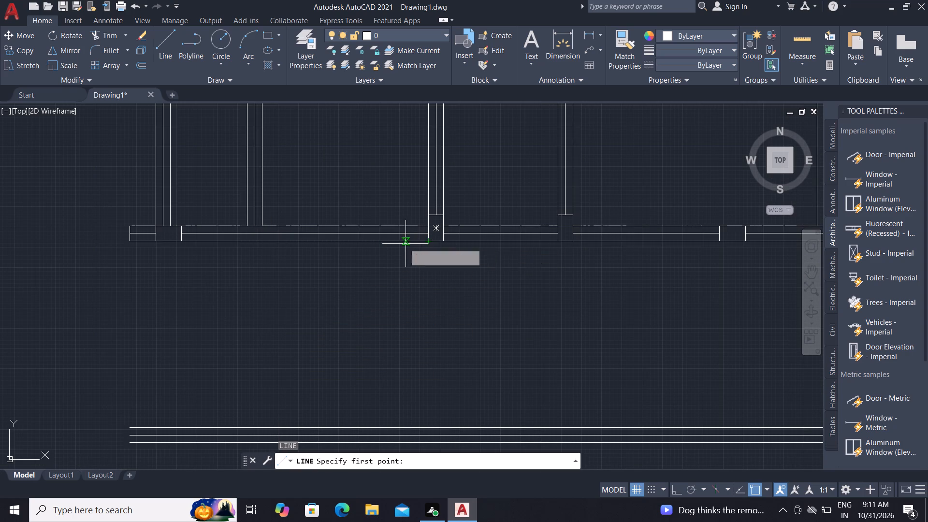
left_click(368, 241)
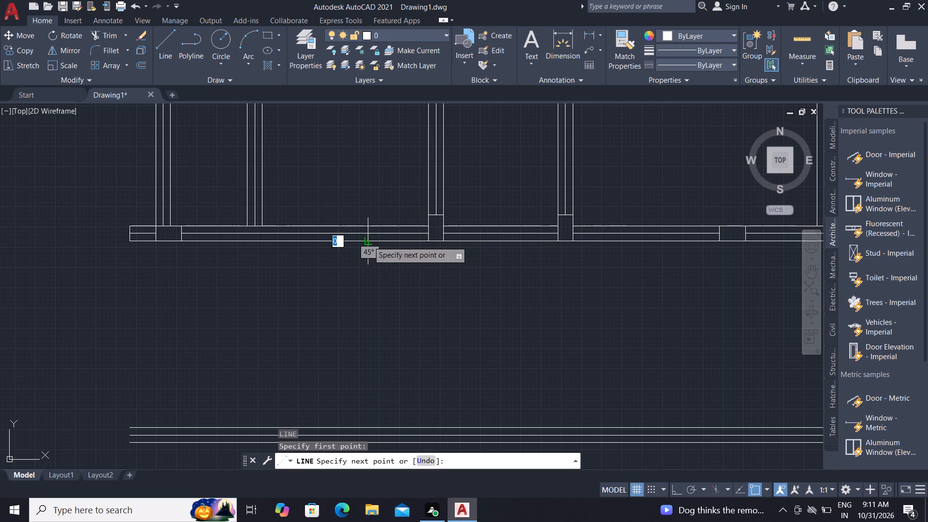
scroll(373, 239, "down", 1)
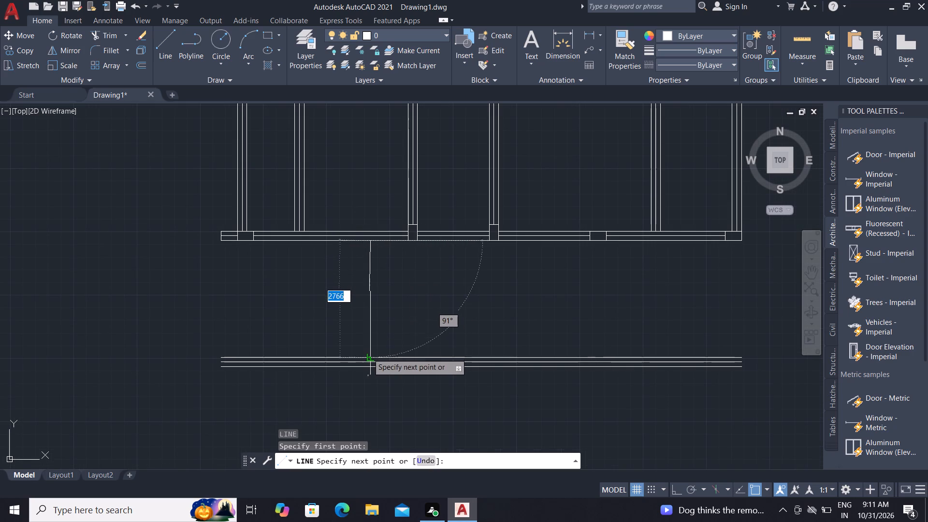
left_click(367, 357)
key("Escape")
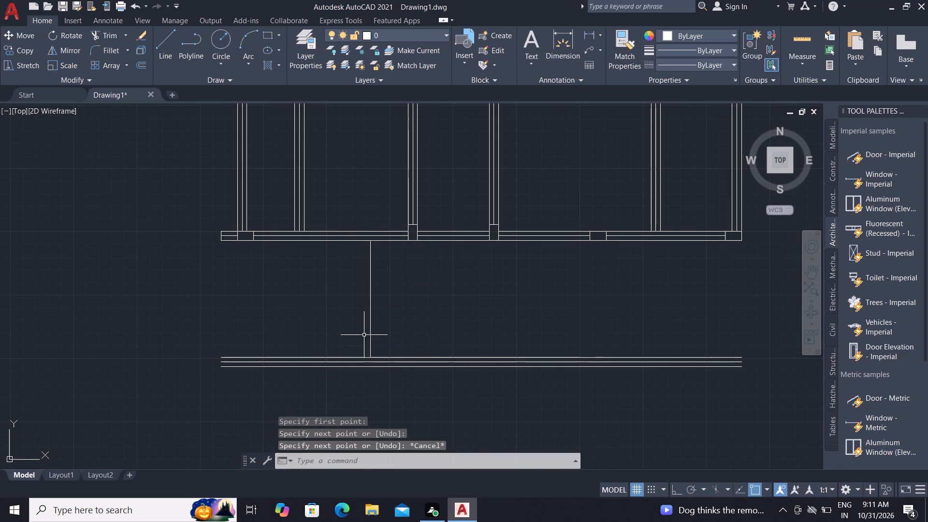
Offset the new vertical line 115 mm to both sides to form a three-line connecting wall.
scroll(365, 335, "up", 1)
key("o")
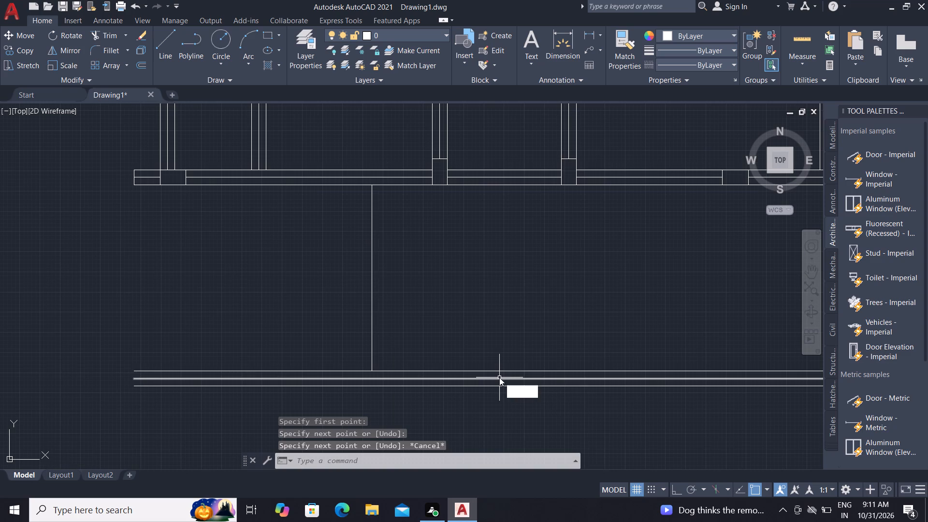
key("space")
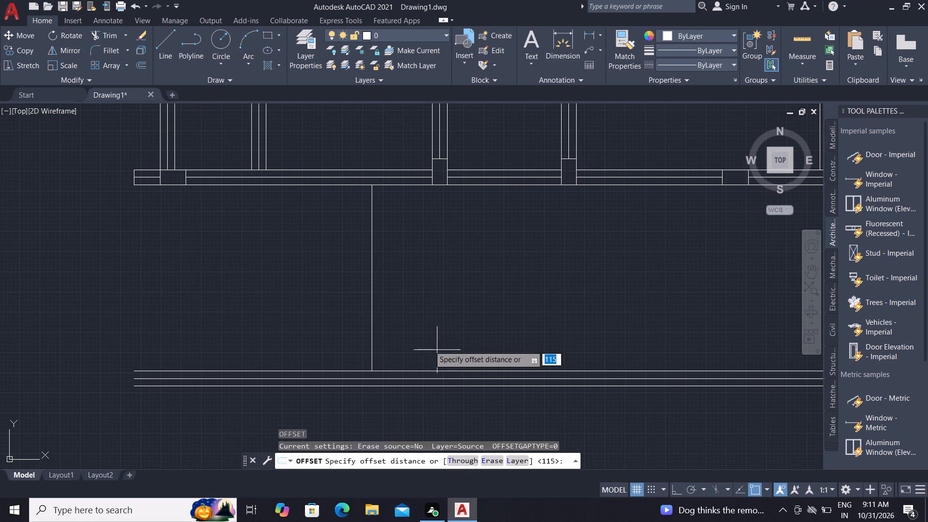
key("space")
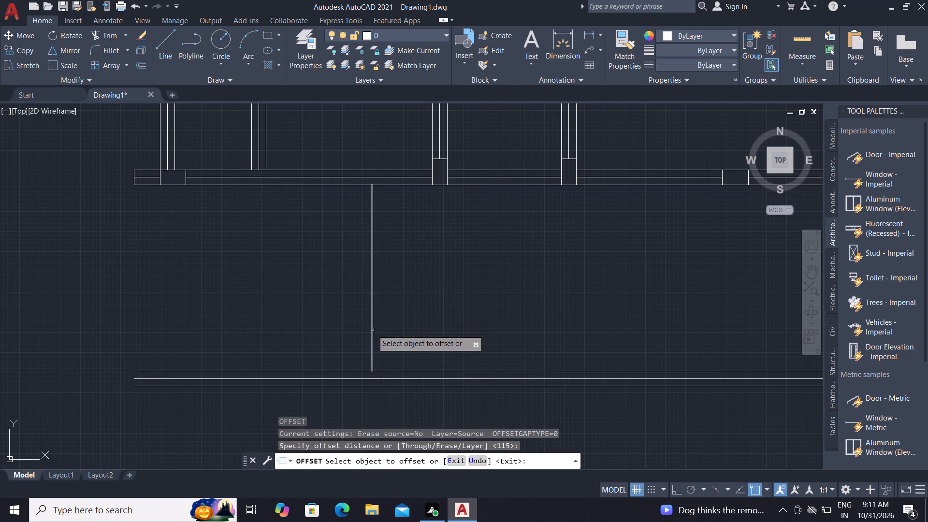
left_click(372, 330)
left_click(352, 329)
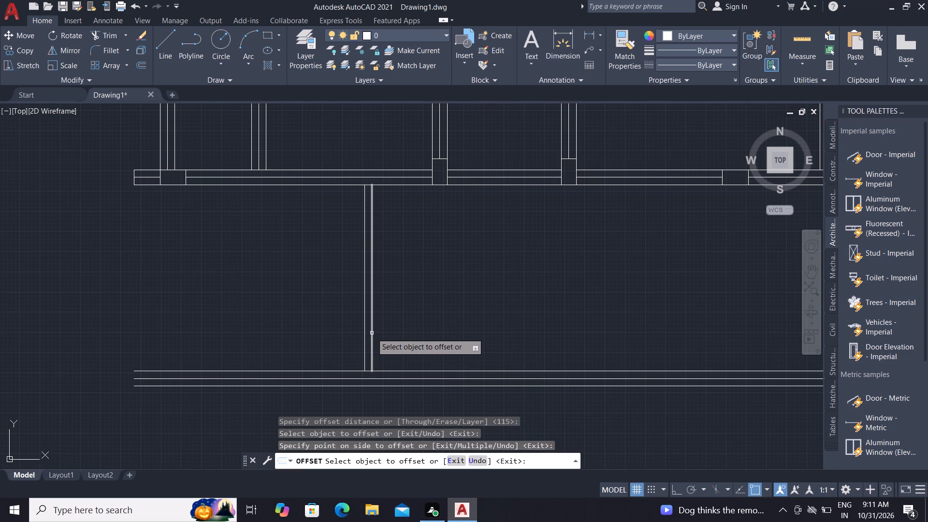
left_click(372, 333)
left_click(463, 387)
scroll(165, 411, "down", 2)
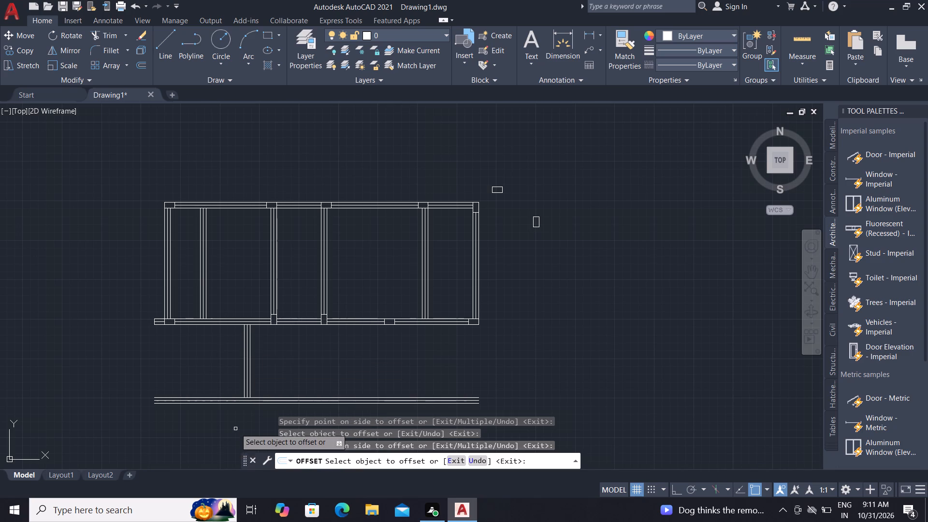
key("Escape")
Extend the three lines of the new connecting wall down to the lower wall's bottom line.
scroll(241, 425, "up", 2)
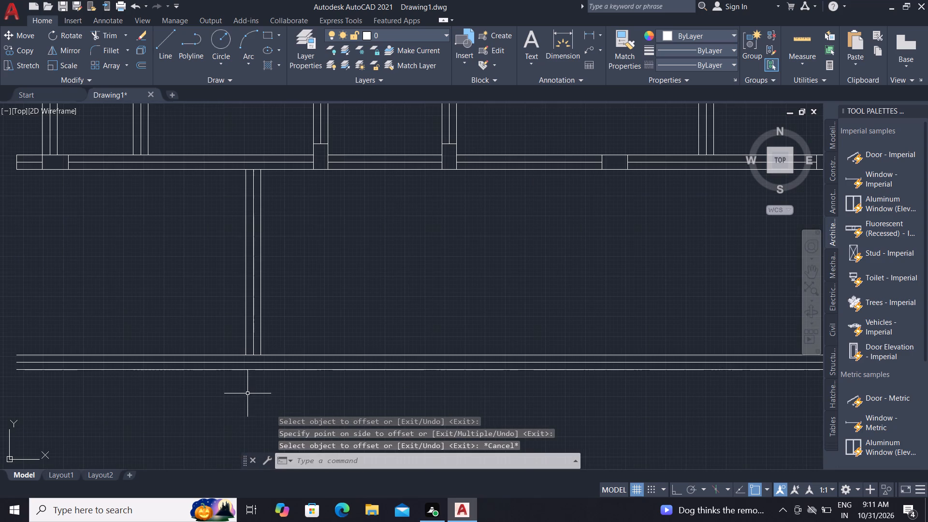
key("e")
key("x")
key("space")
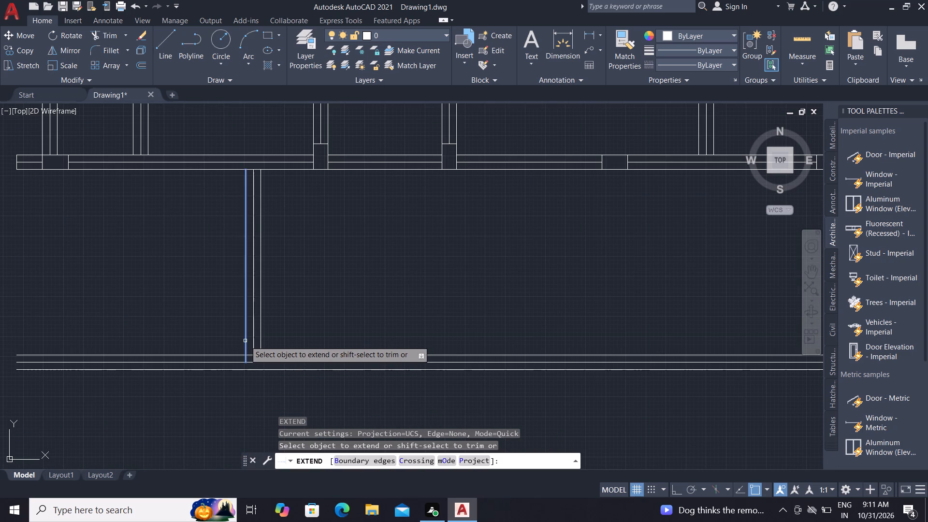
left_click(245, 341)
left_click(245, 345)
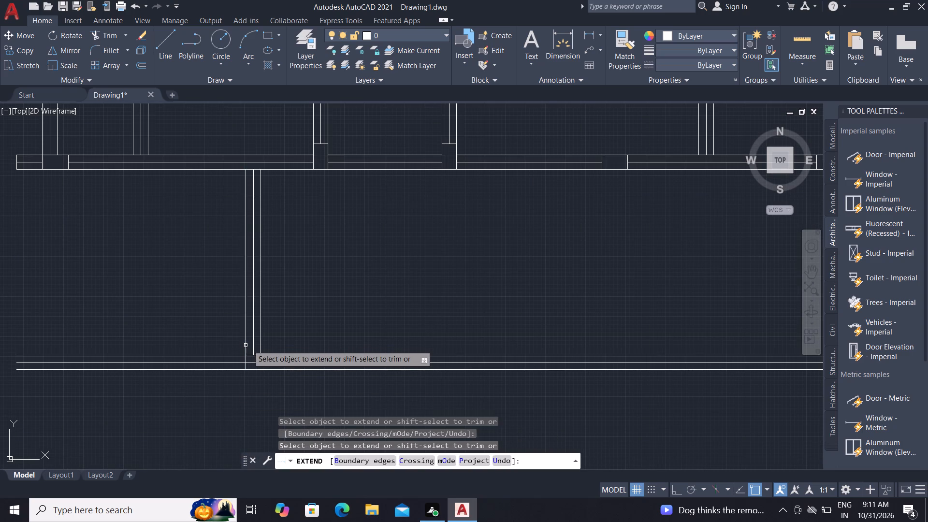
left_click(254, 345)
left_click(254, 349)
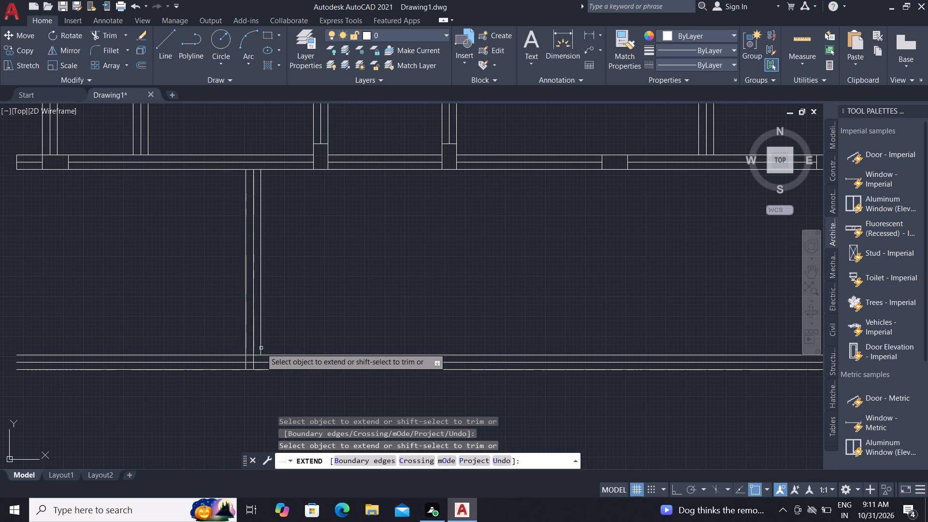
left_click(262, 348)
left_click(262, 349)
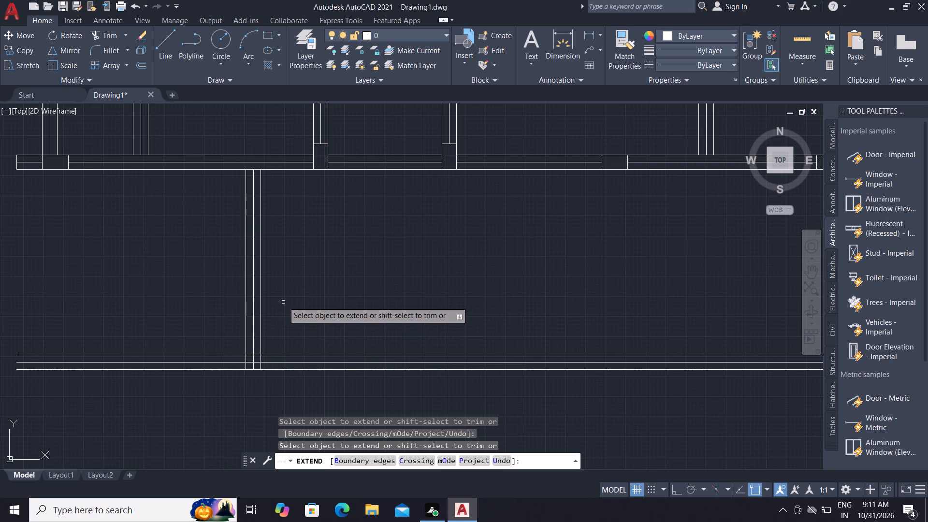
key("Escape")
key("Escape")
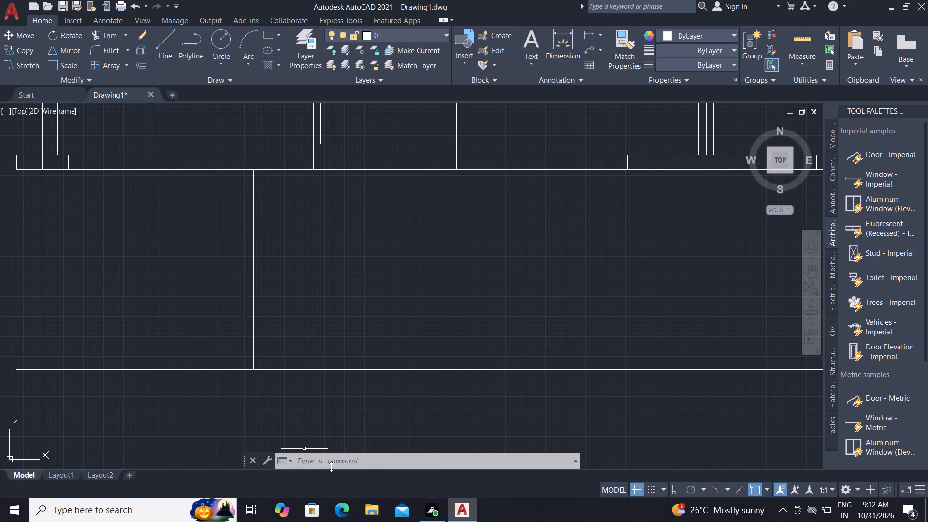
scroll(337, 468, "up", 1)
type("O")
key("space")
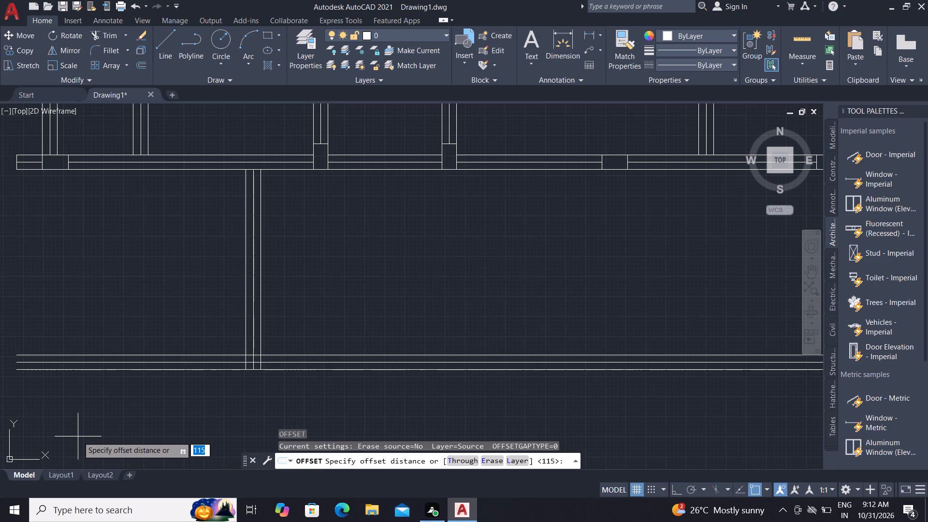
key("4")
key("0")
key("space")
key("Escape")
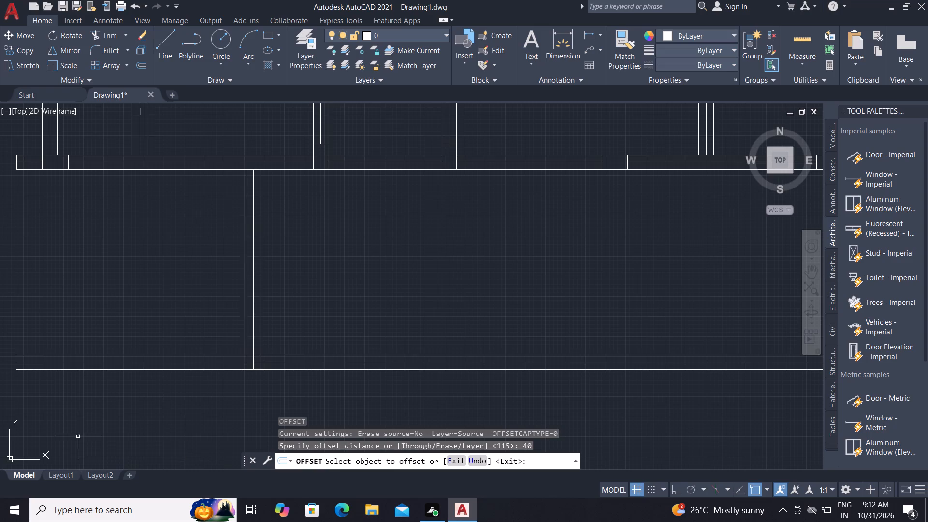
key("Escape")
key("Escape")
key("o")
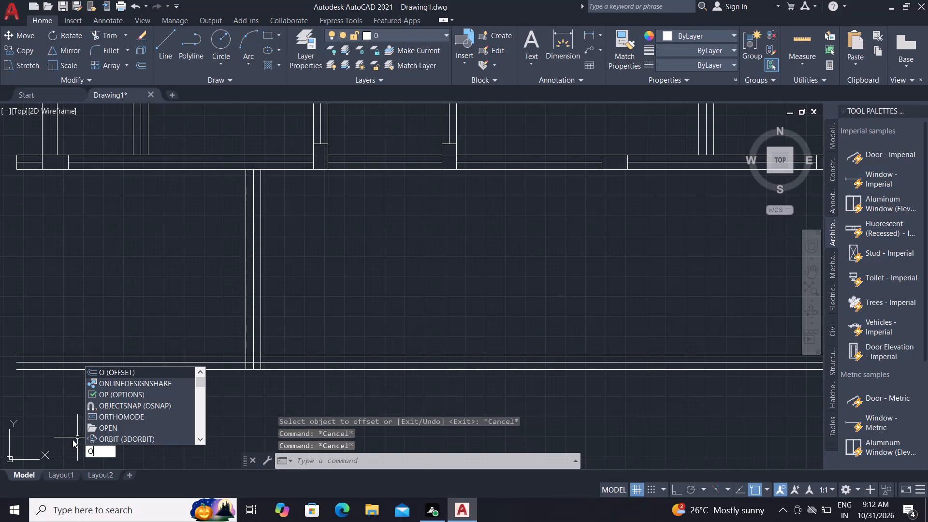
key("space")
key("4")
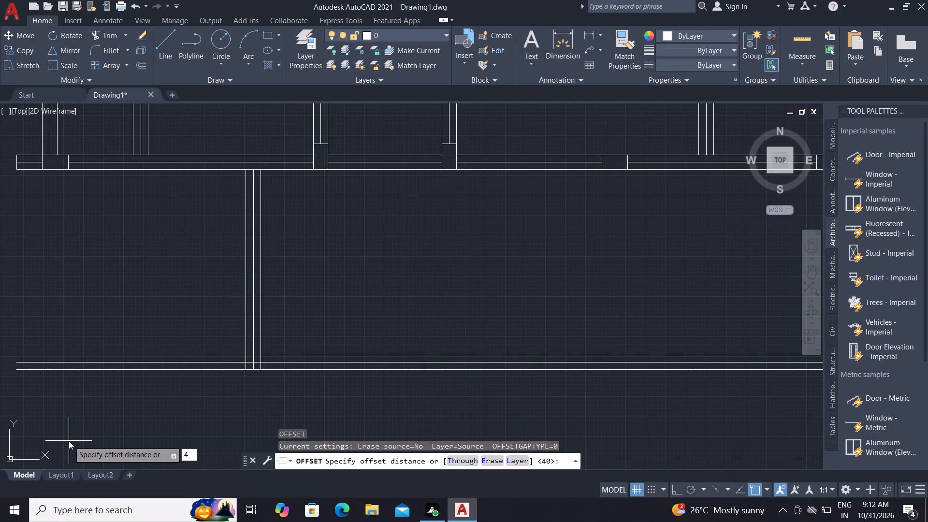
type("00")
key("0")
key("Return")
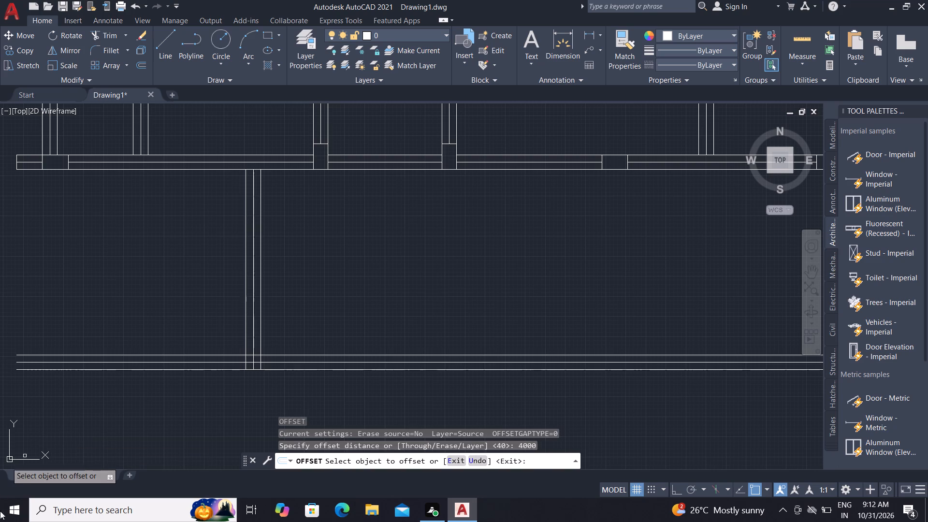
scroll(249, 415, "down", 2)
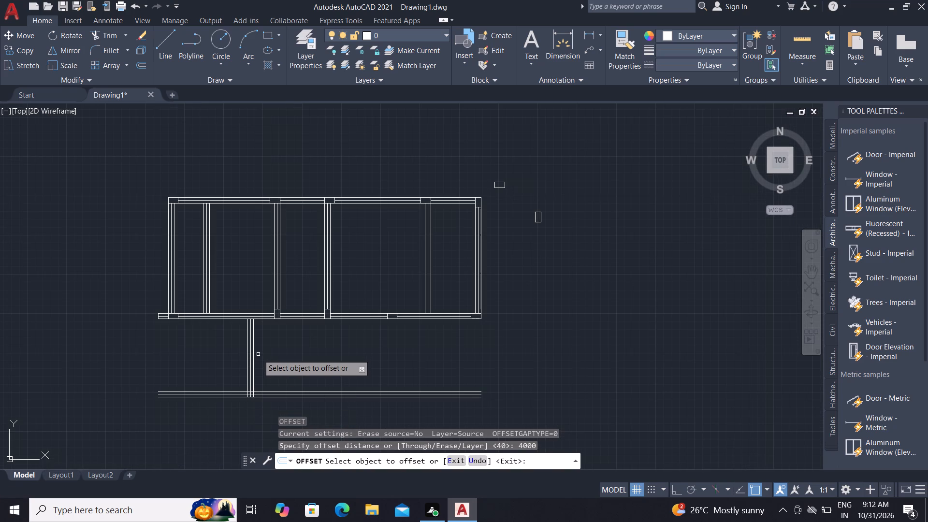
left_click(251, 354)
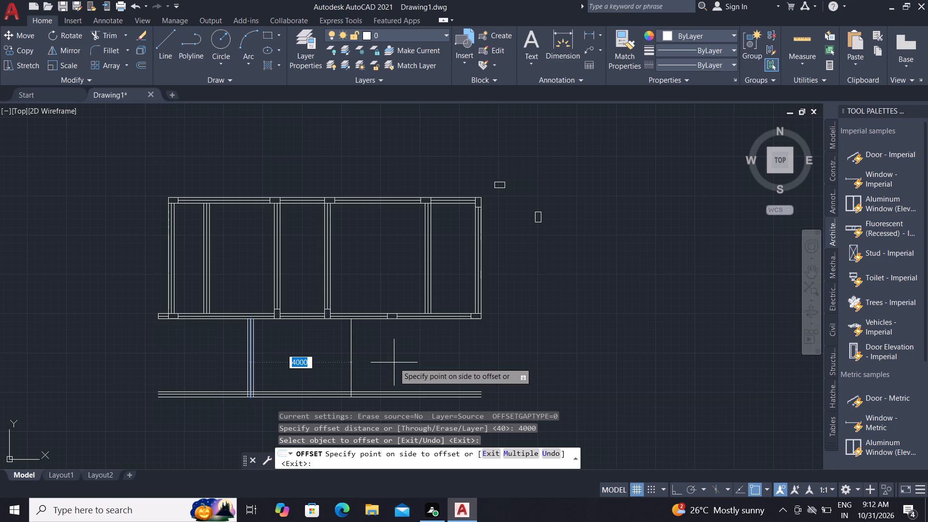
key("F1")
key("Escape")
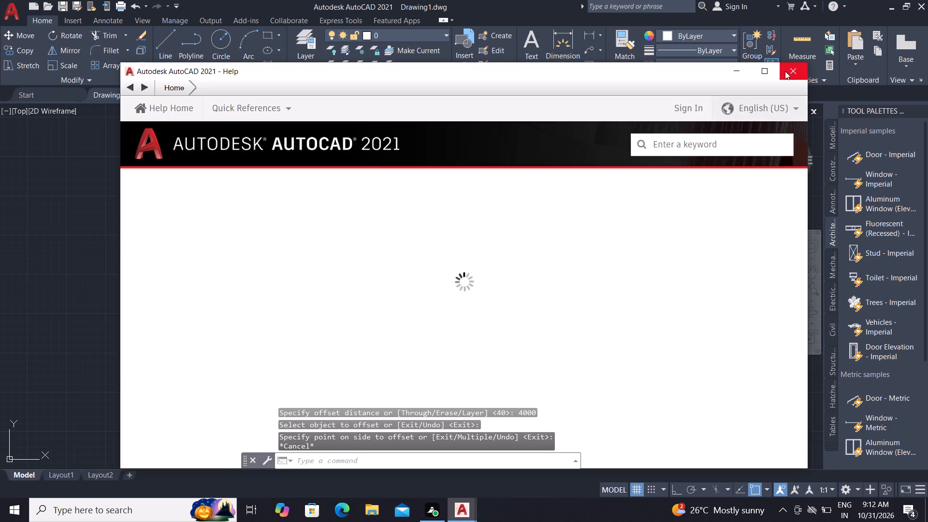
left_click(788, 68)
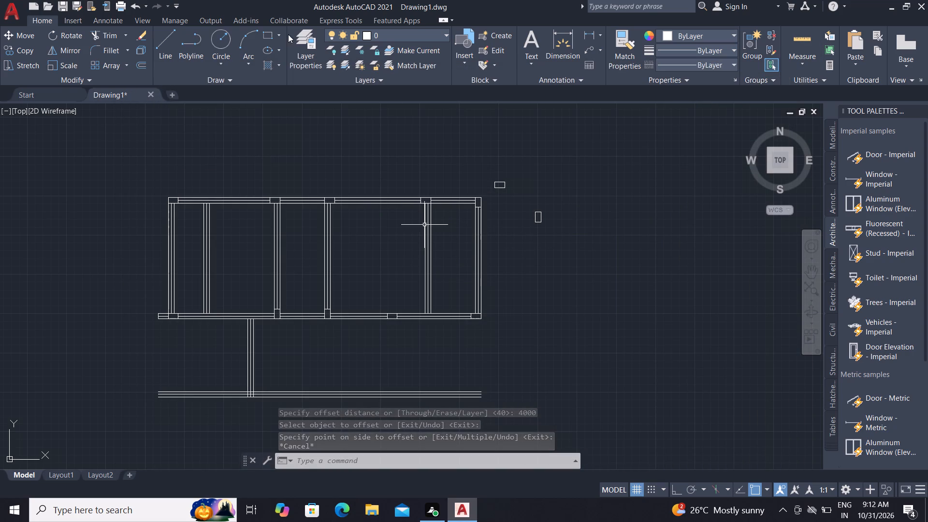
With Ortho on, draw a vertical line from the lower-edge midpoint of the column between the fourth and fifth vertical walls to the lower wall's bottom line.
left_click(165, 35)
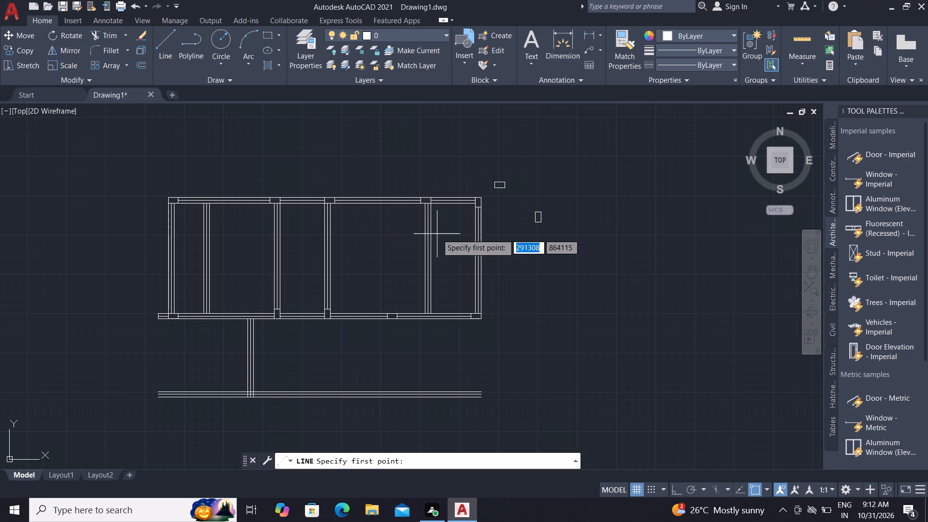
middle_click_drag(318, 355, 344, 262)
middle_click(344, 262)
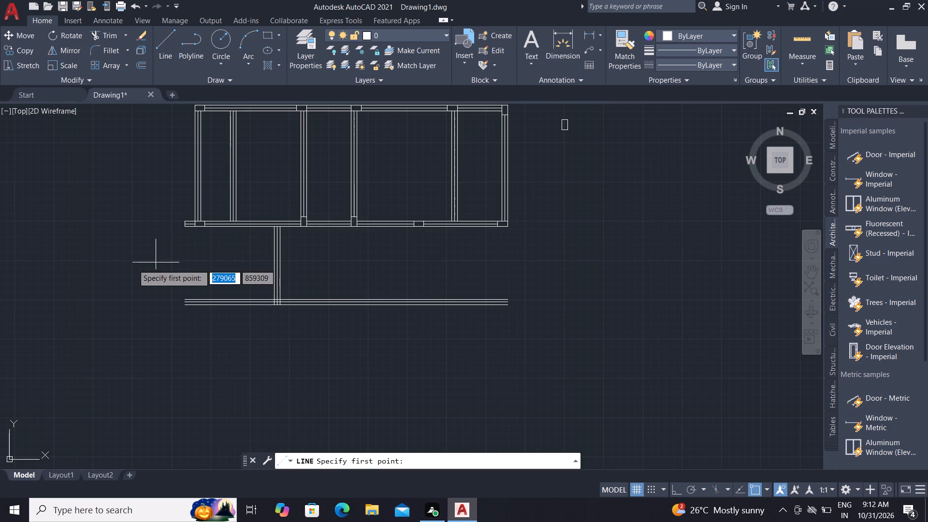
scroll(435, 231, "up", 2)
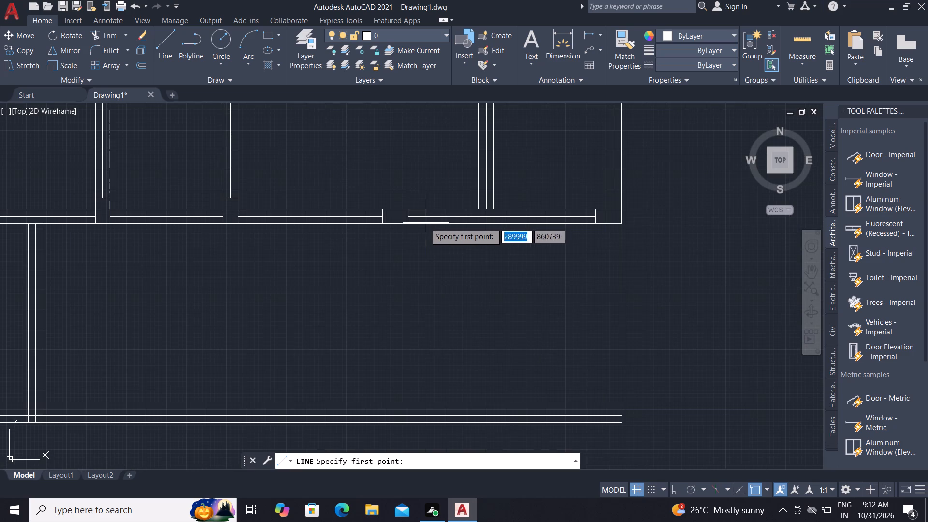
left_click(396, 223)
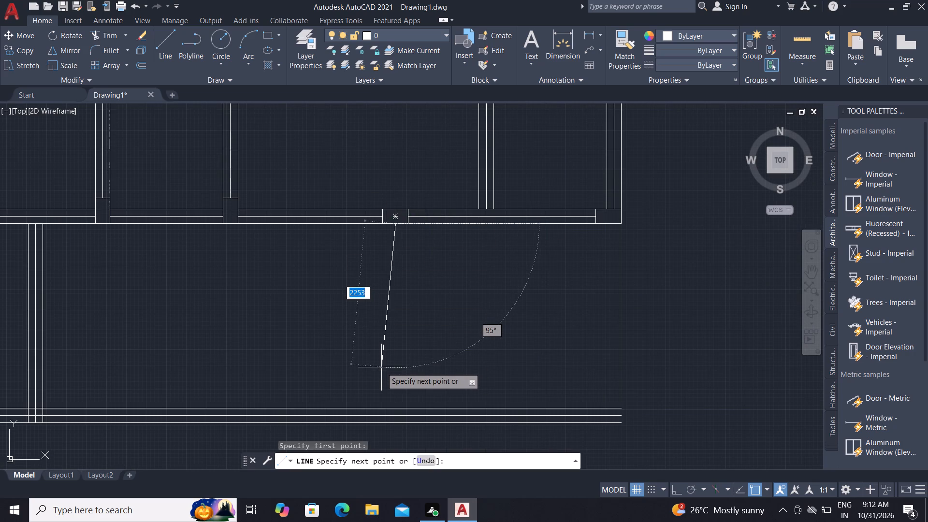
key("F8")
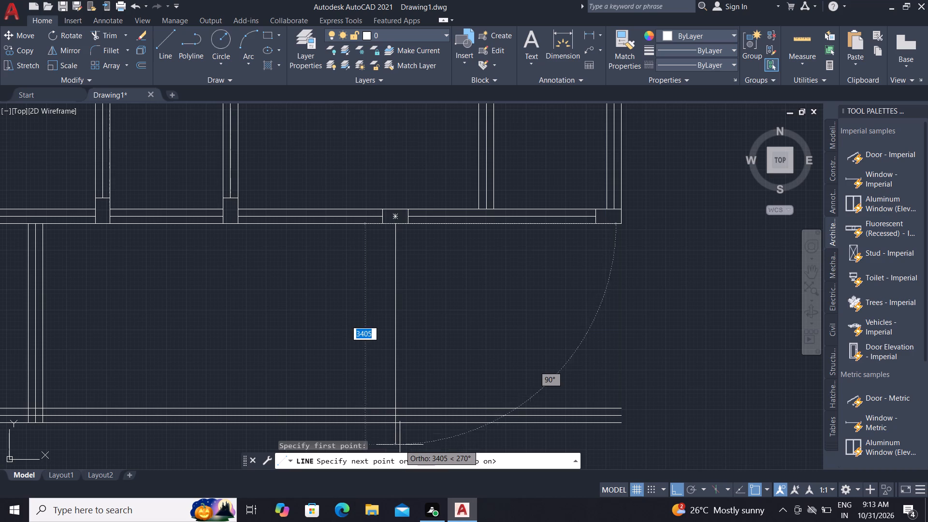
left_click(394, 421)
key("Escape")
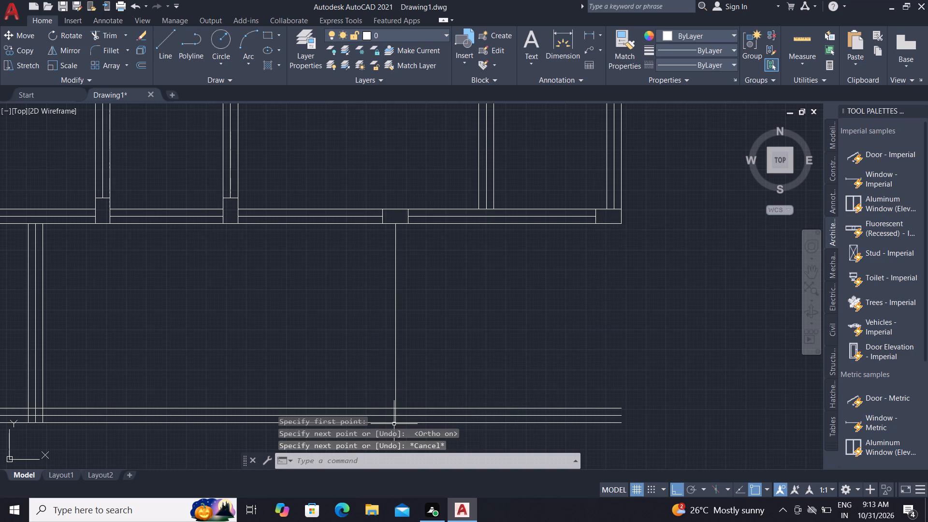
Offset the new vertical line below the column 115 mm to both sides to form a second three-line connecting wall.
type("O")
key("space")
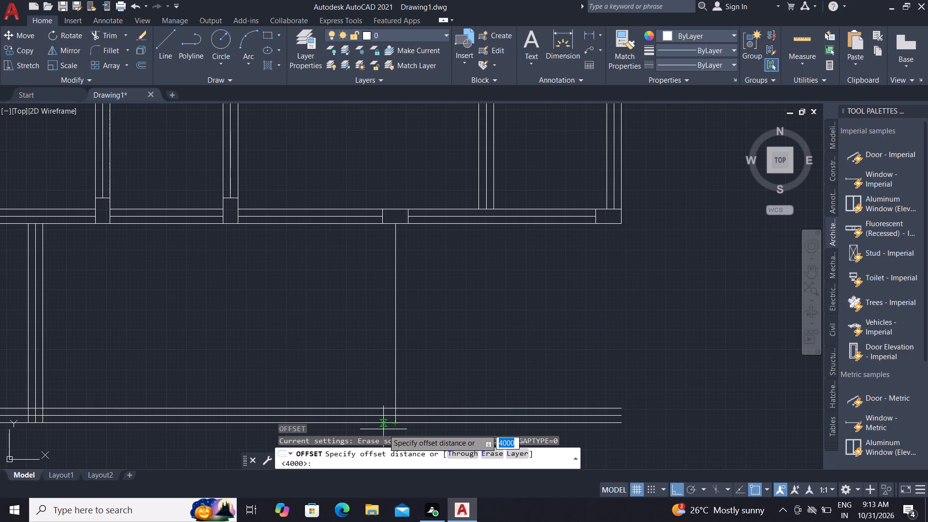
type("11")
type("5")
key("space")
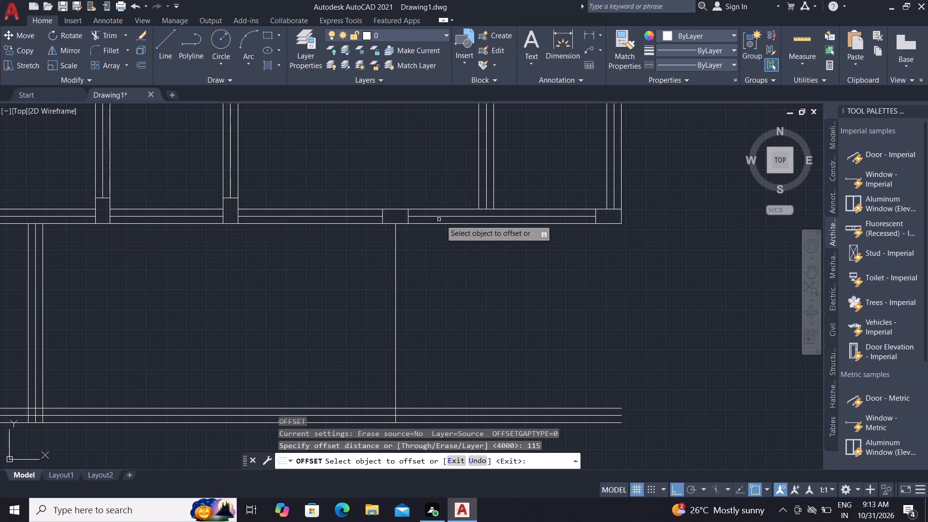
scroll(441, 227, "down", 1)
left_click(413, 268)
left_click(377, 289)
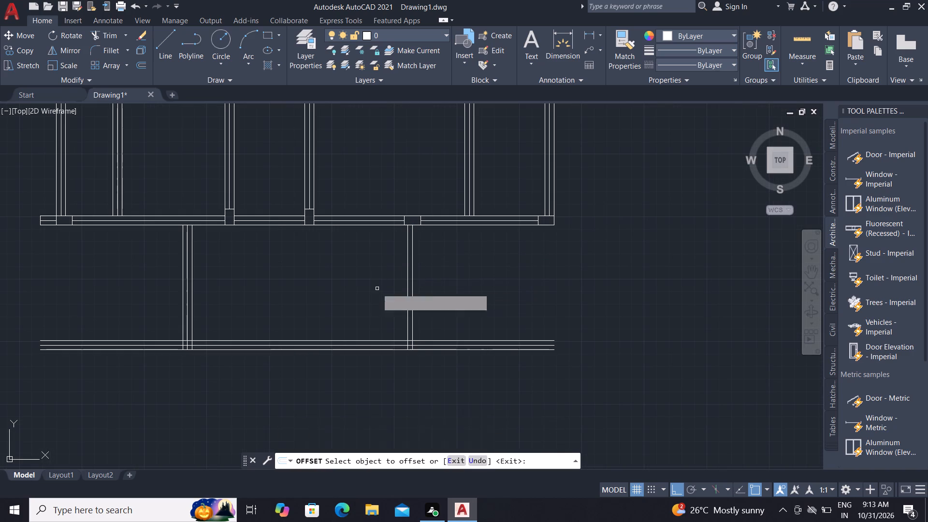
left_click(414, 278)
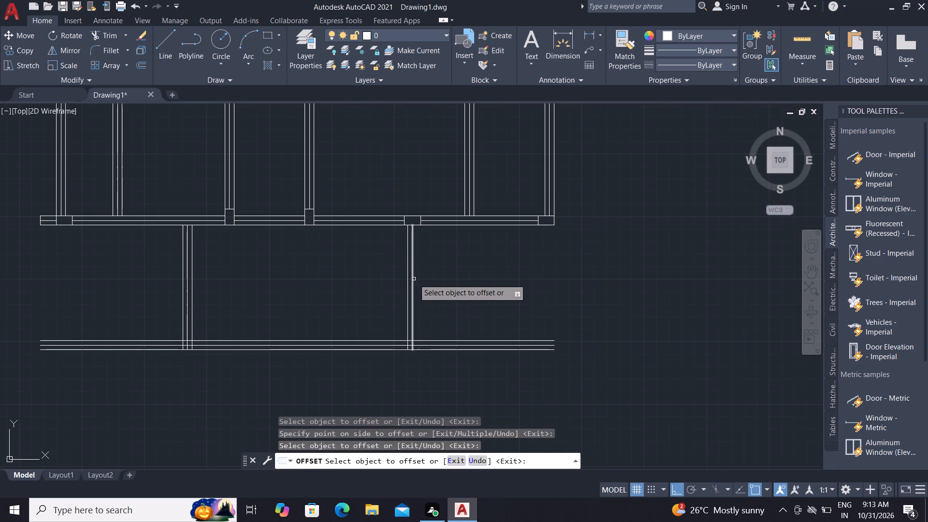
left_click(414, 279)
left_click(452, 290)
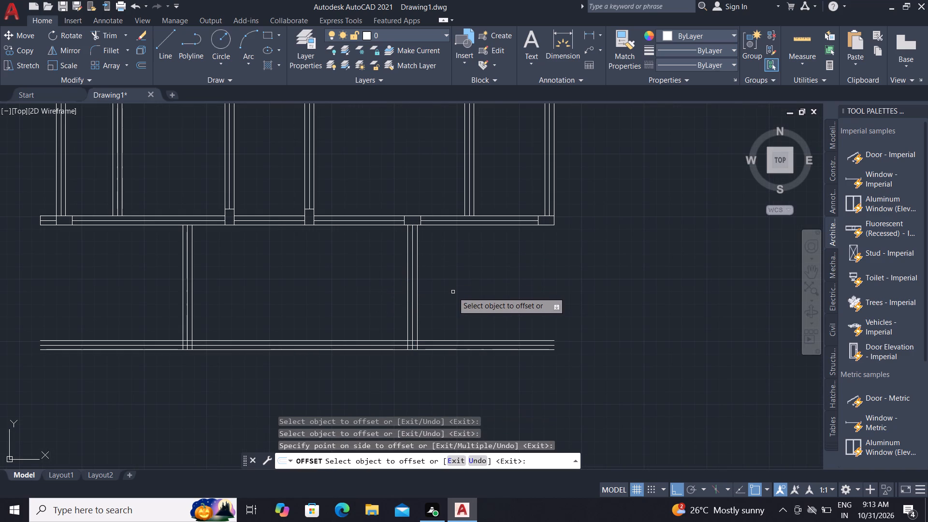
key("Escape")
key("Escape")
key("Escape")
key("Escape")
key("Escape")
key("Escape")
key("Escape")
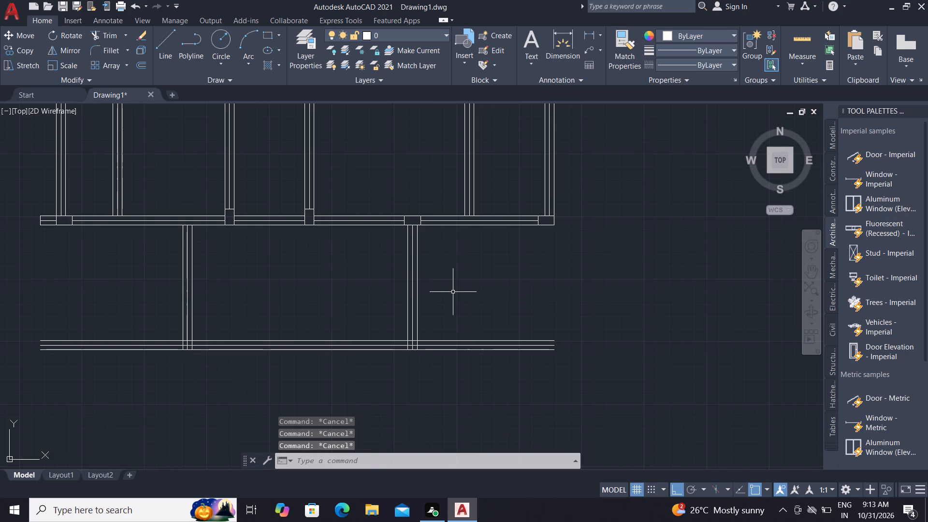
key("Escape")
key("Escape")
With Ortho off, draw a diagonal from the upper-left to the lower-right inner corner of the bay between the two connecting walls.
middle_click_drag(491, 327, 518, 328)
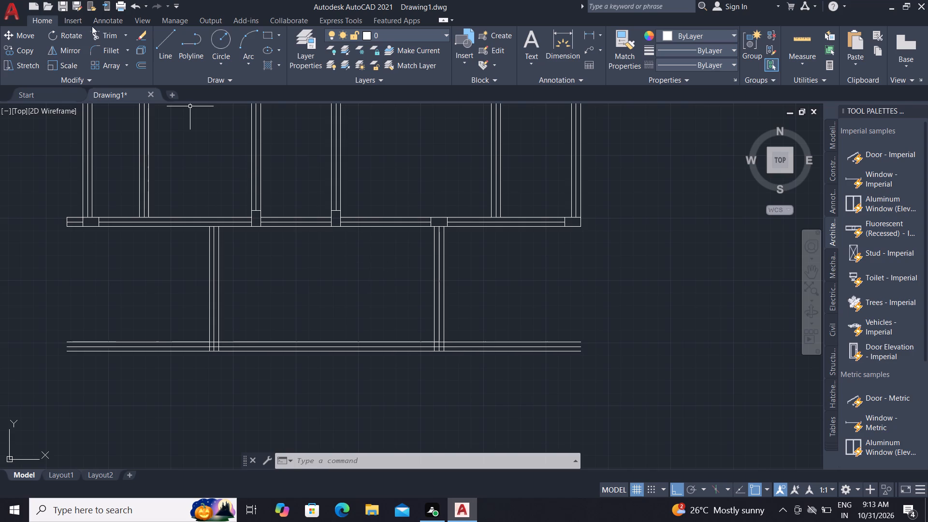
left_click(165, 33)
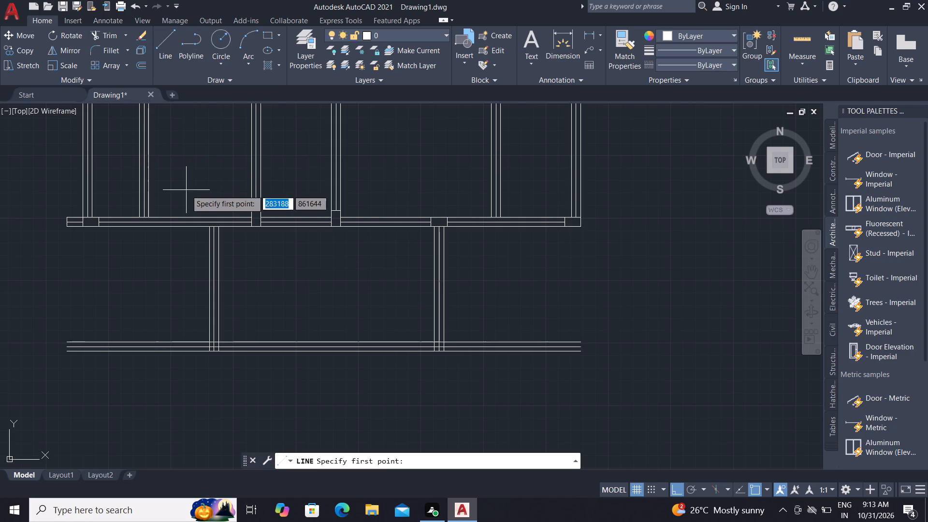
left_click(218, 229)
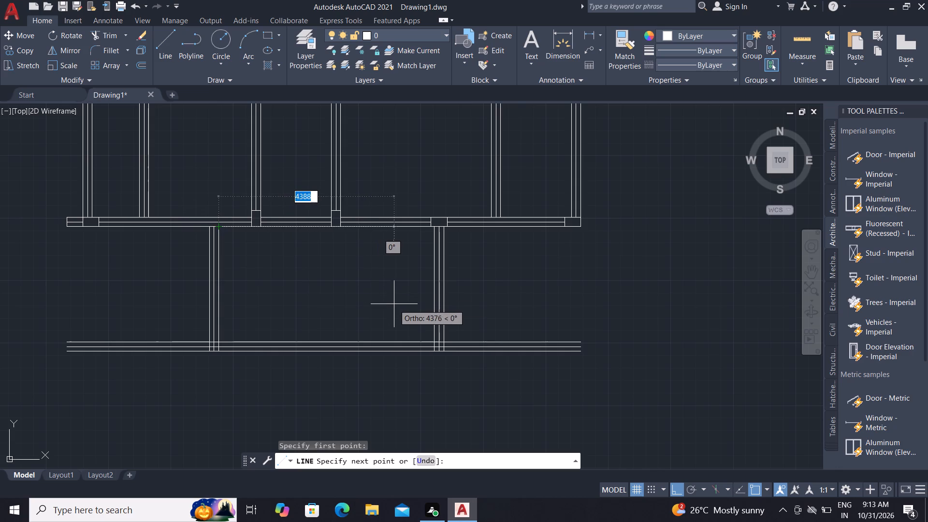
key("F8")
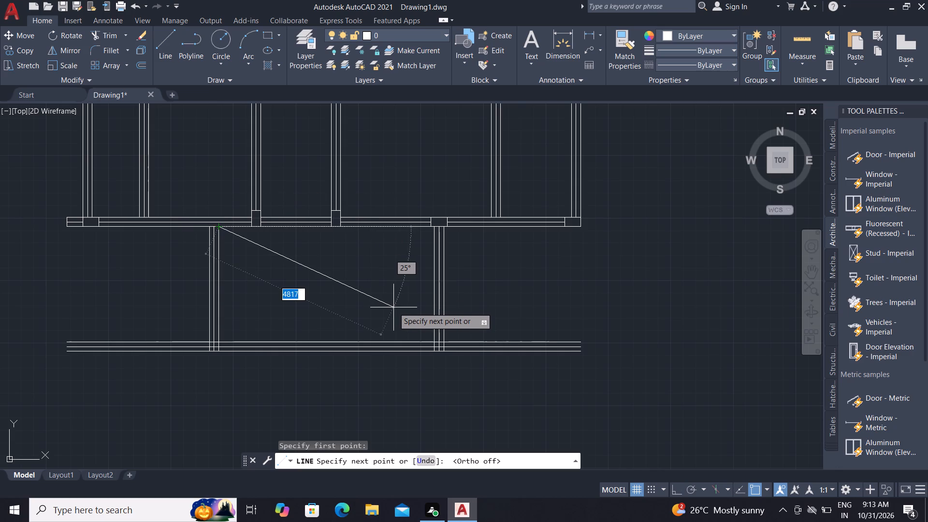
left_click(435, 344)
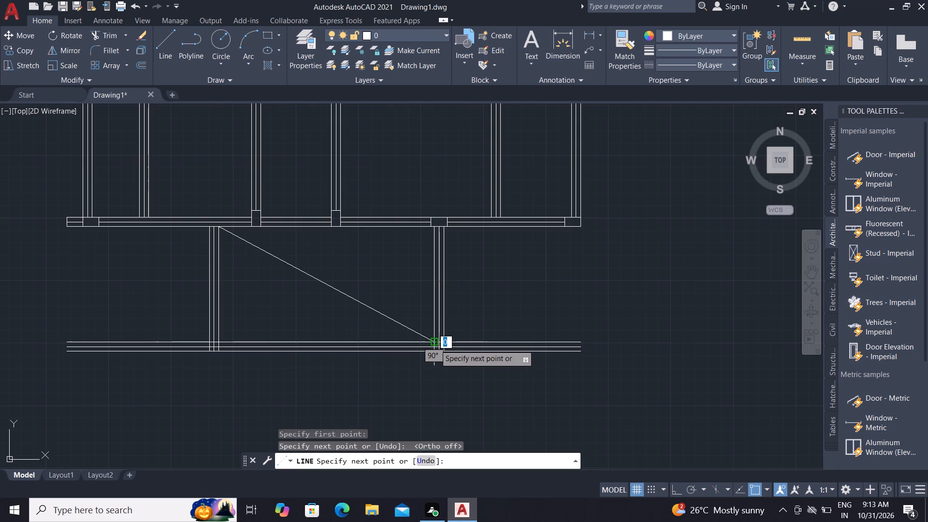
key("Escape")
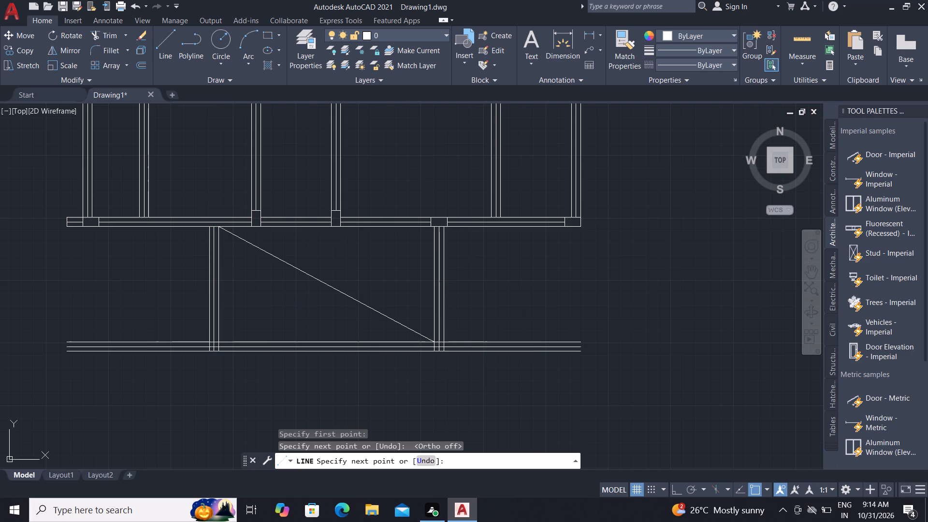
Draw the opposite diagonal from the upper-right to the lower-left inner corner of the same bay.
left_click(167, 36)
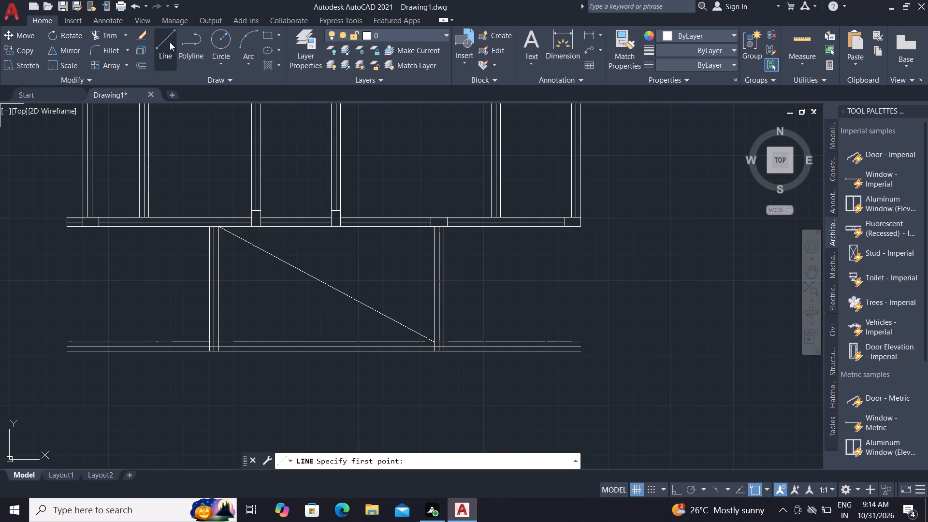
left_click(434, 226)
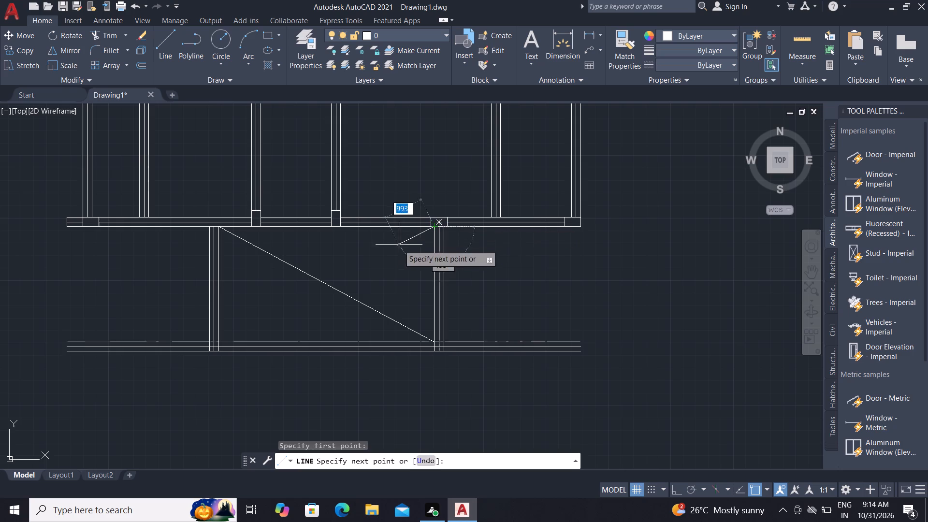
left_click(219, 344)
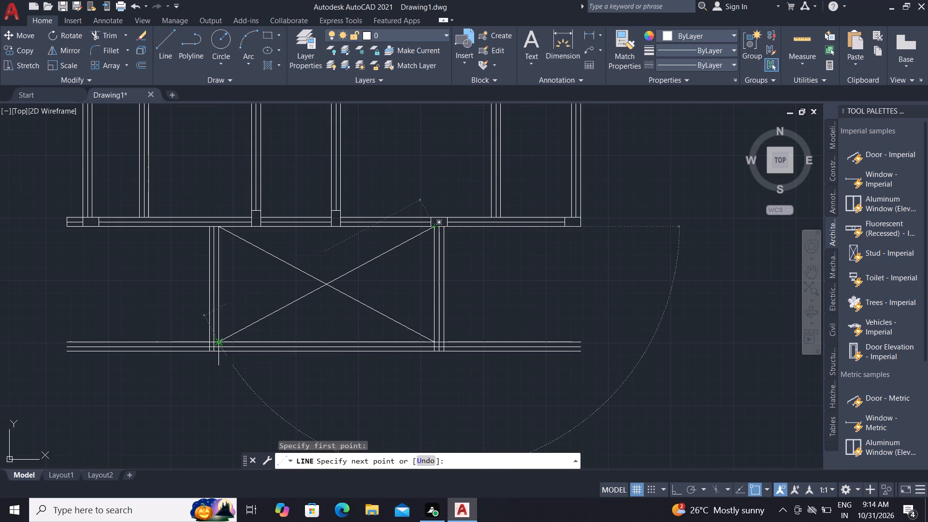
key("Escape")
key("Escape")
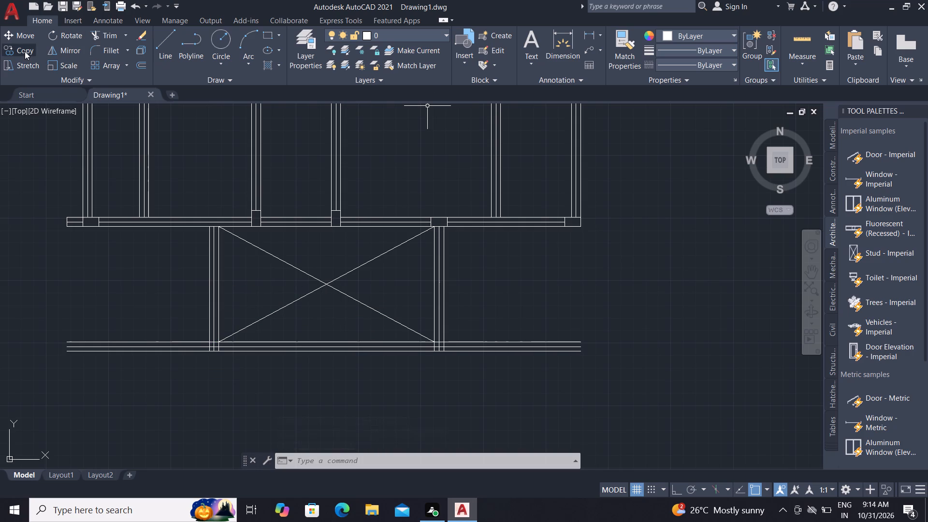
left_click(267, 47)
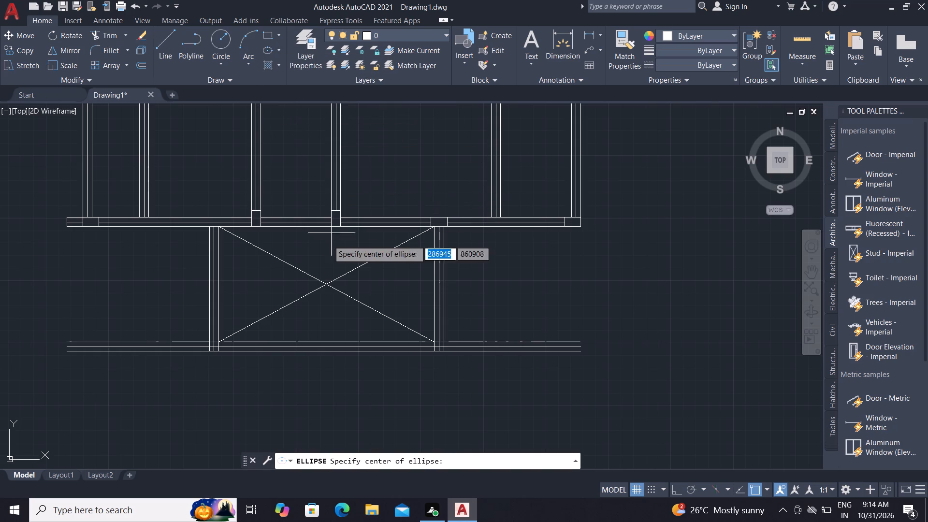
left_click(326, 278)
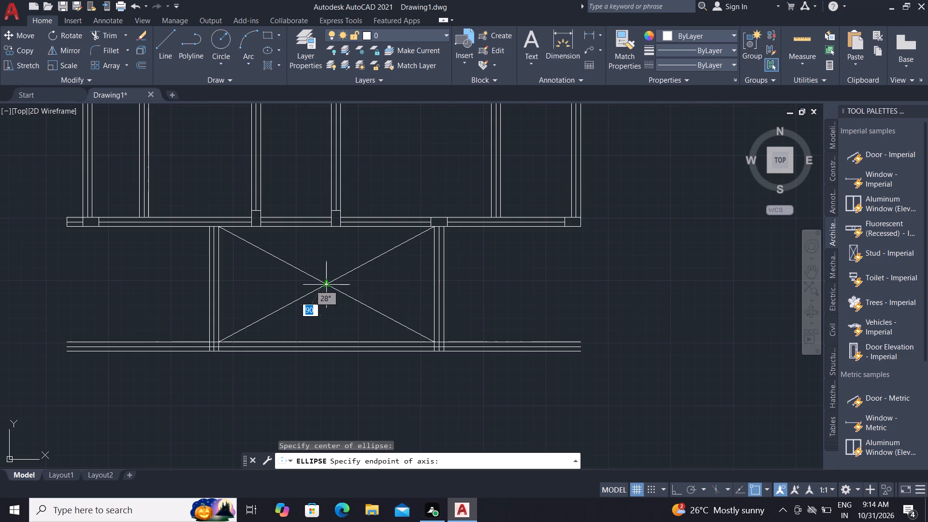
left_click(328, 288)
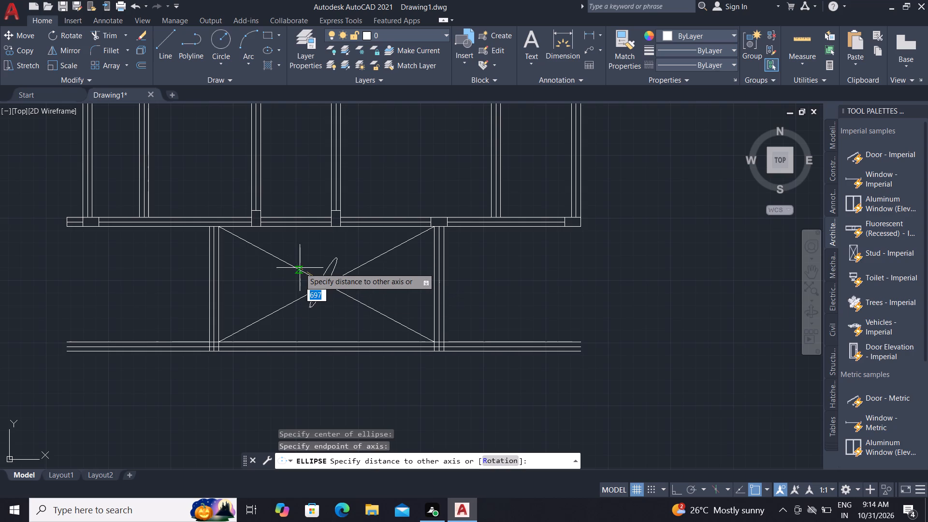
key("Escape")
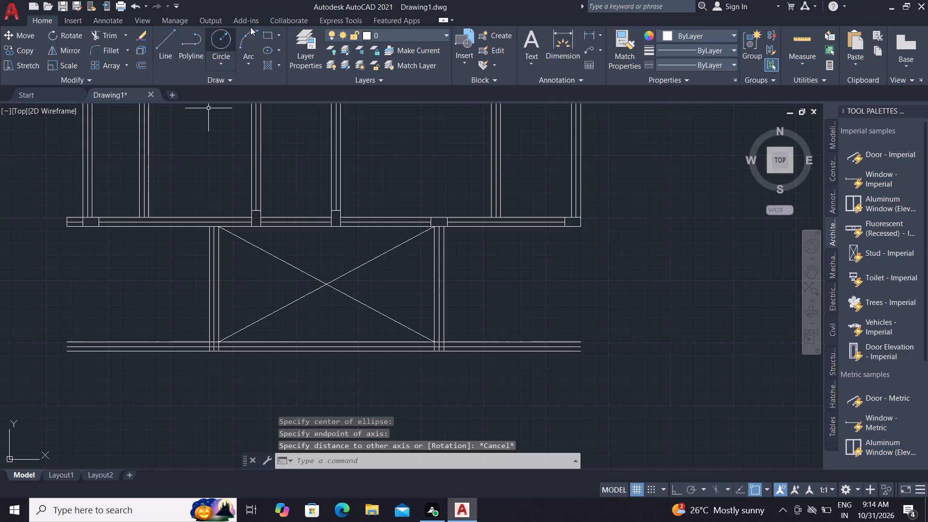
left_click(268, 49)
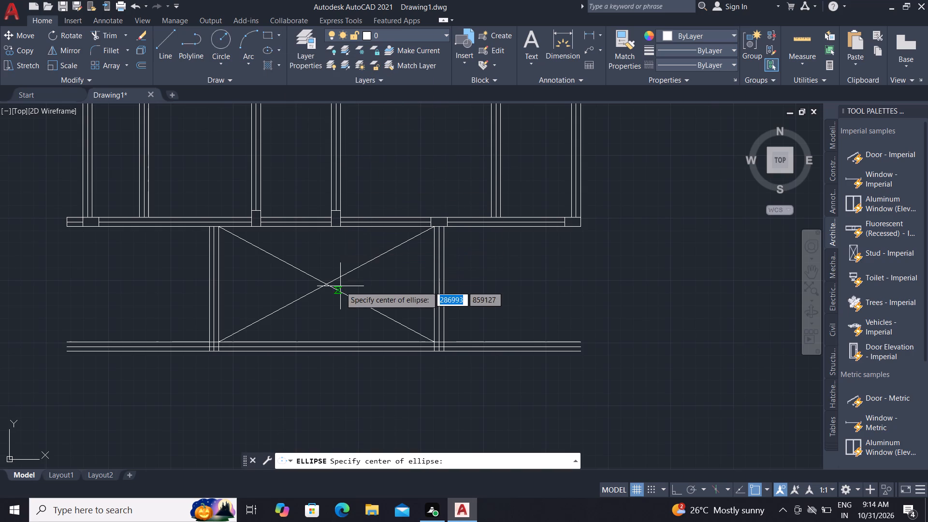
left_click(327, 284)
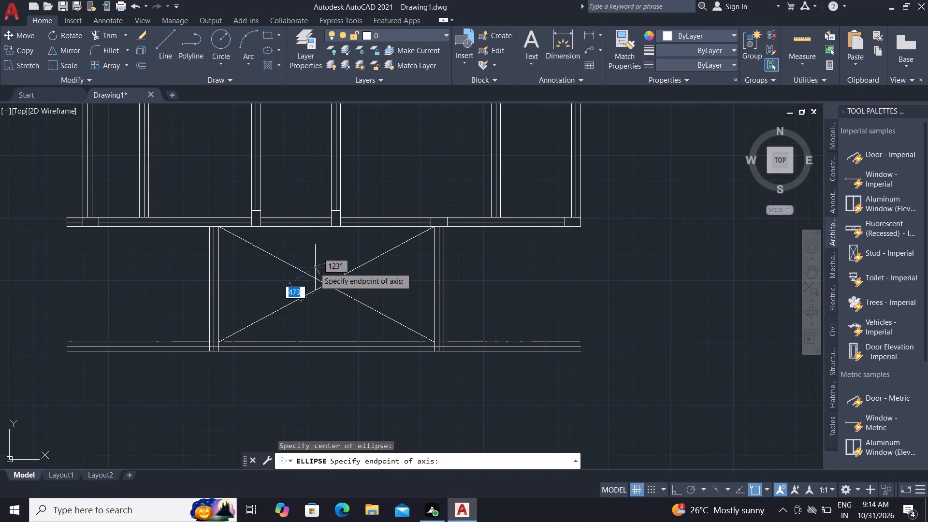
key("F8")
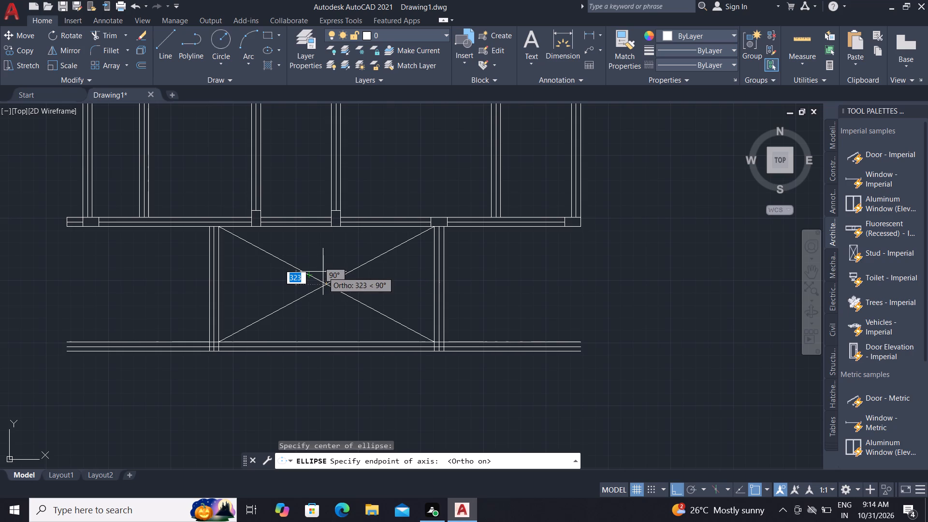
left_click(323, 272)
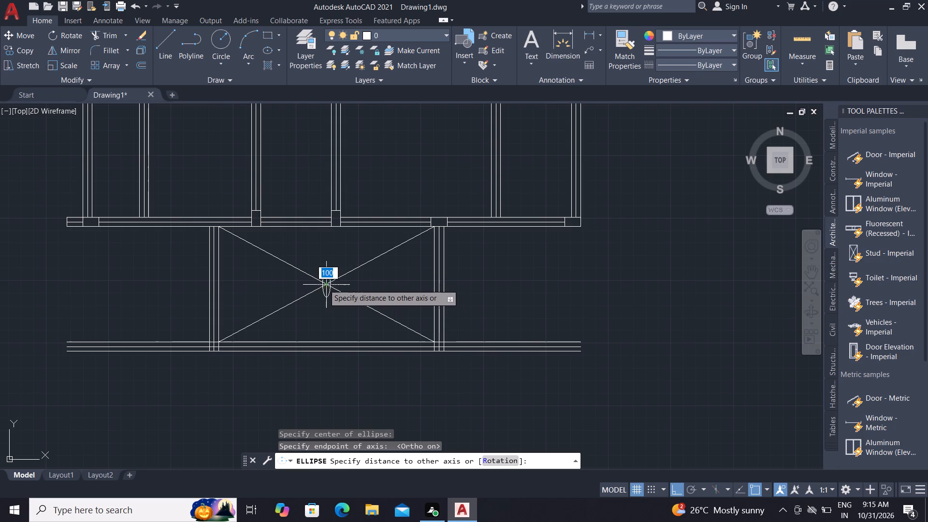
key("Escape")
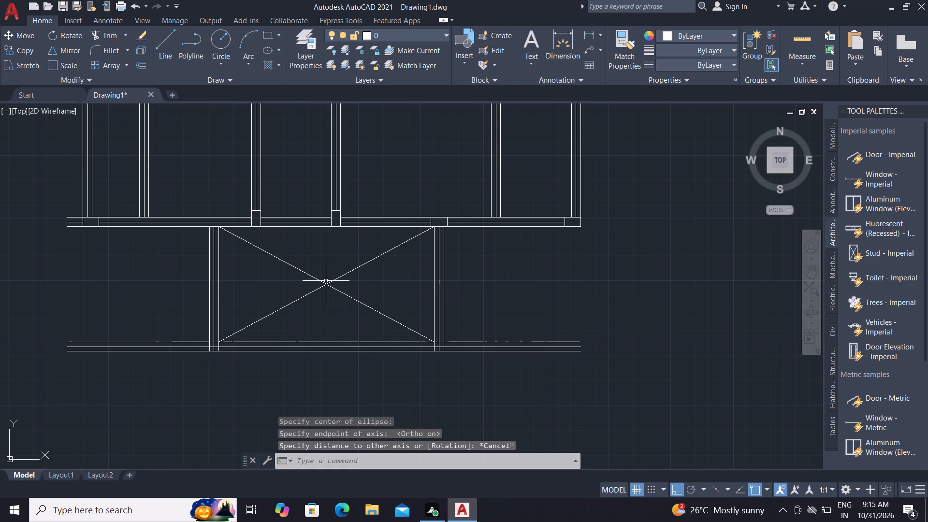
With Ortho on, draw a flat ellipse centred on the diagonals' intersection, with a horizontal half-axis of about 578 mm.
left_click(266, 47)
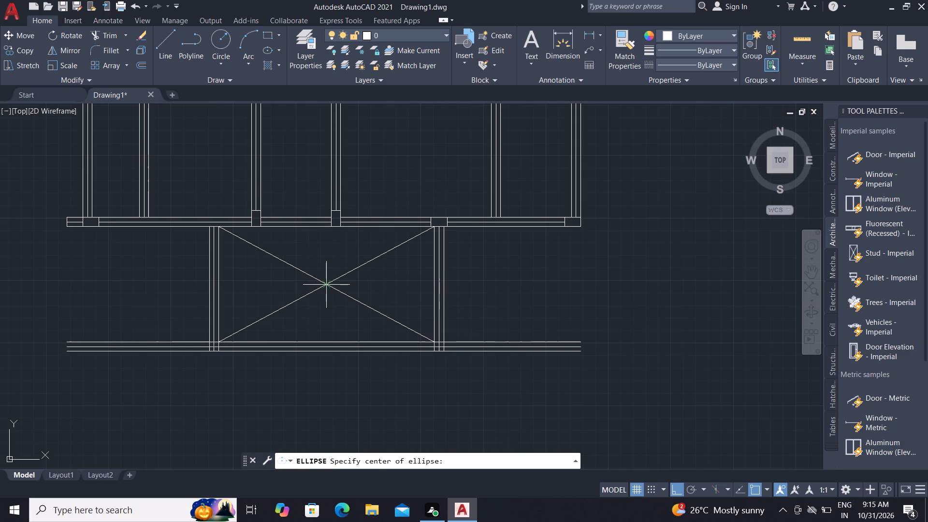
left_click(326, 282)
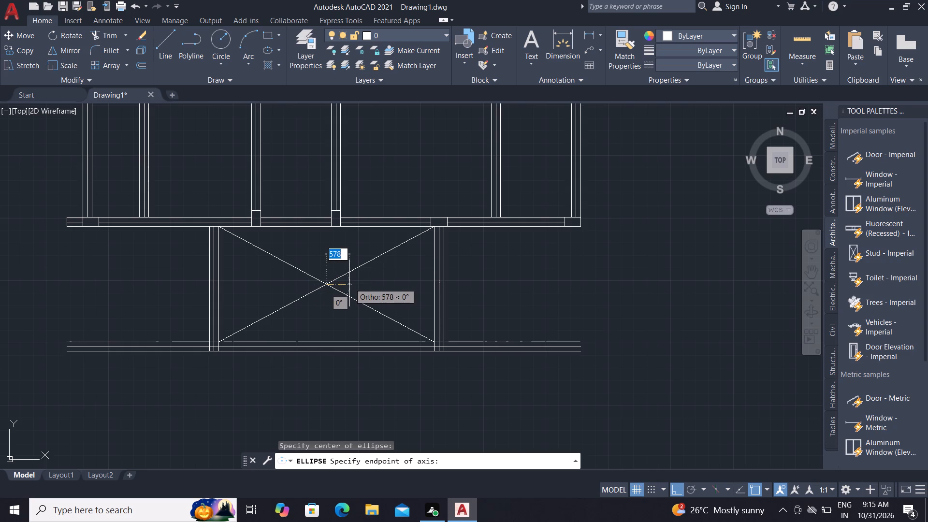
left_click(349, 283)
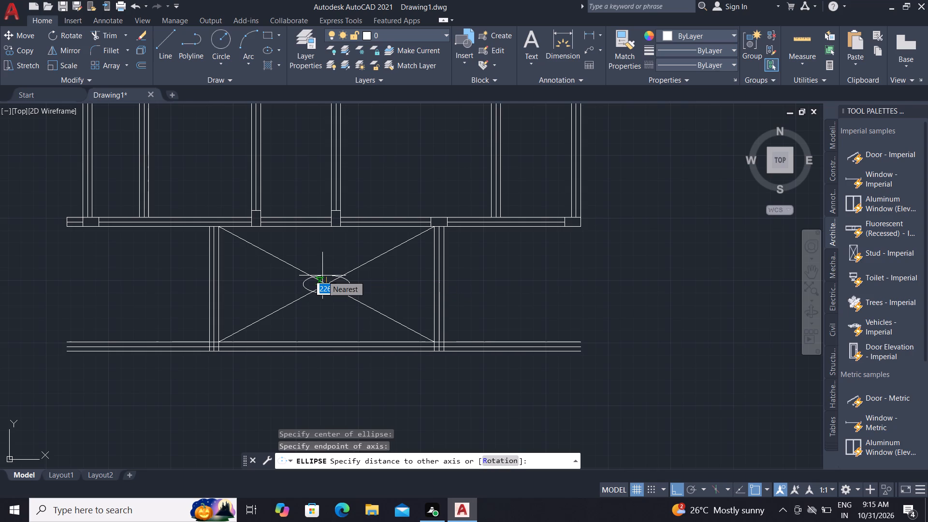
left_click(322, 275)
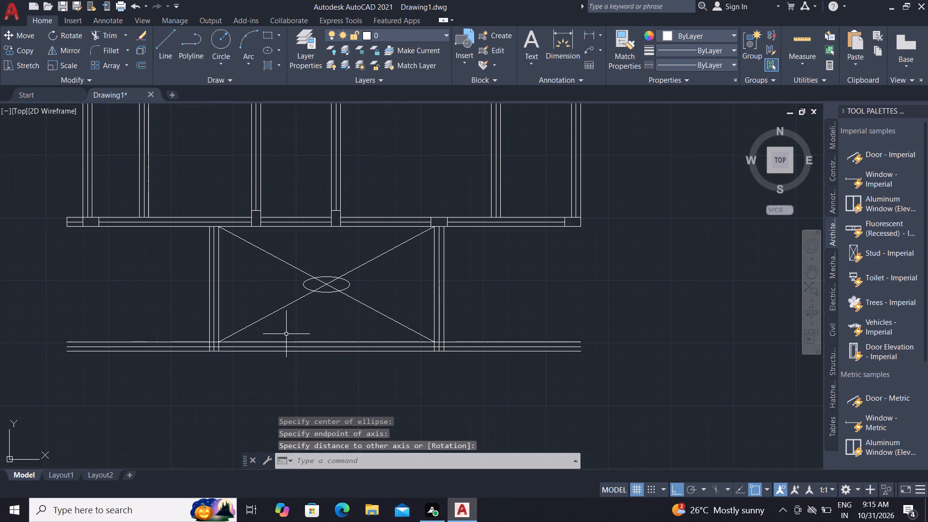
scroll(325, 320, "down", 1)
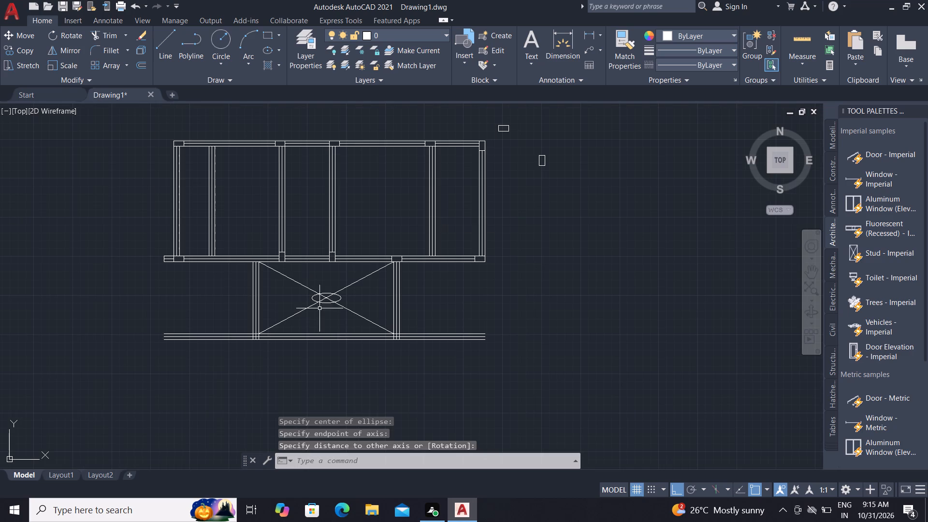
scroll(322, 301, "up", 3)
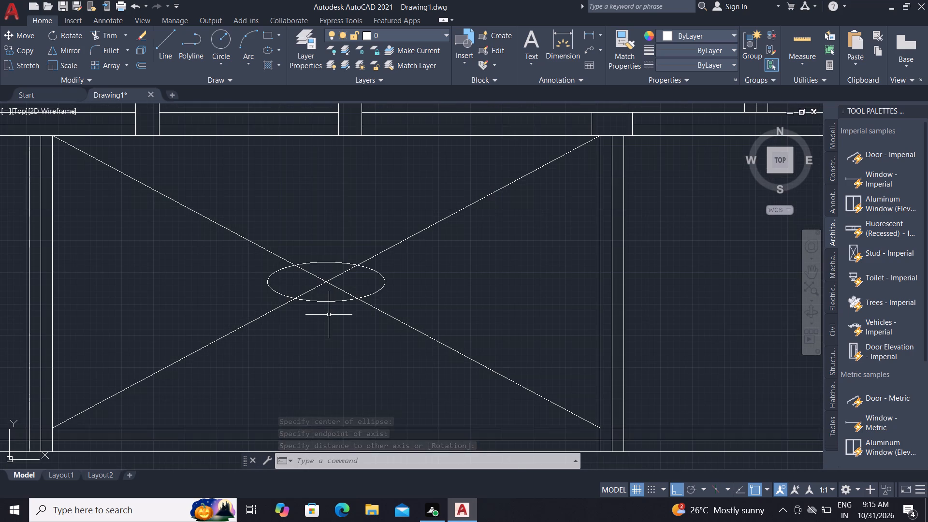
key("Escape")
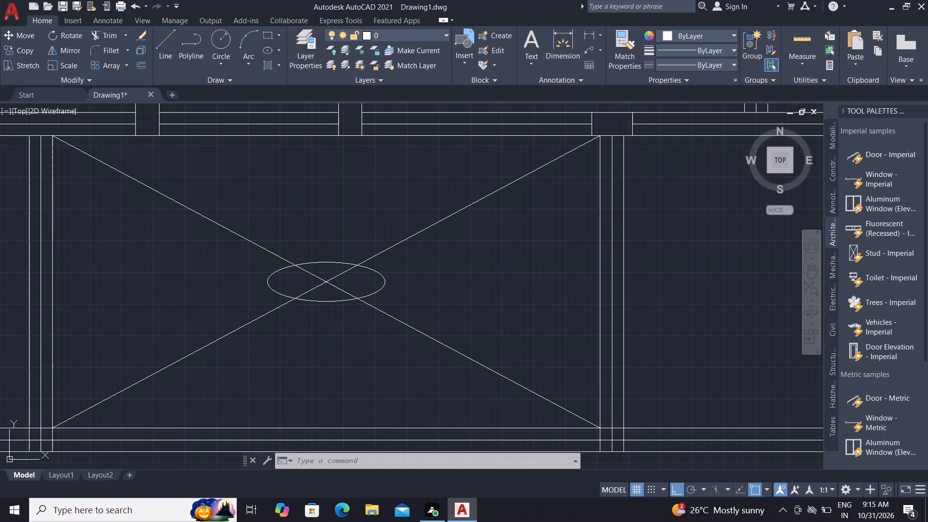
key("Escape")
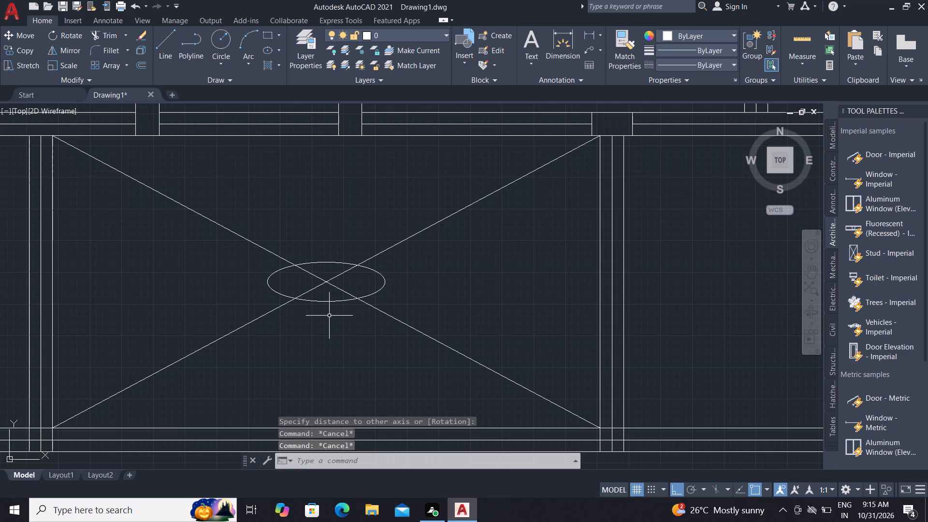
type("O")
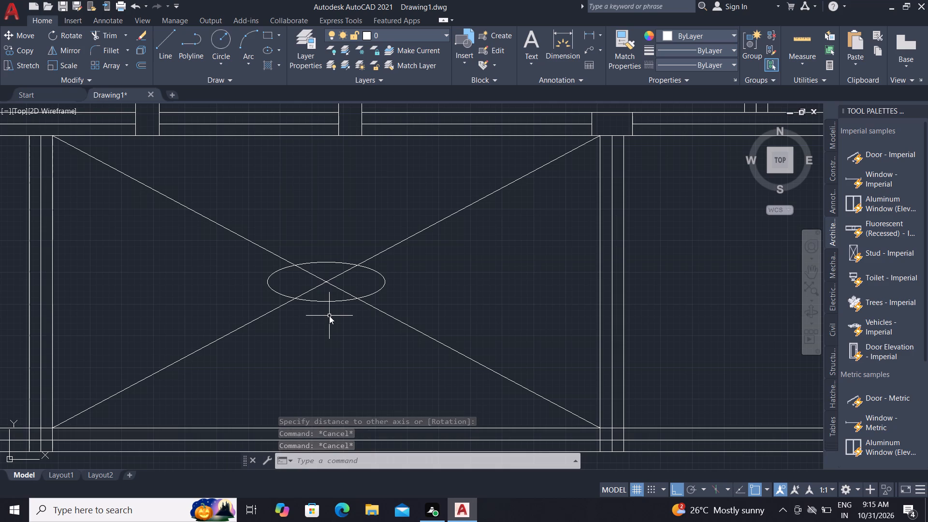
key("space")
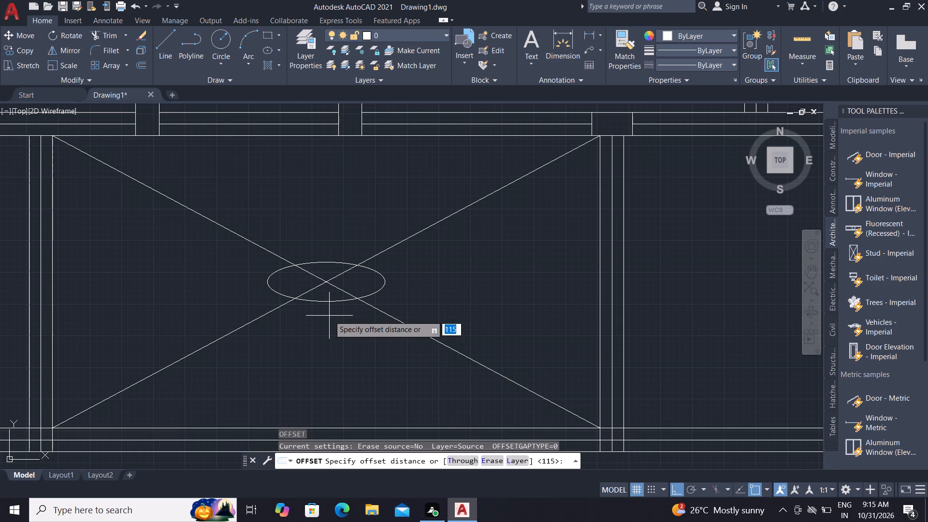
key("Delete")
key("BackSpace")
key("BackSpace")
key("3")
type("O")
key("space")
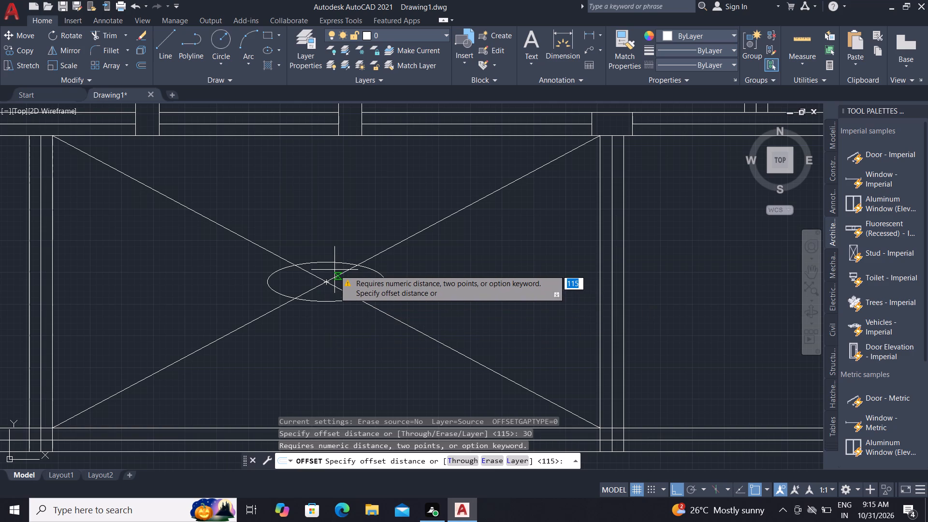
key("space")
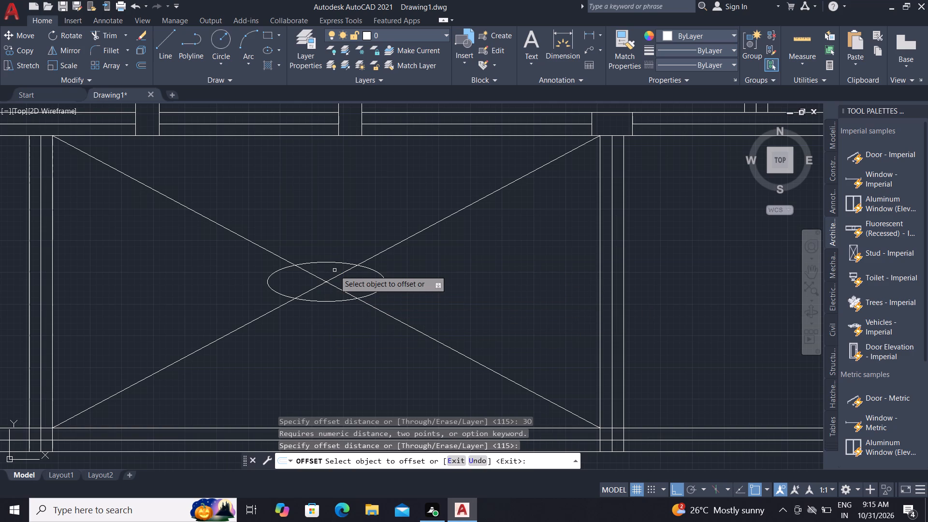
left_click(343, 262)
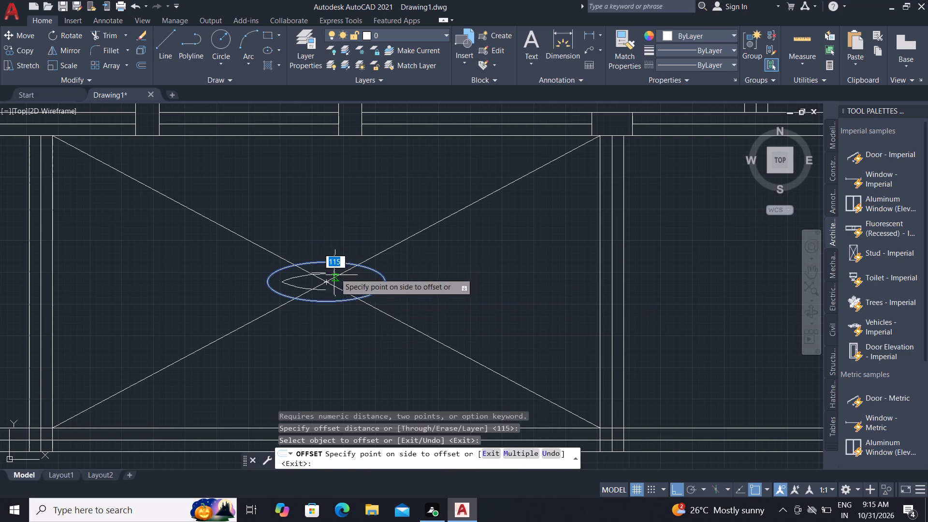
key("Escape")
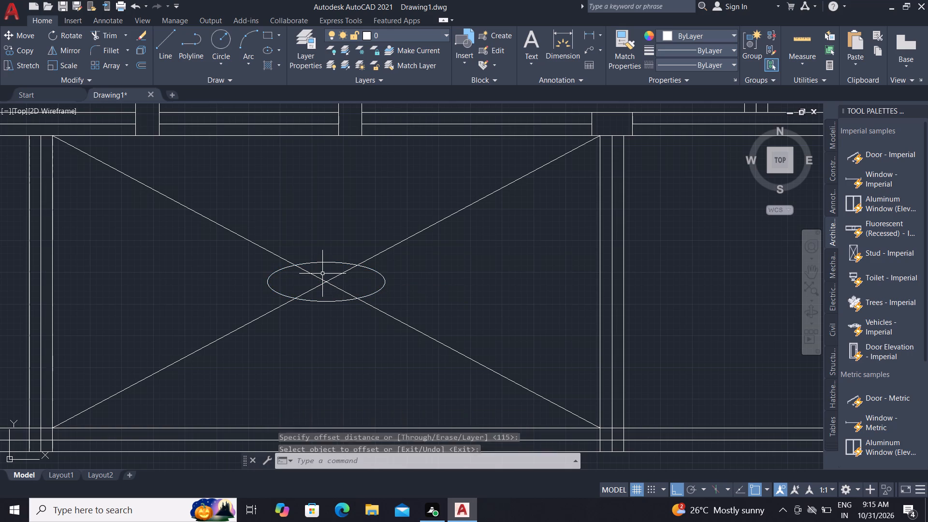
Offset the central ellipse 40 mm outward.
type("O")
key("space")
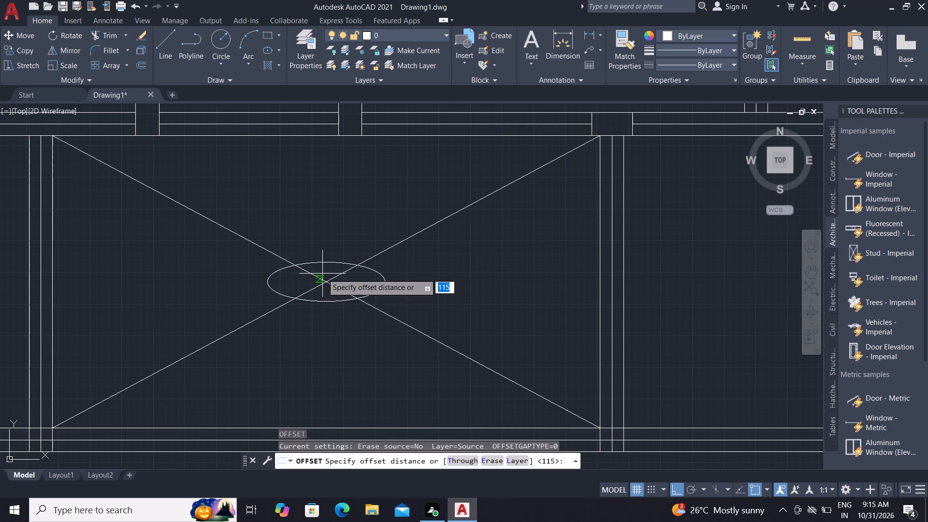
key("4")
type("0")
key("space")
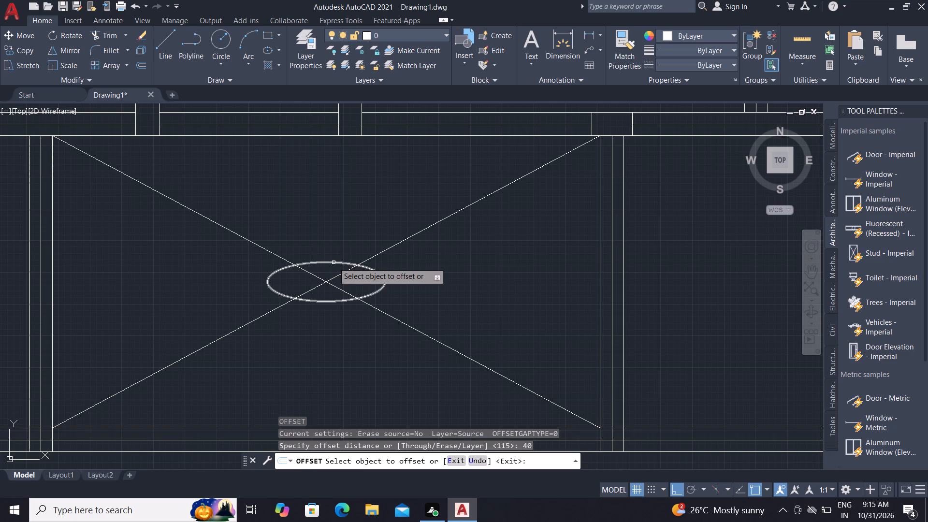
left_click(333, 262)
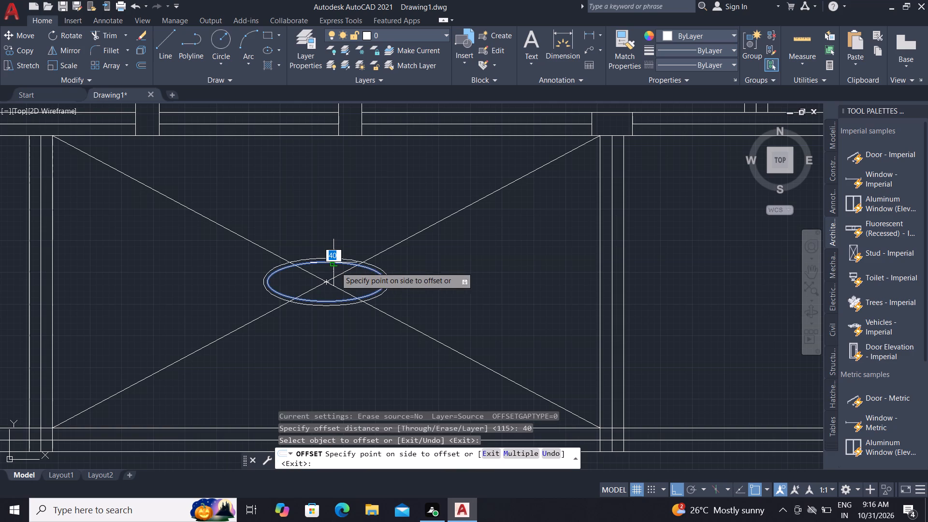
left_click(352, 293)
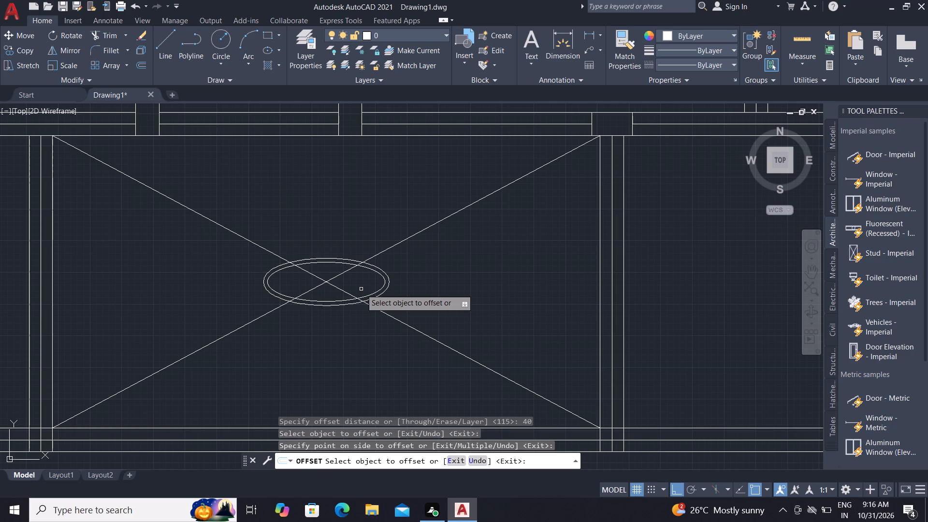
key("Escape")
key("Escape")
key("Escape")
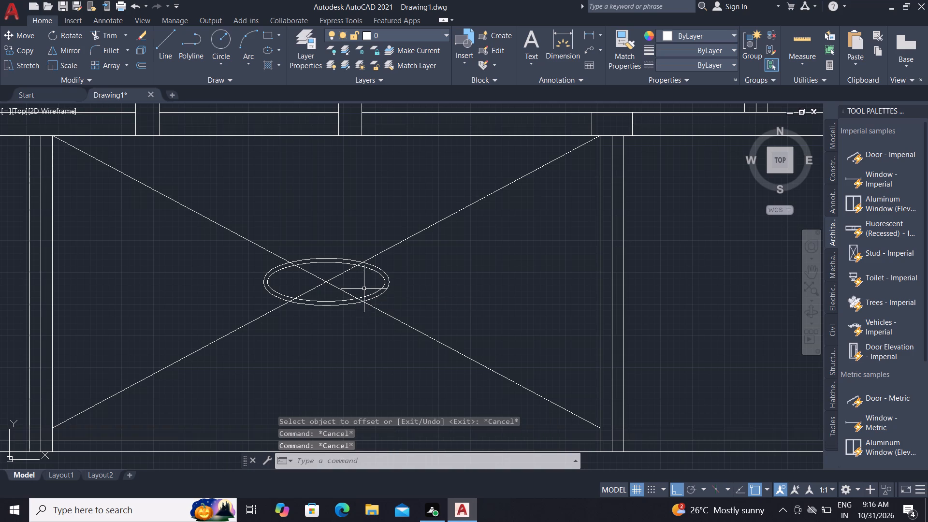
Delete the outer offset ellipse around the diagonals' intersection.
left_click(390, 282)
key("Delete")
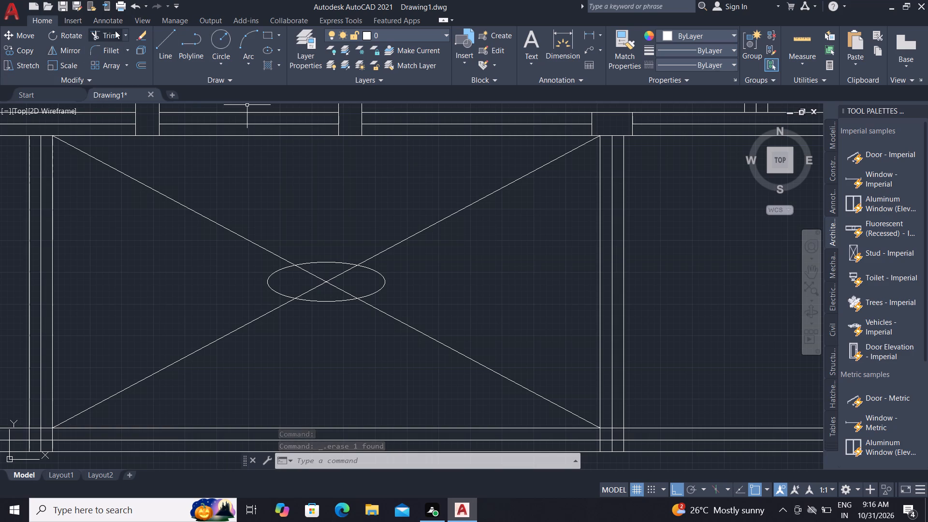
Trim away all the diagonal segments inside the ellipse, leaving the diagonals ending on its outline.
left_click(95, 30)
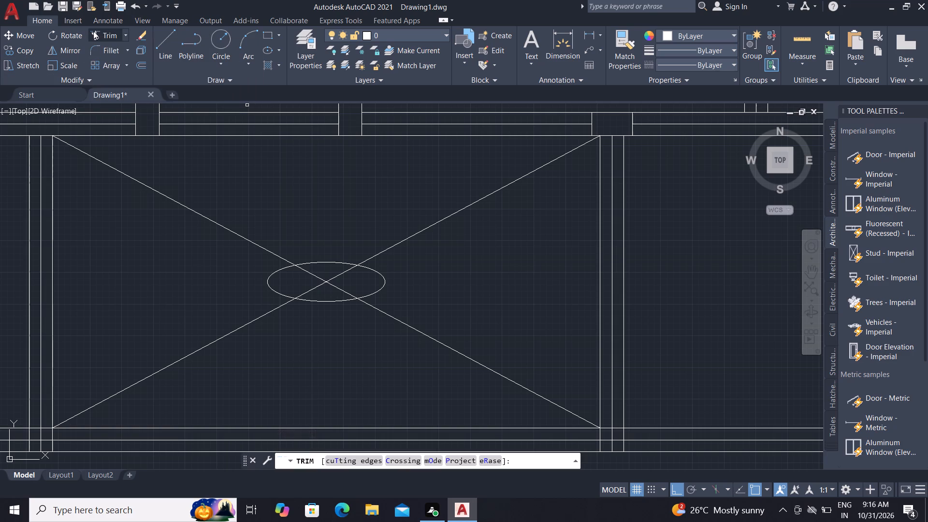
scroll(307, 302, "up", 2)
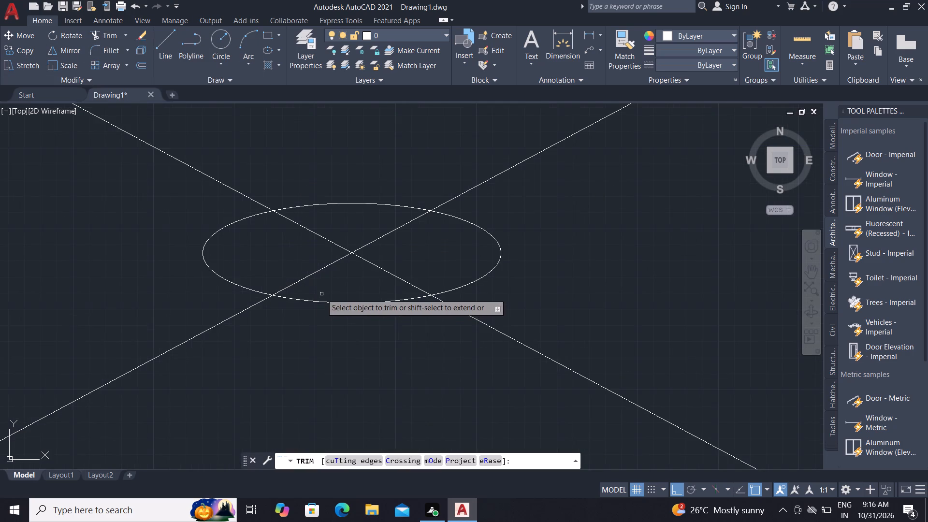
scroll(322, 292, "up", 1)
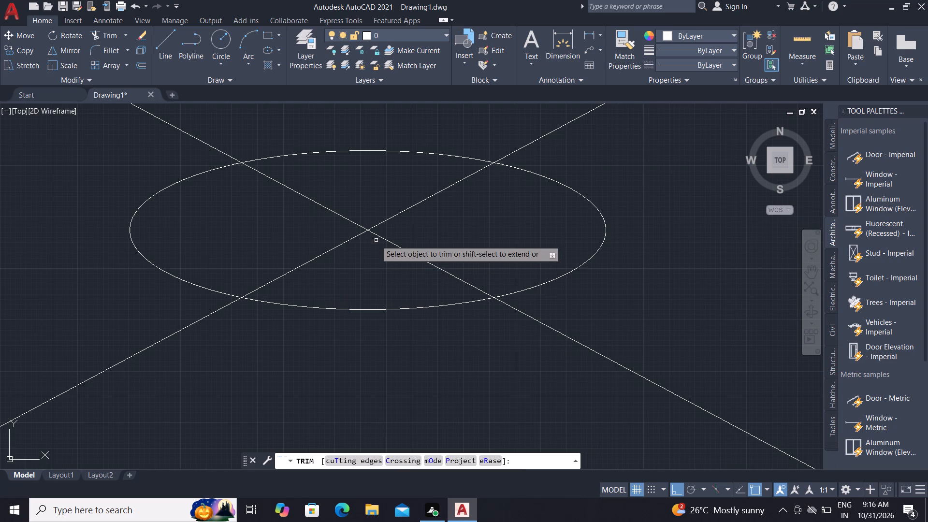
left_click(378, 237)
left_click(324, 225)
left_click(340, 254)
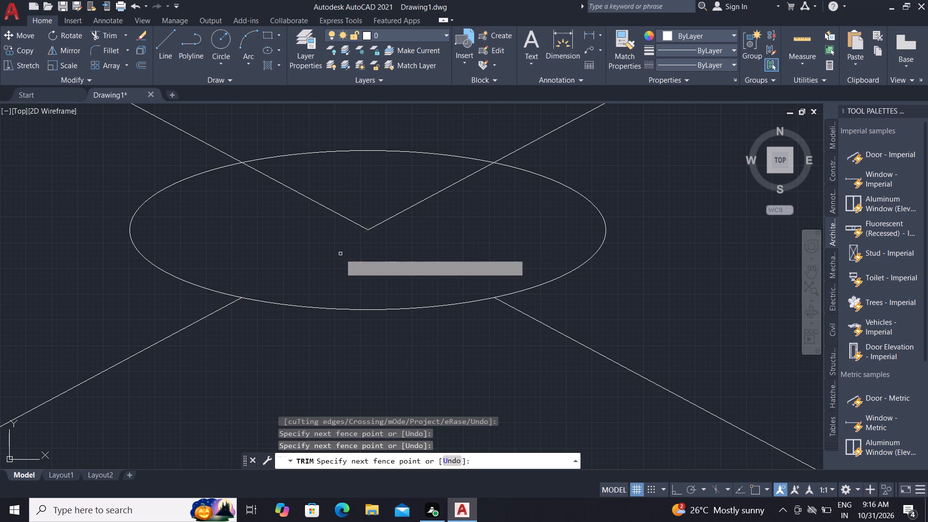
left_click(333, 230)
left_click(413, 202)
left_click(410, 199)
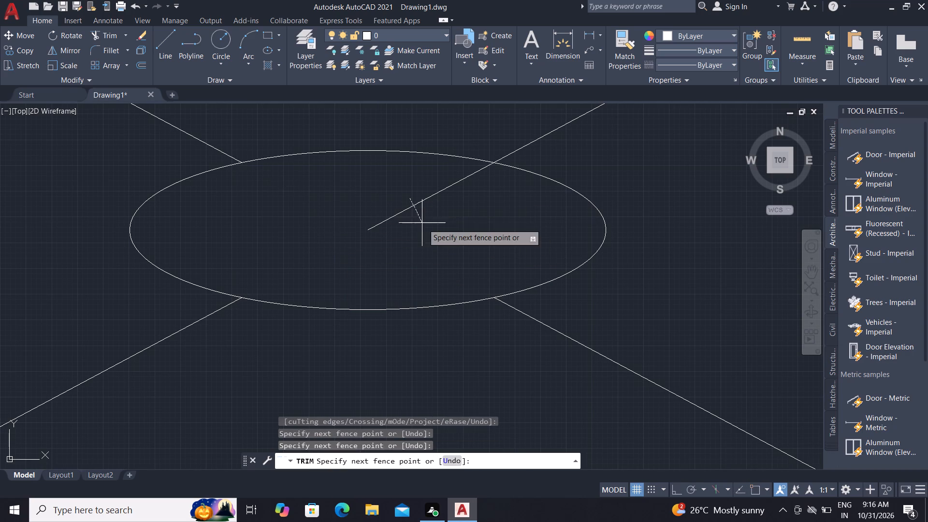
left_click(425, 223)
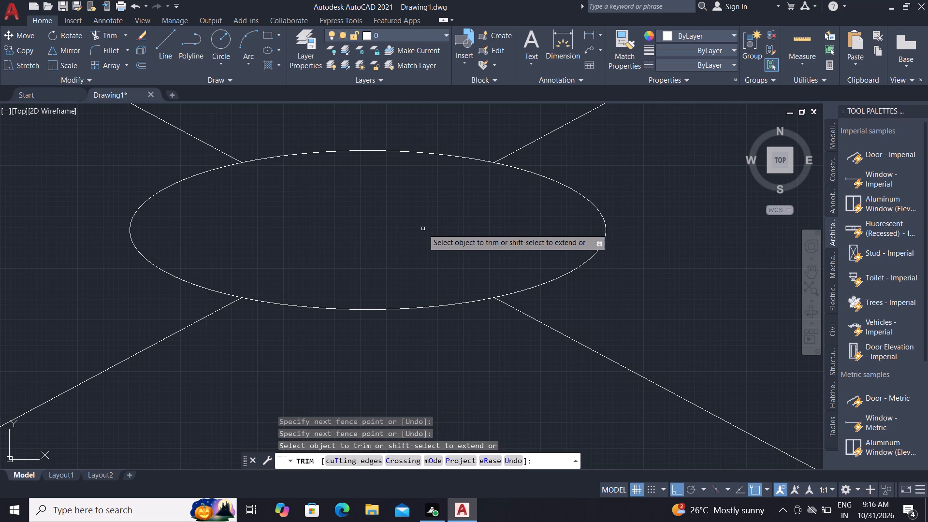
key("Escape")
key("Escape")
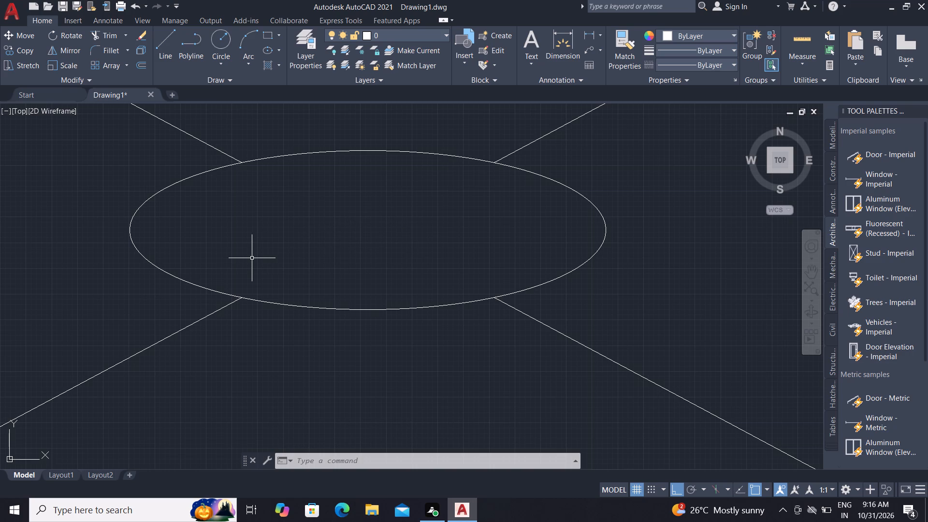
Add the multiline text label "RS-1" in a text box spanning the middle of the ellipse.
type("T")
key("space")
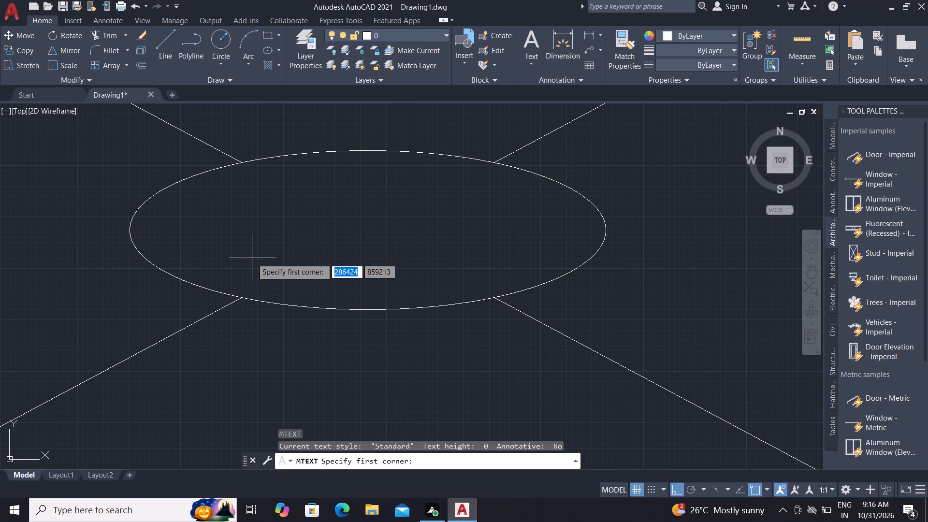
left_click(220, 208)
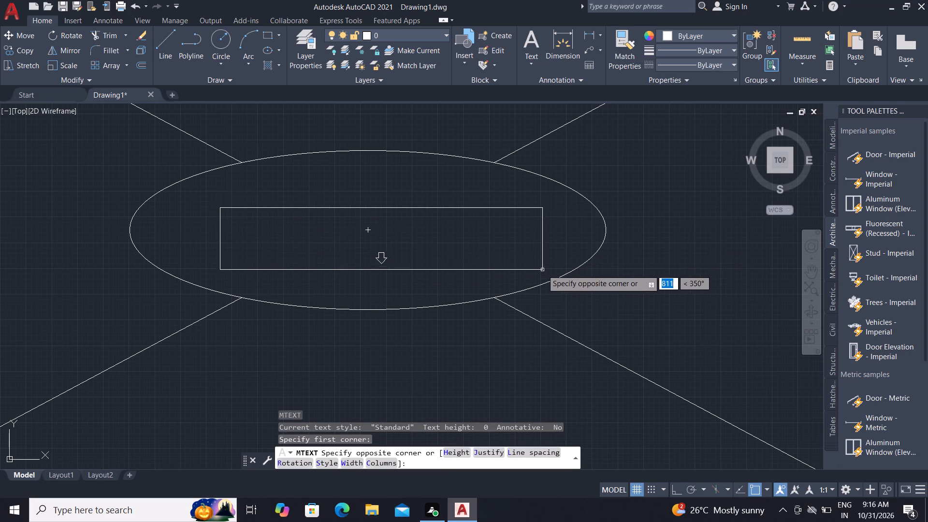
left_click(539, 271)
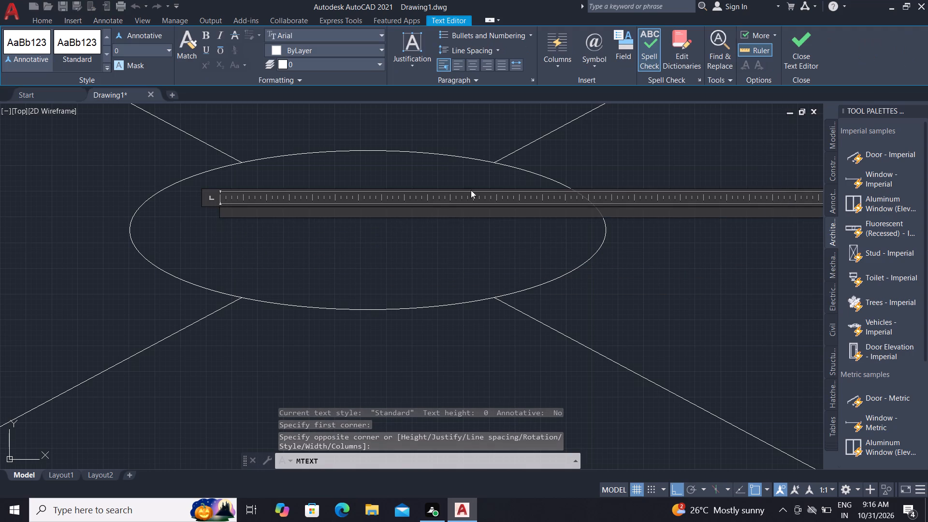
key("r")
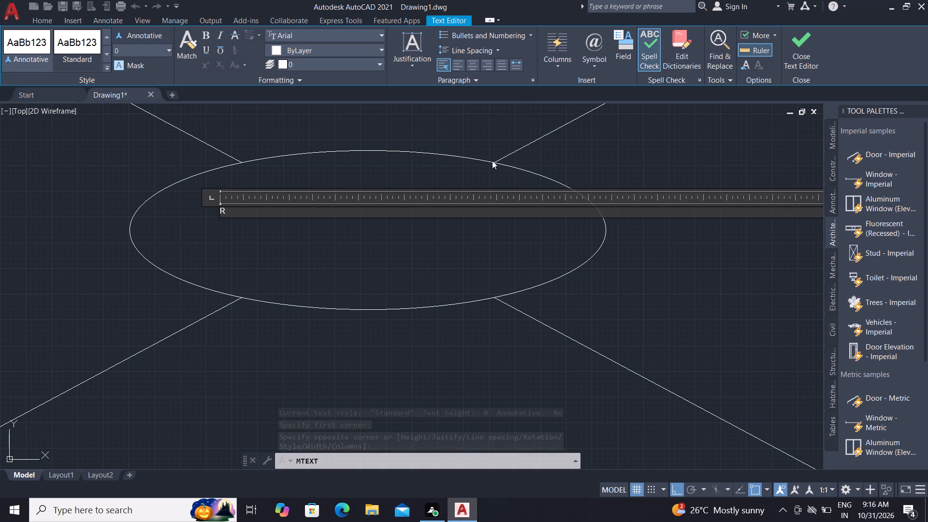
key("s")
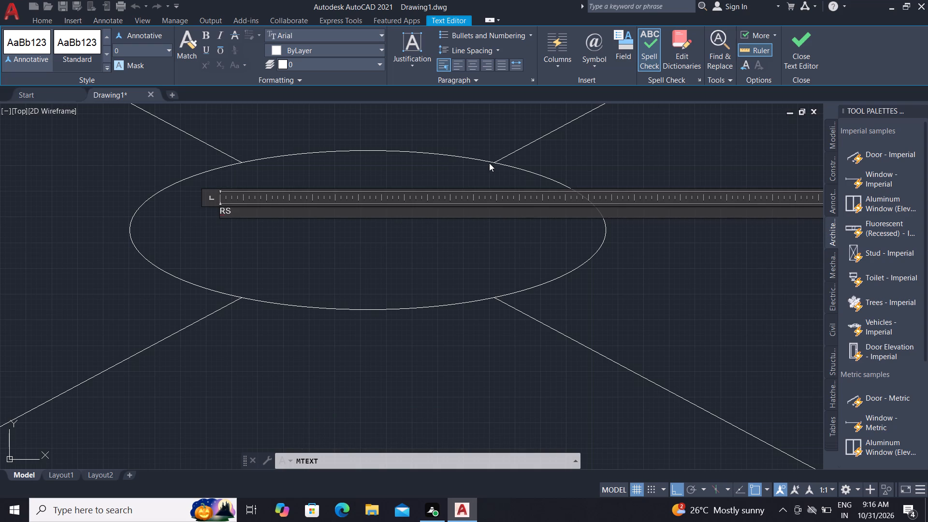
key("equal")
key("BackSpace")
key("minus")
key("1")
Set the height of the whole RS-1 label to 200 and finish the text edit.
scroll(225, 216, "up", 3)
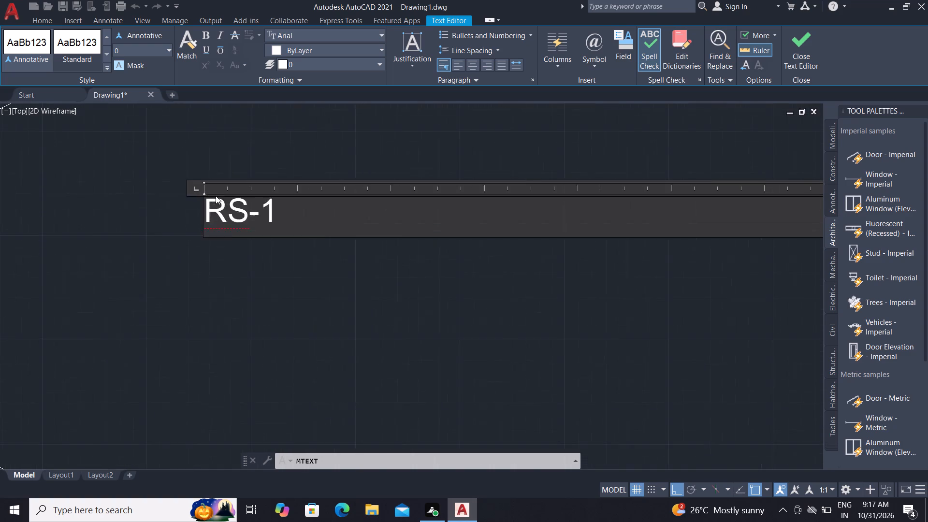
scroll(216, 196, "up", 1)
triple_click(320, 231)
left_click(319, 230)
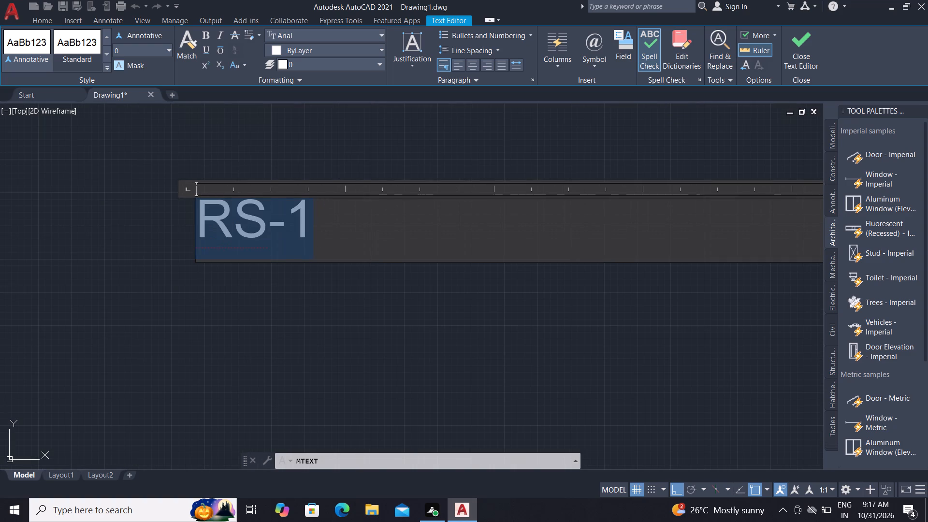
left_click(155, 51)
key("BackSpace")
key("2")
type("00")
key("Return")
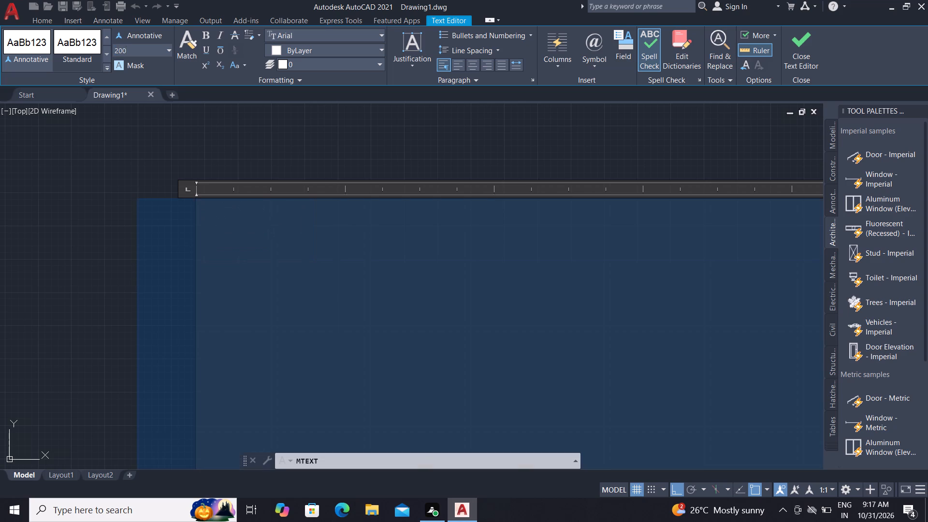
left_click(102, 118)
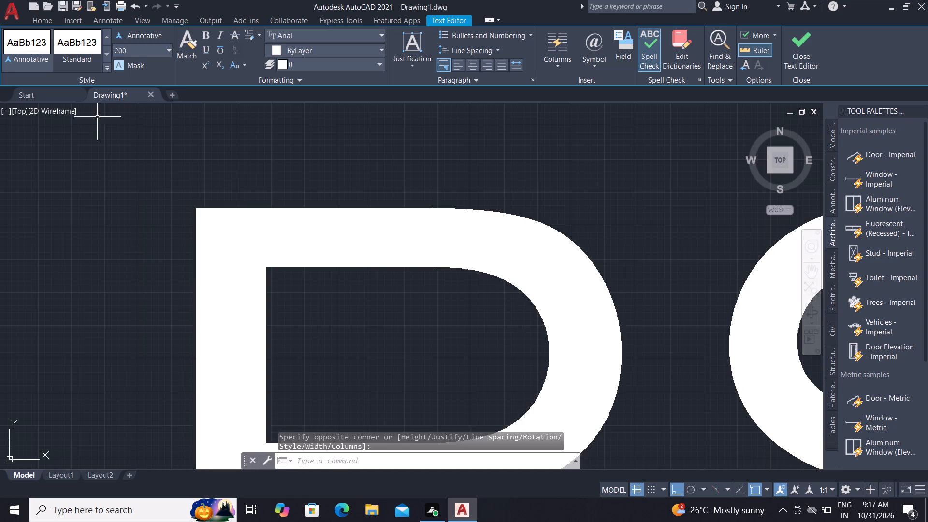
Reopen the RS-1 label for editing and set its text height to 180.
scroll(232, 300, "down", 6)
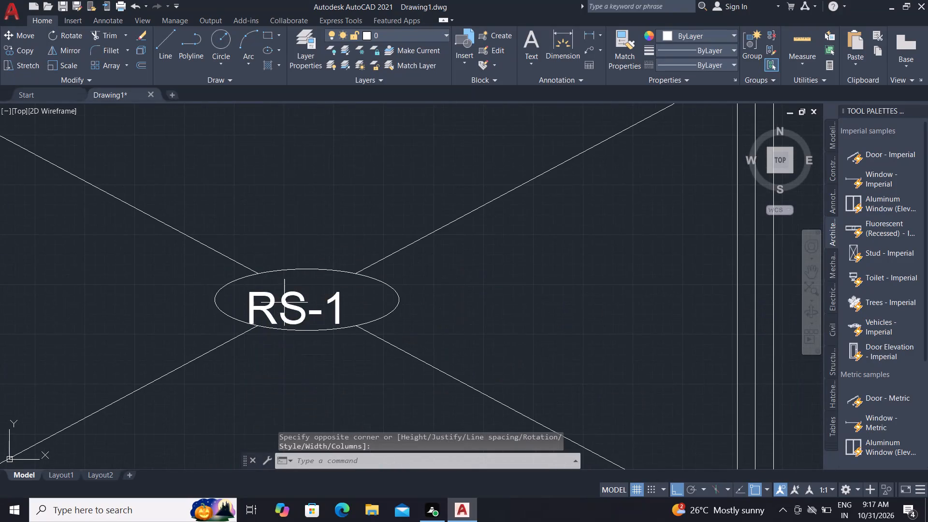
left_click(289, 303)
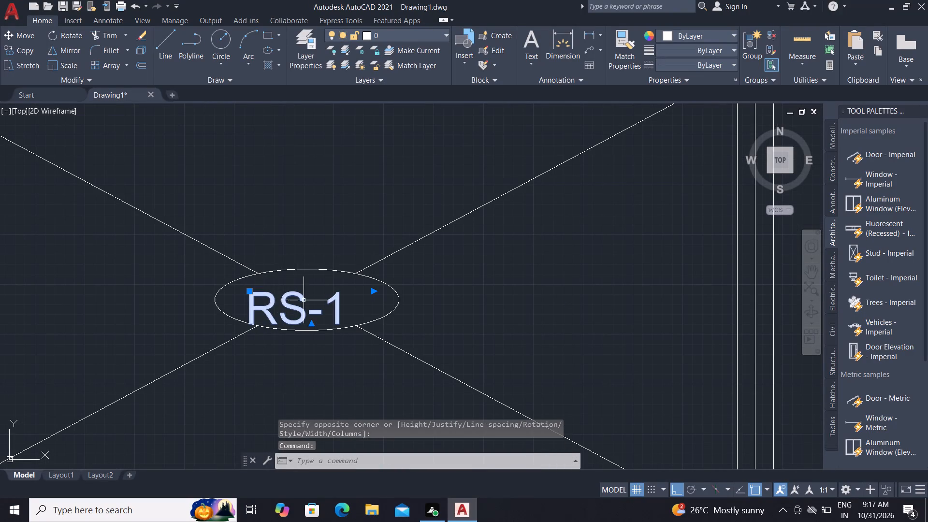
triple_click(299, 308)
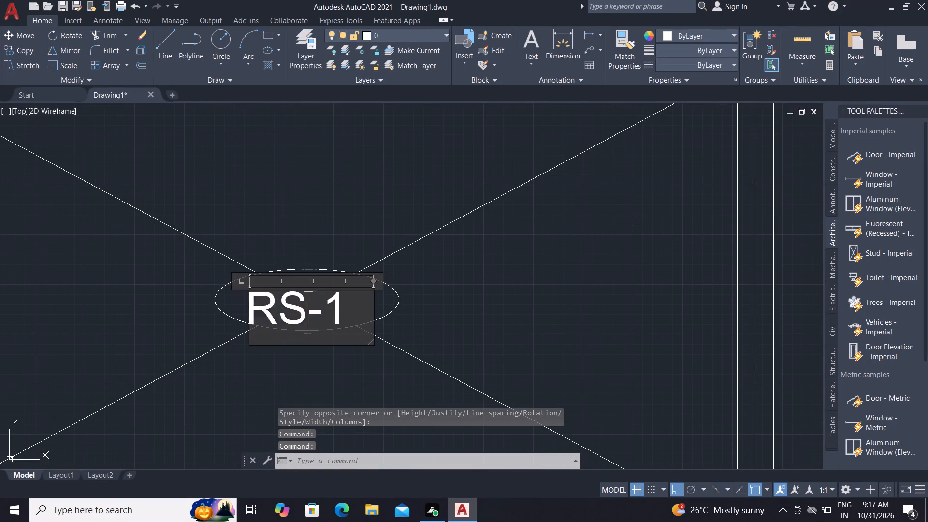
double_click(356, 304)
left_click(356, 304)
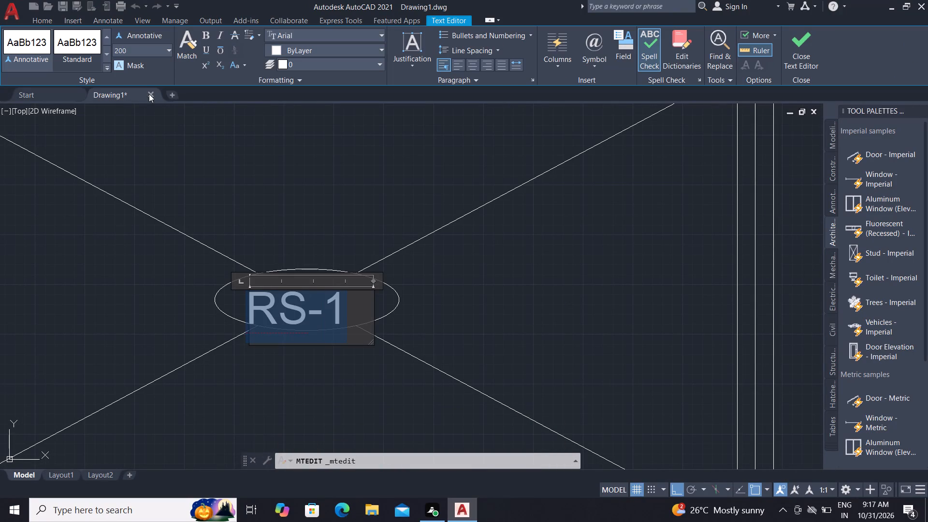
left_click(133, 52)
key("BackSpace")
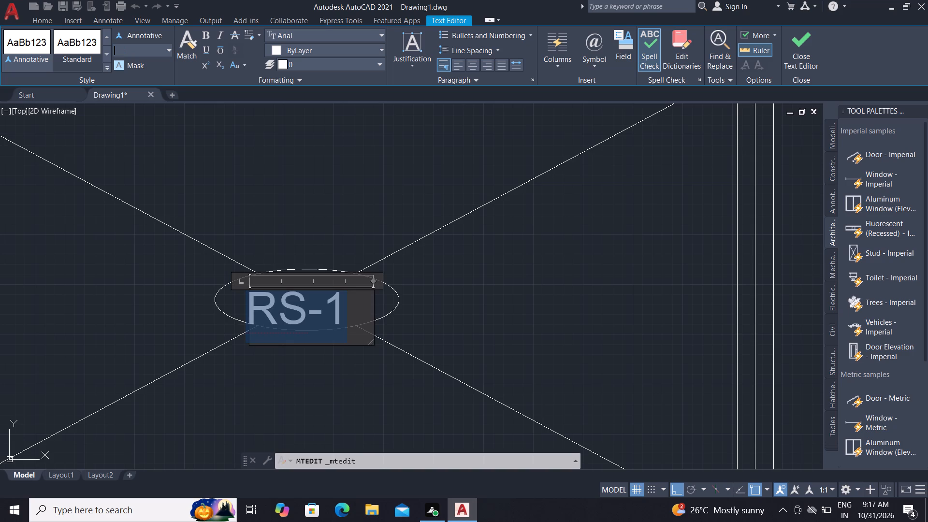
type("18")
key("0")
key("Return")
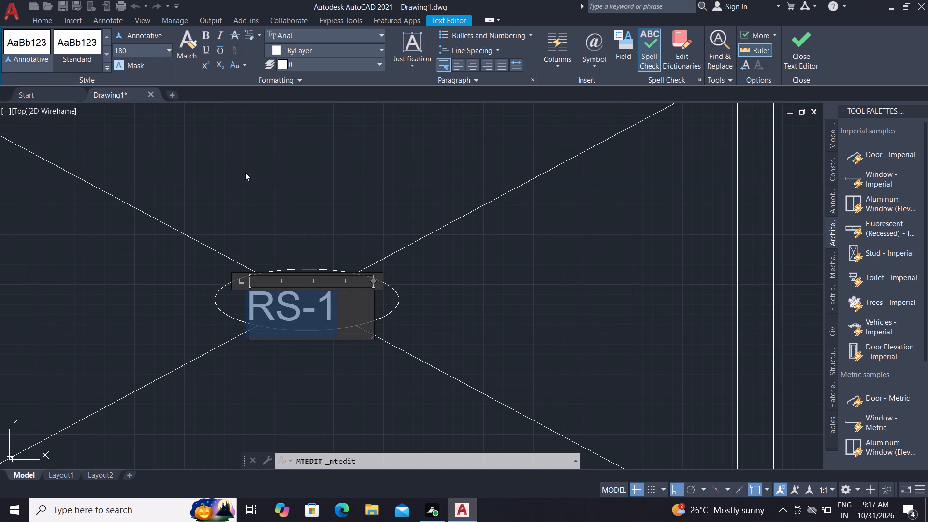
Finish the text edit and move the RS-1 label about 90 mm diagonally up and right to centre it in the ellipse.
left_click(245, 172)
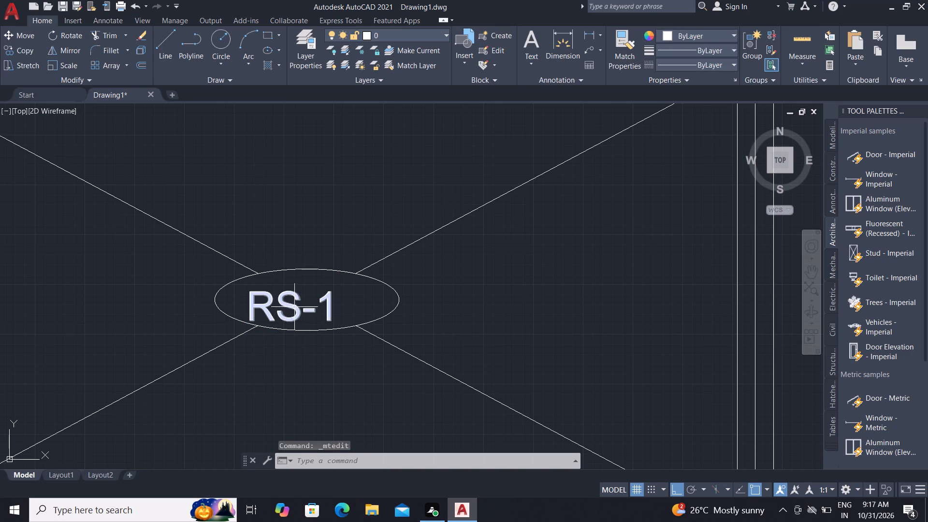
left_click(294, 305)
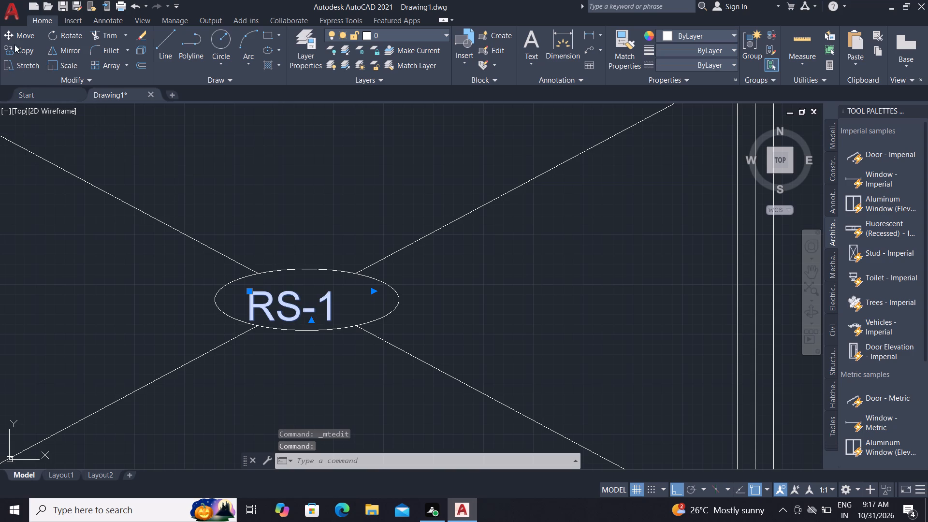
left_click(7, 32)
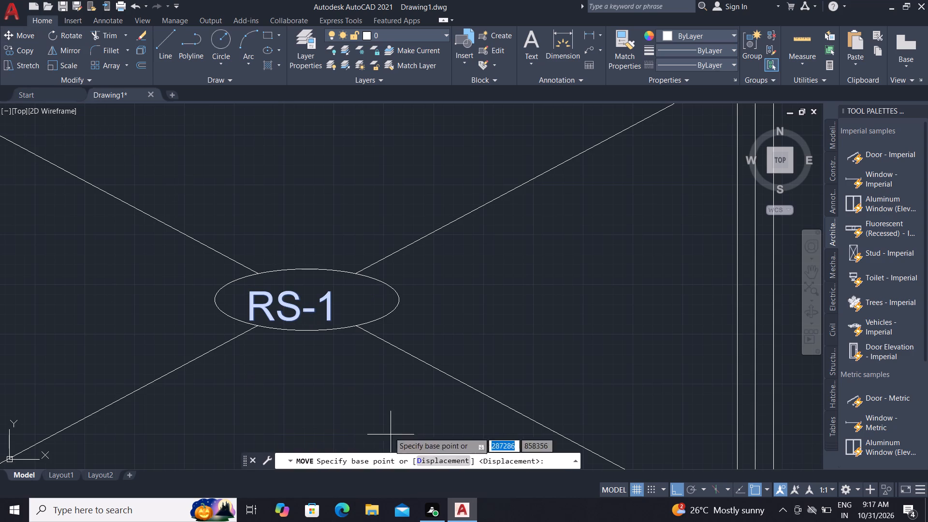
left_click(305, 300)
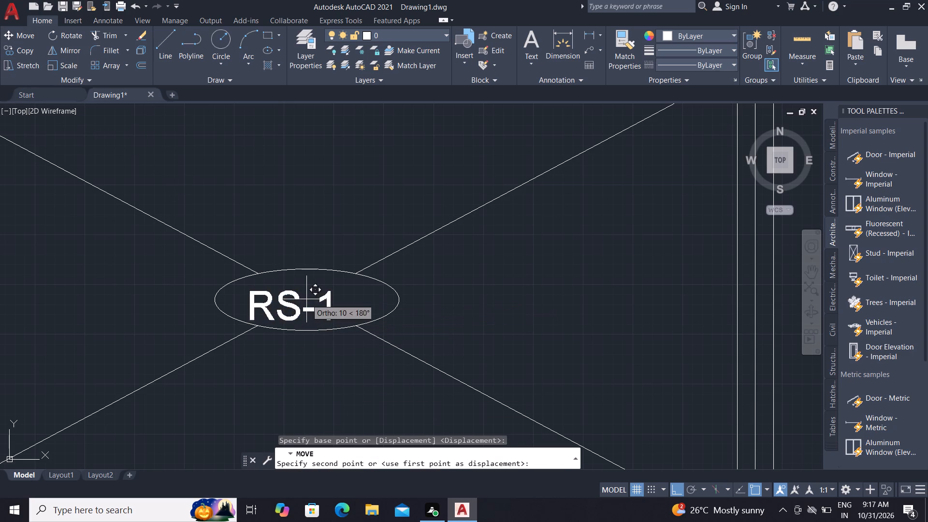
key("F8")
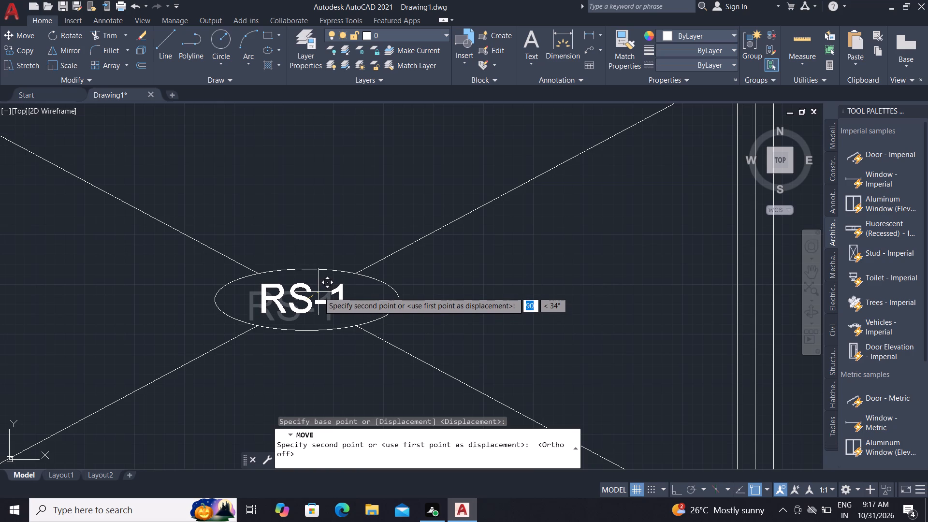
left_click(320, 294)
scroll(207, 325, "down", 2)
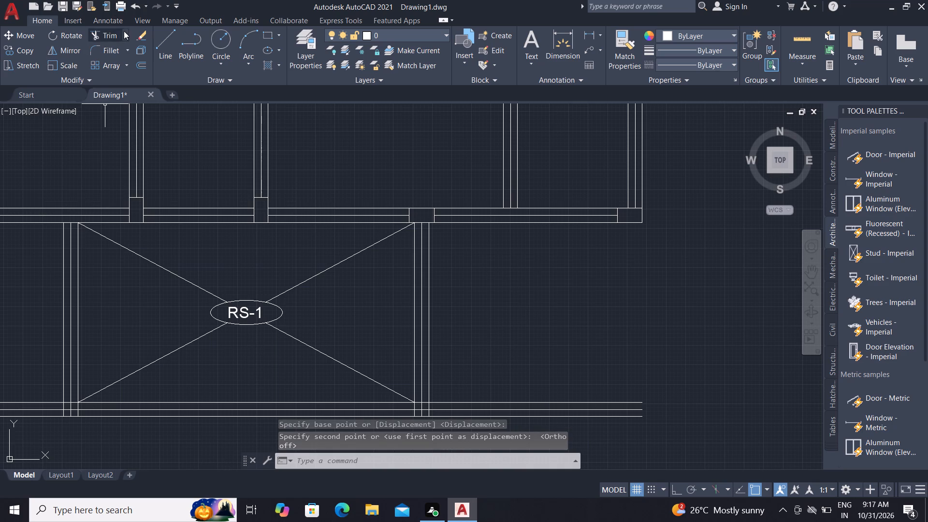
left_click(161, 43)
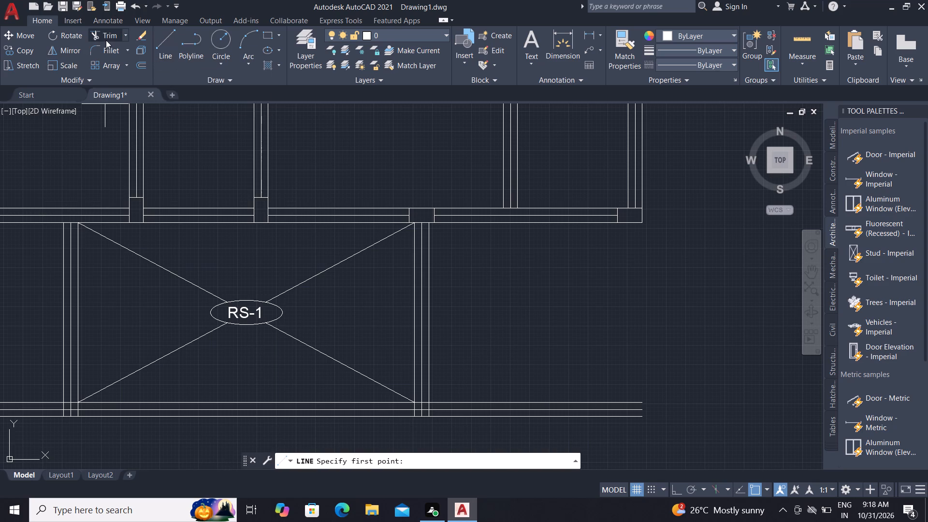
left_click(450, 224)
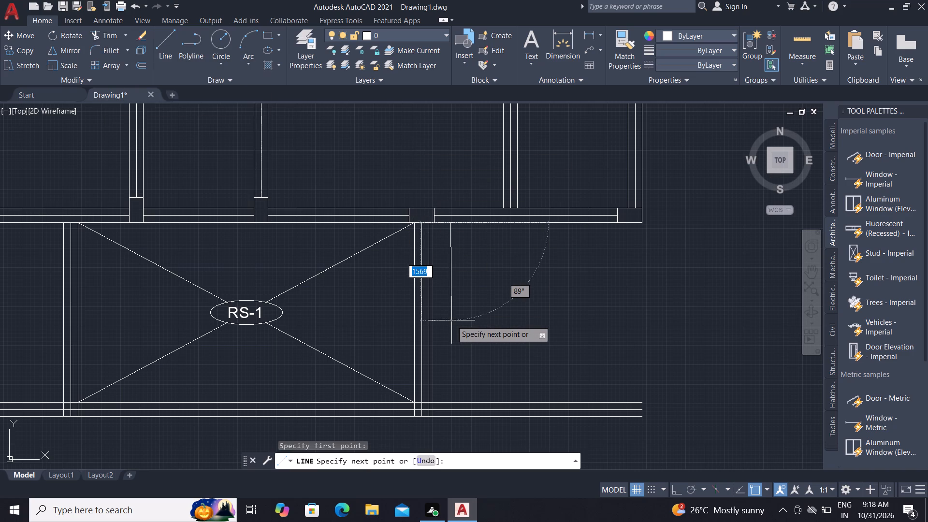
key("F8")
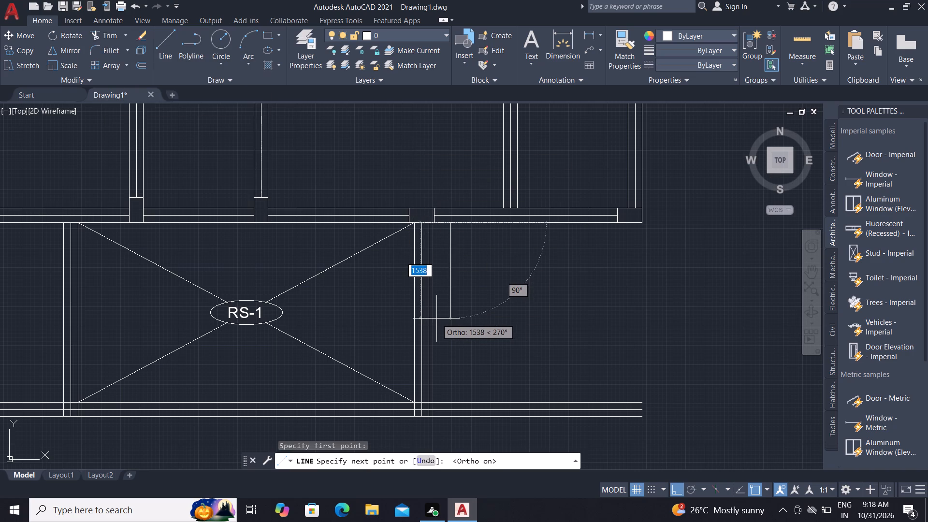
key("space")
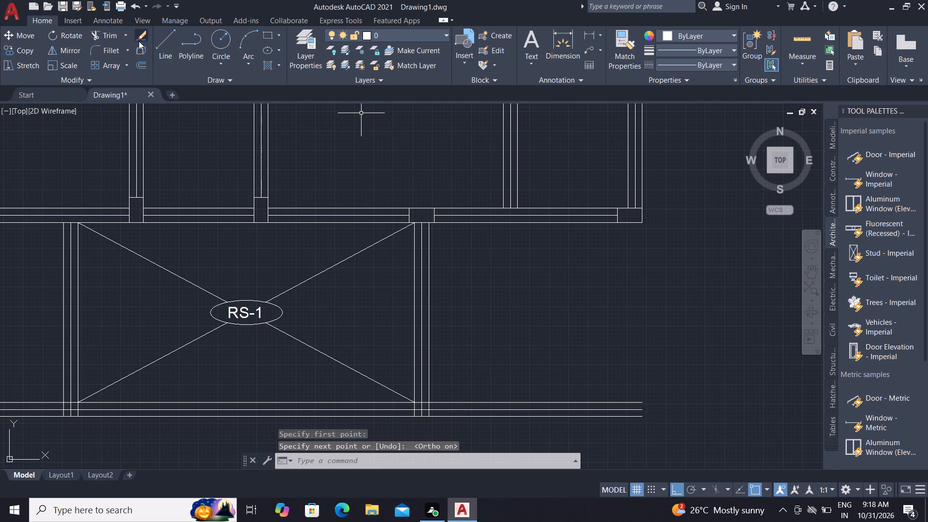
Draw a vertical line about 2885 mm long, just right of the column at the RS-1 bay's upper-right corner, down to the lower wall's upper edge.
left_click(162, 39)
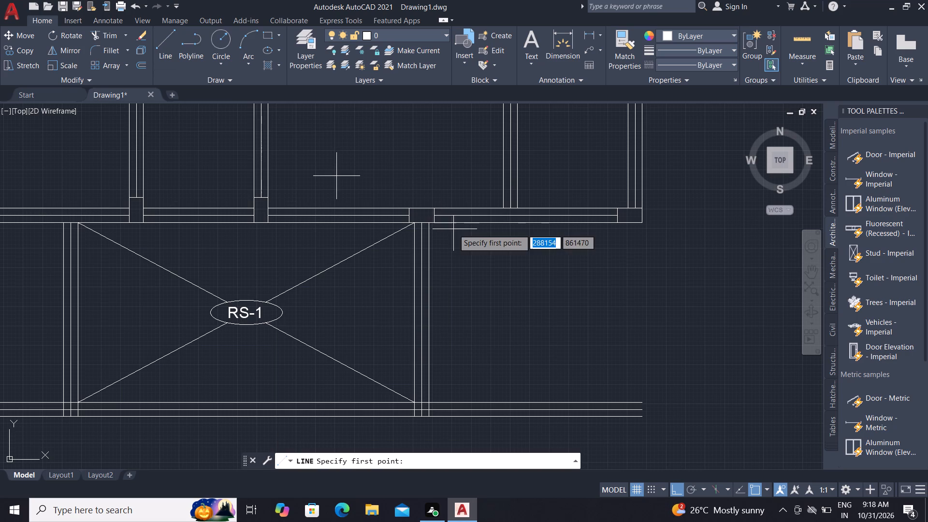
scroll(453, 230, "up", 2)
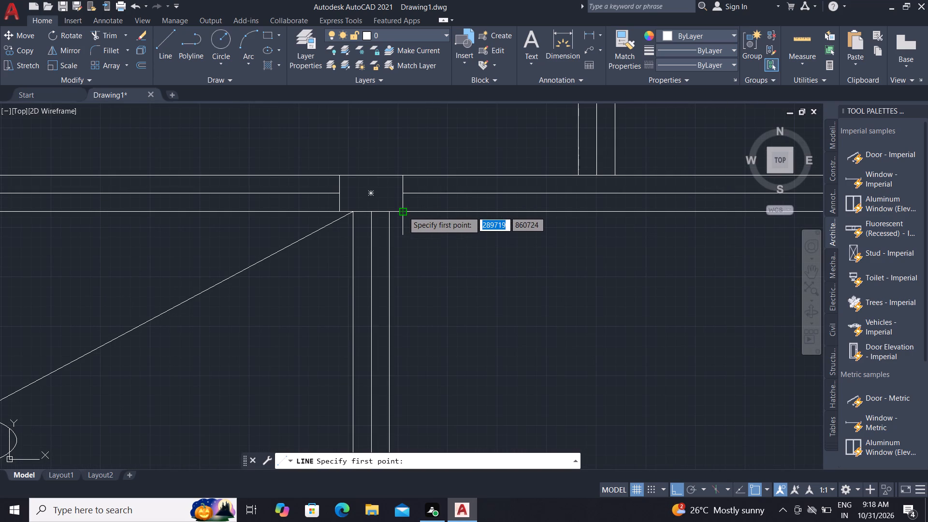
left_click(432, 213)
scroll(437, 262, "down", 2)
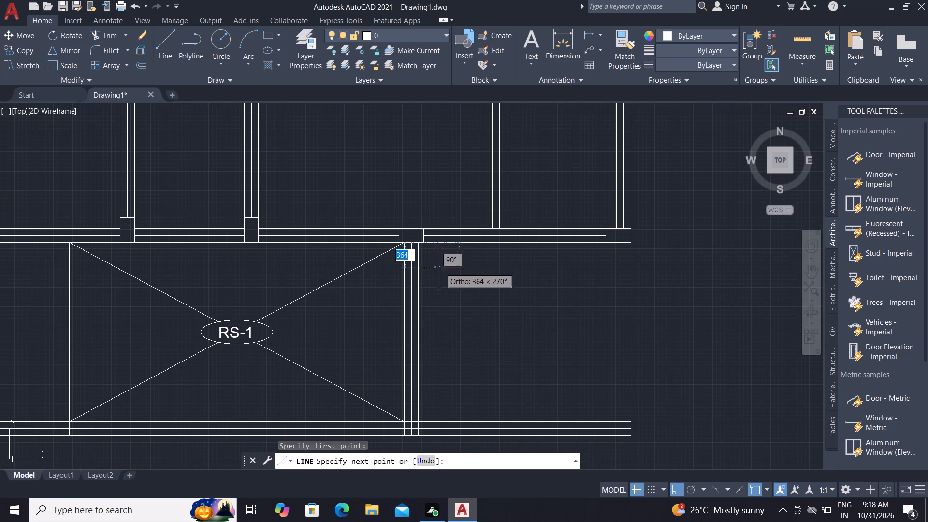
left_click(436, 422)
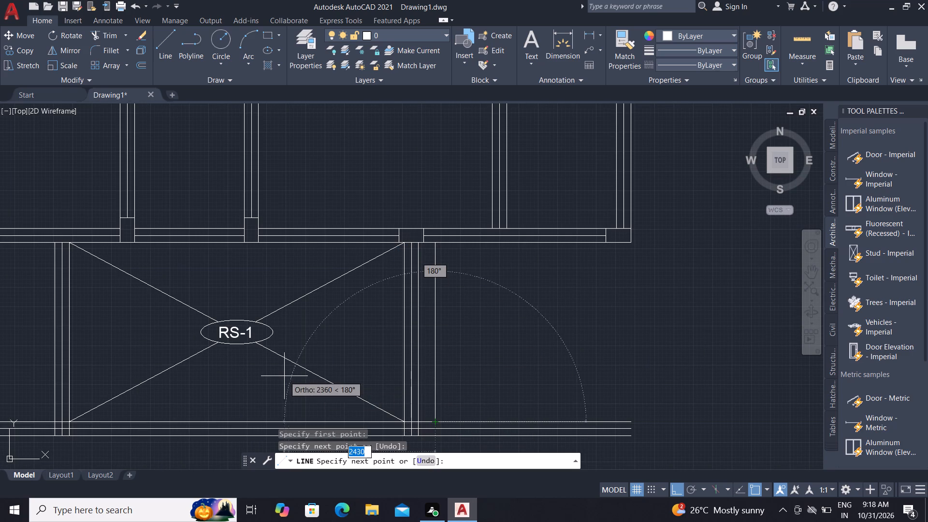
key("Escape")
Offset the lower edge of the wall above the RS-1 bay downward by 200 mm.
type("O")
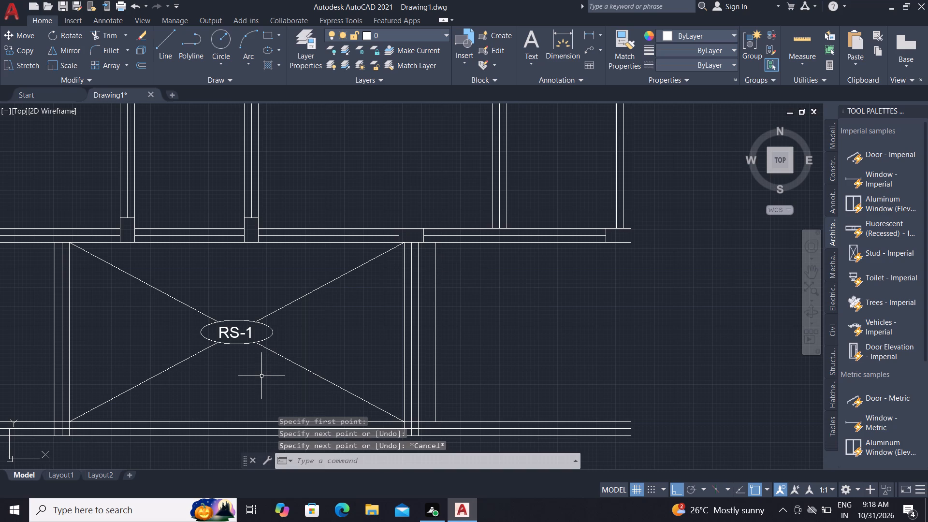
key("space")
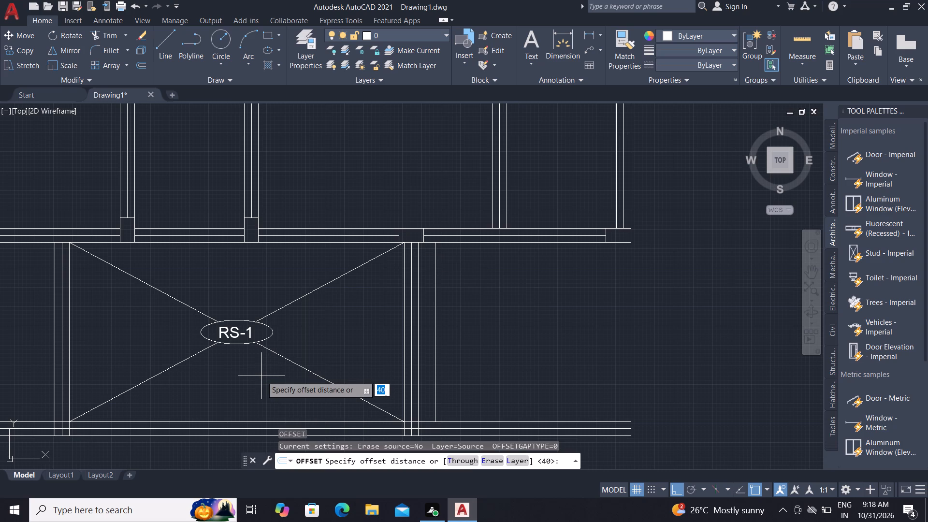
key("2")
key("0")
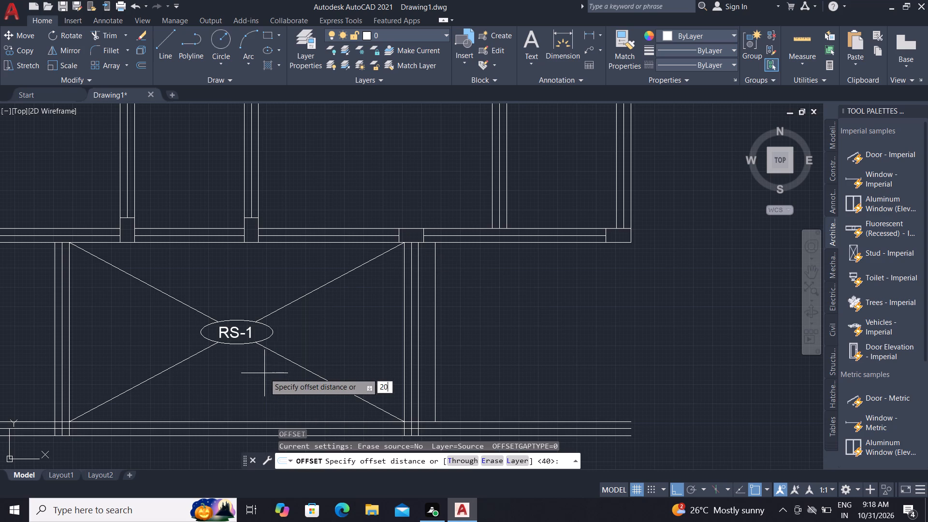
key("0")
key("space")
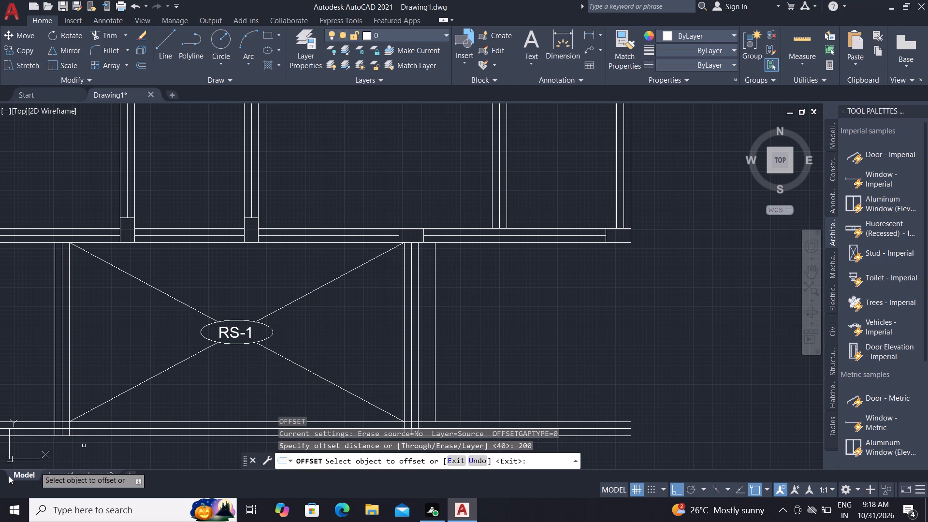
left_click(503, 242)
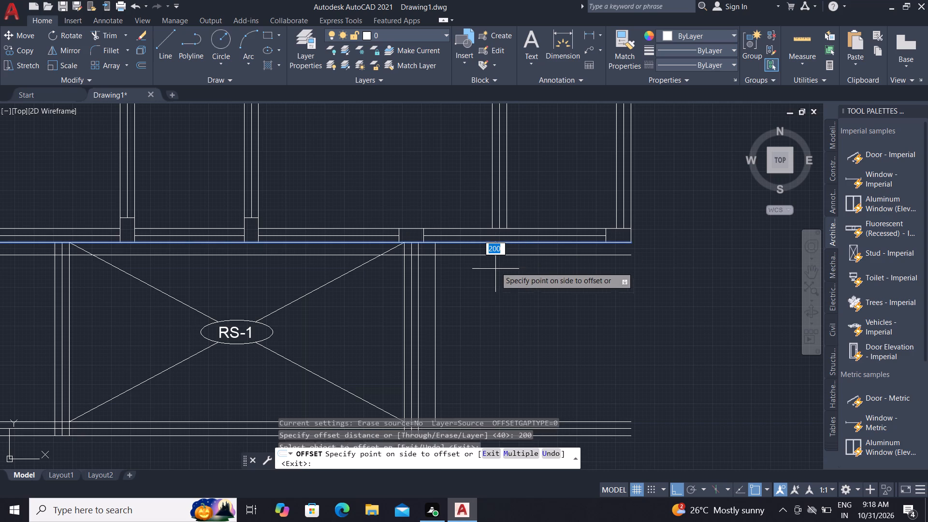
left_click(495, 275)
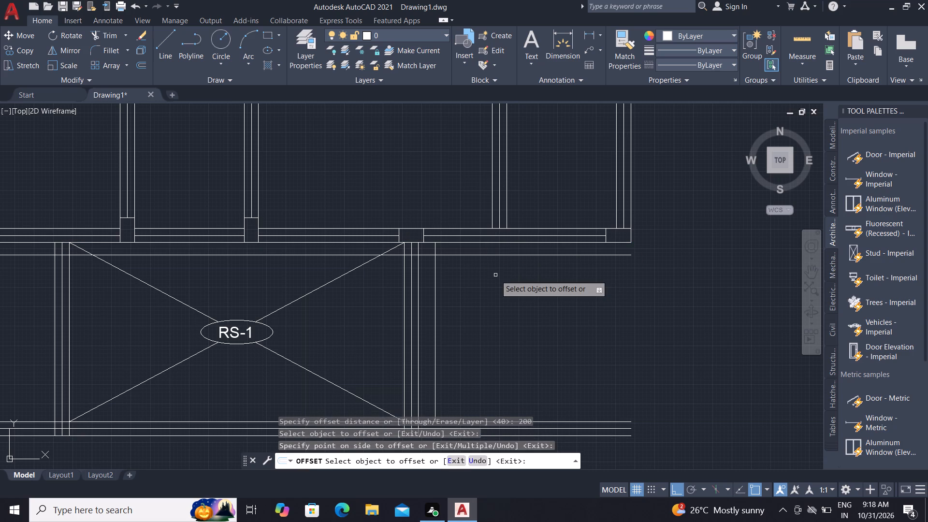
key("Escape")
key("Escape")
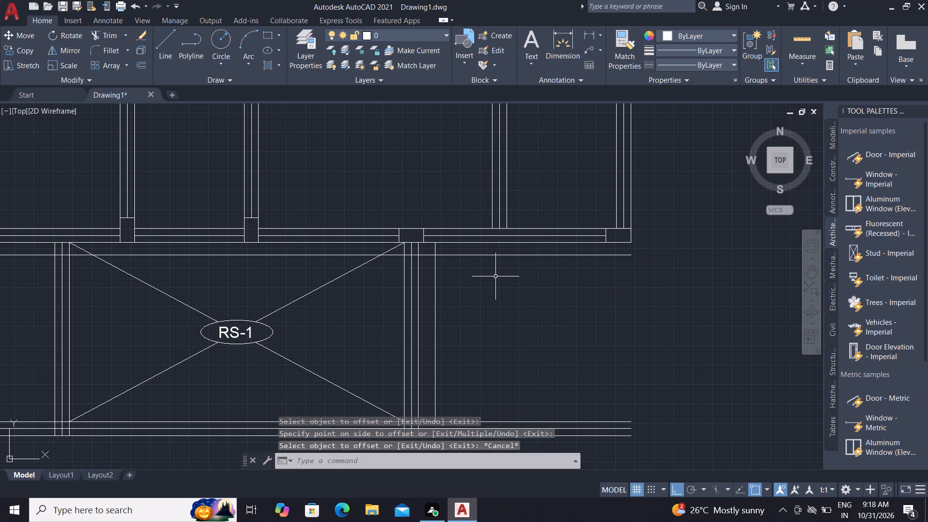
key("Escape")
key("Escape")
key("Escape")
Trim the offset line between the RS-1 bay's diagonals and across the wall on the bay's right side.
type("TR")
key("space")
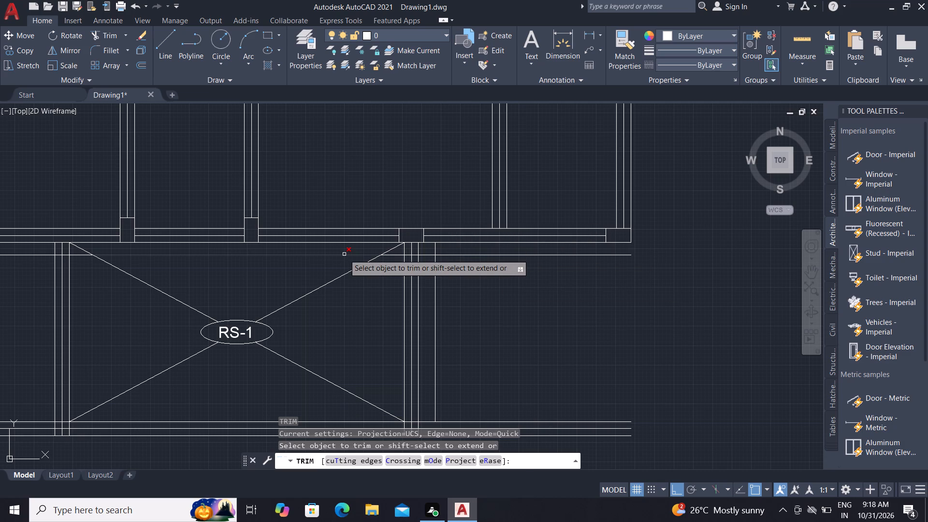
left_click(344, 254)
left_click(399, 256)
scroll(409, 248, "up", 2)
left_click(425, 263)
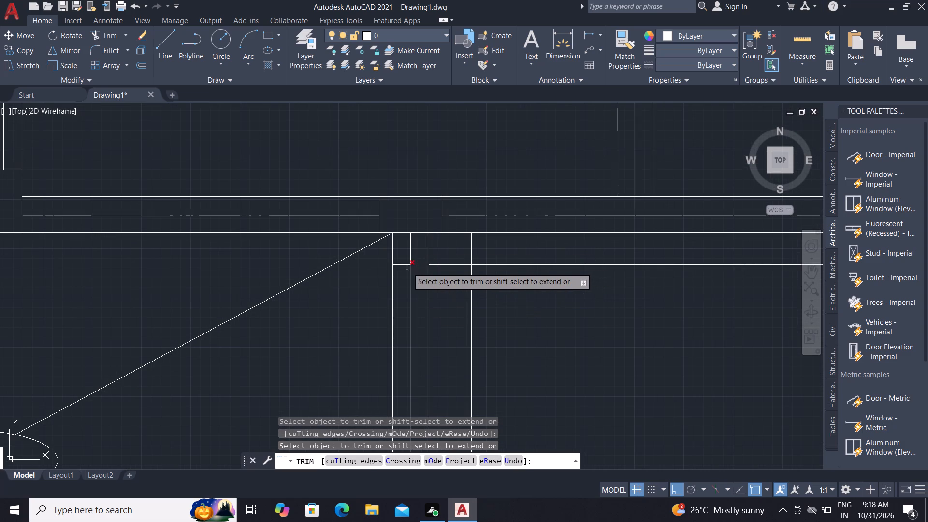
left_click(405, 263)
scroll(333, 340, "down", 2)
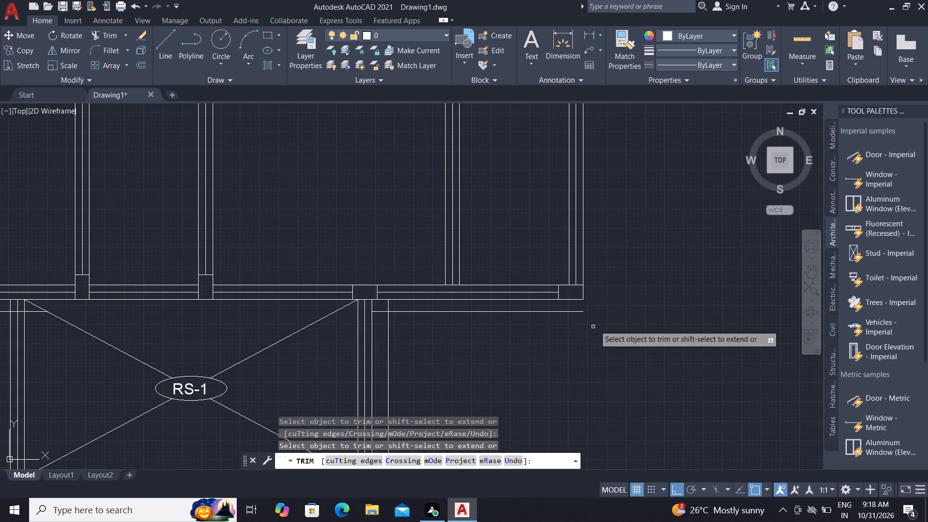
scroll(274, 375, "down", 1)
scroll(77, 333, "up", 2)
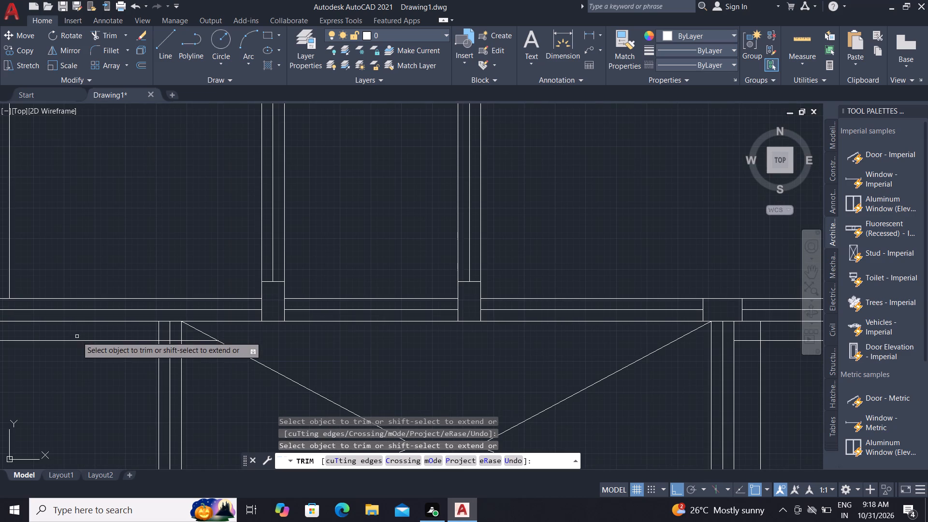
key("Escape")
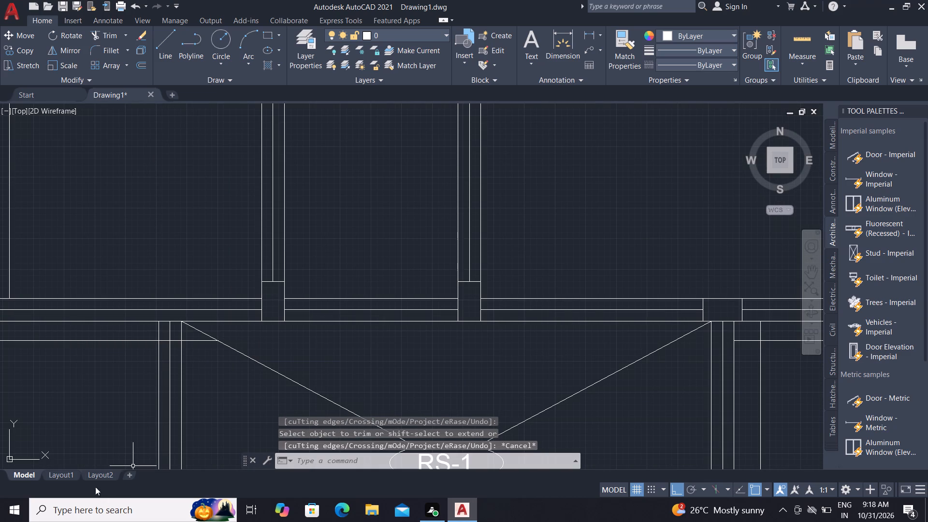
Delete the leftover piece of the offset line crossing the wall on the RS-1 bay's left side.
left_click(101, 341)
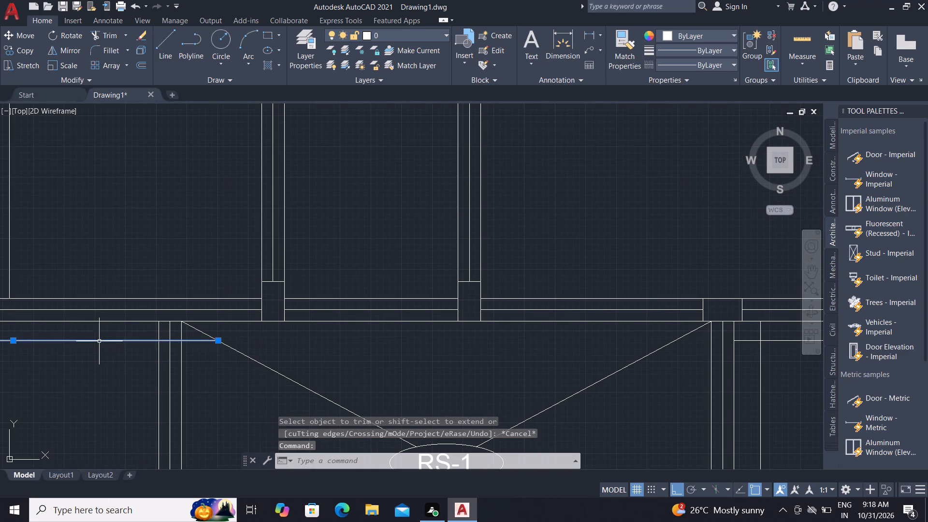
key("Delete")
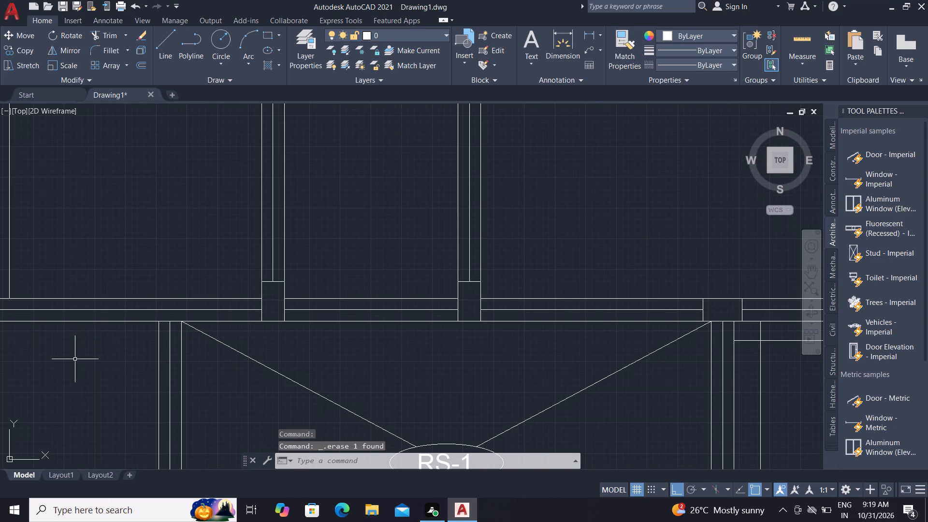
Draw a vertical line about 2885 mm long from the upper wall's lower edge, aligned with the cross wall's right face, down to the lower wall's upper edge.
scroll(61, 309, "down", 2)
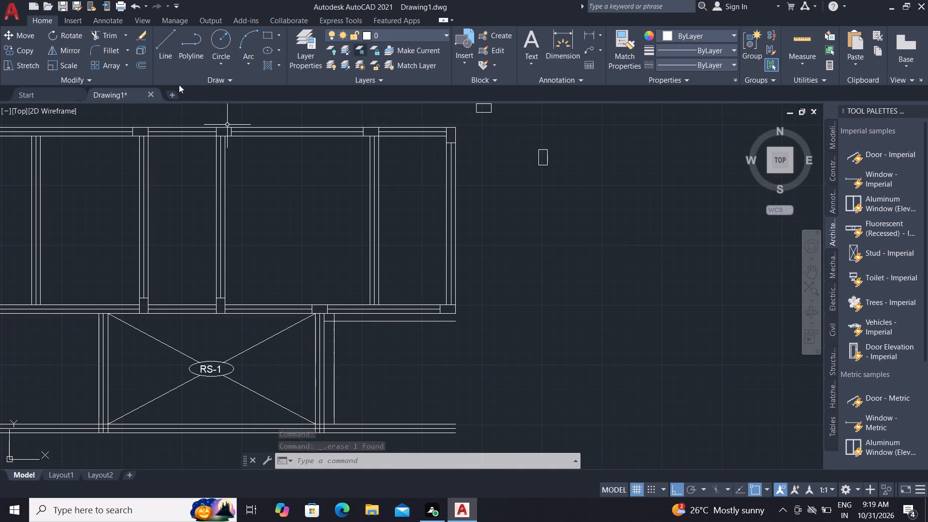
left_click(161, 40)
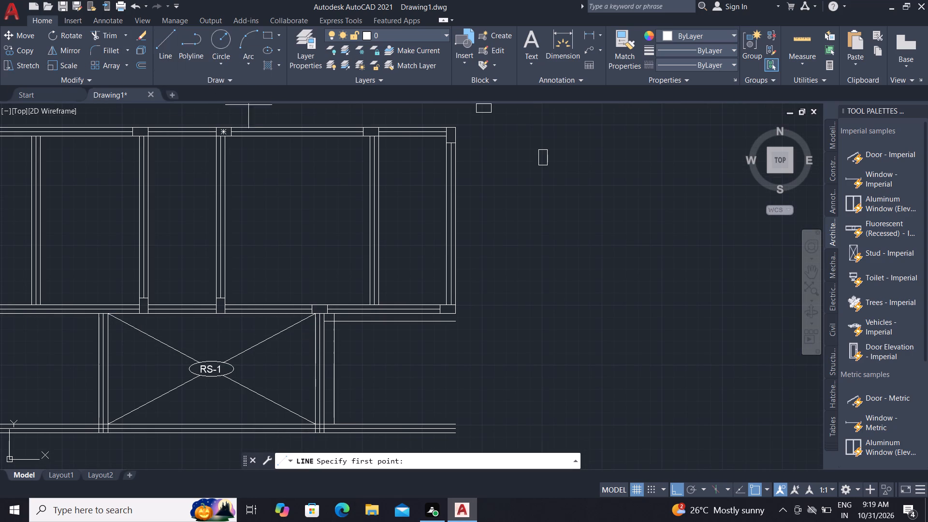
middle_click(382, 310)
scroll(382, 309, "up", 3)
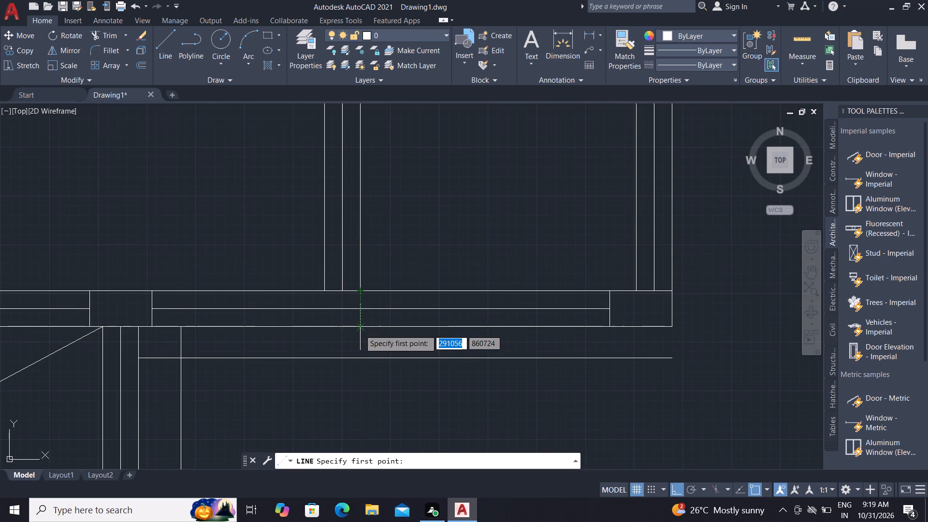
left_click(361, 329)
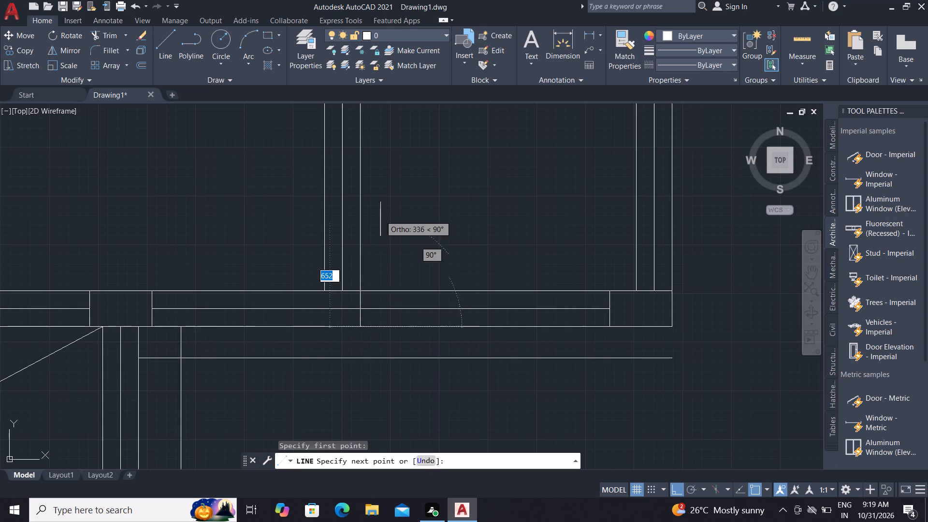
scroll(380, 212, "down", 2)
scroll(368, 372, "down", 2)
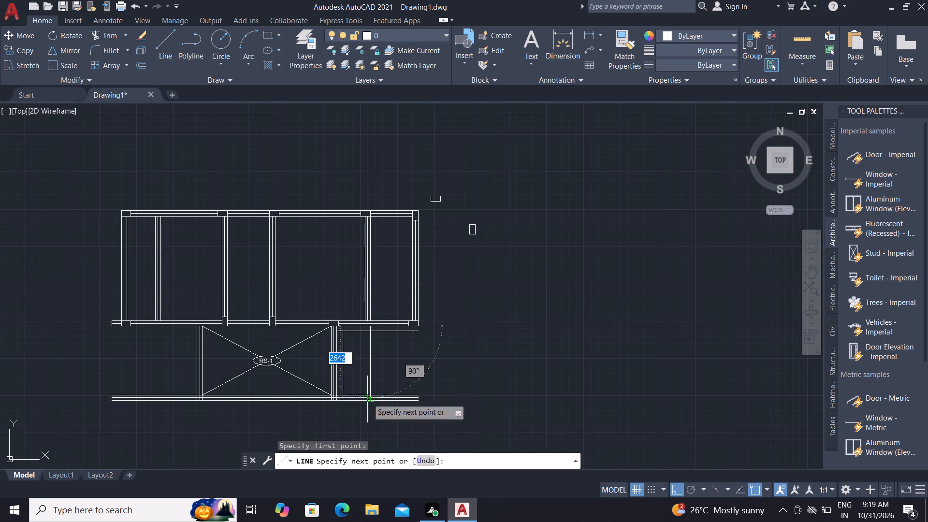
scroll(369, 413, "up", 3)
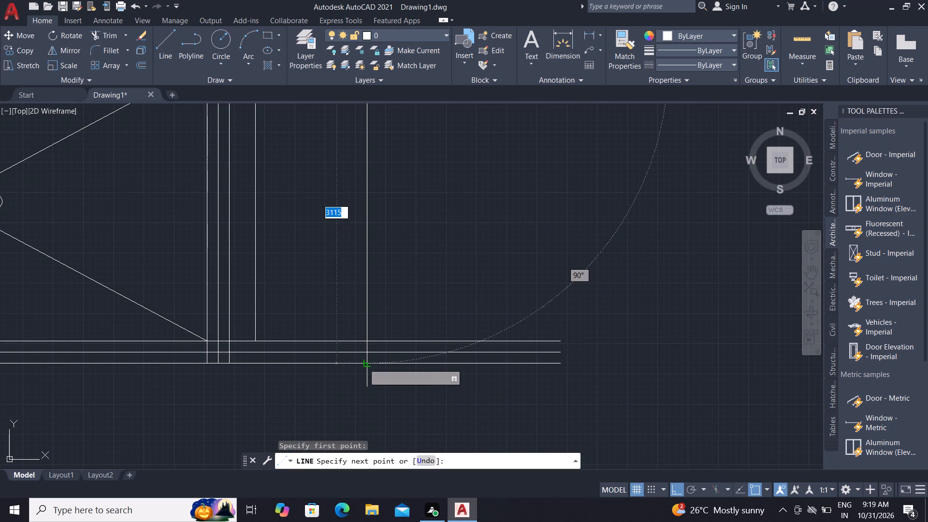
scroll(365, 350, "up", 2)
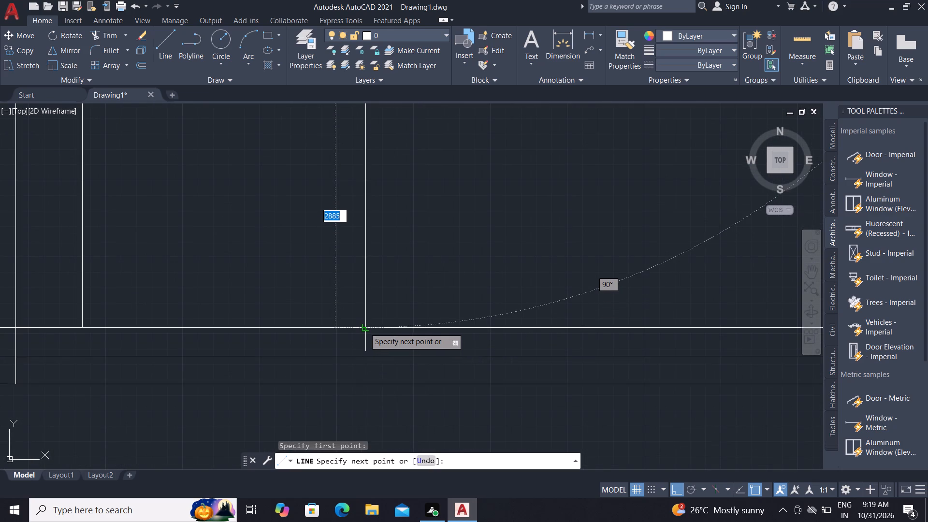
left_click(368, 327)
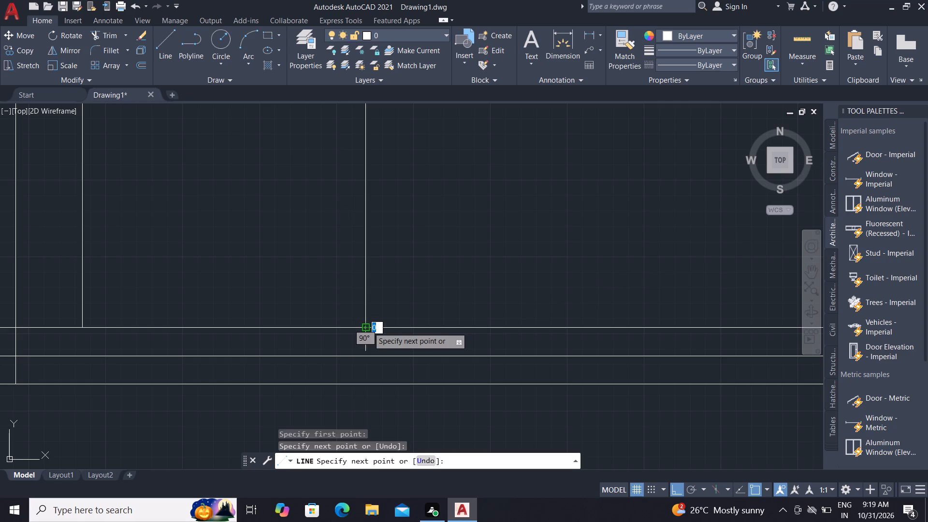
scroll(412, 348, "down", 2)
scroll(429, 393, "down", 2)
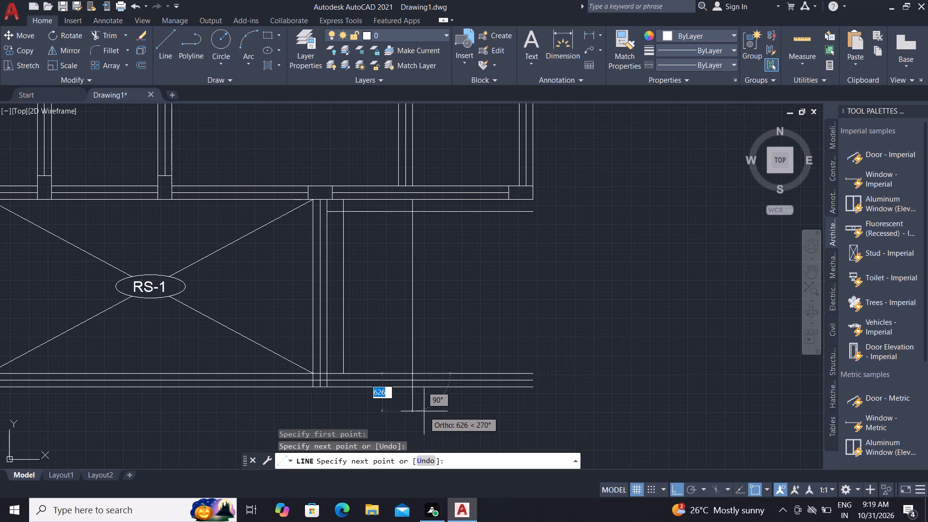
key("Escape")
key("Escape")
key("Escape")
key("Escape")
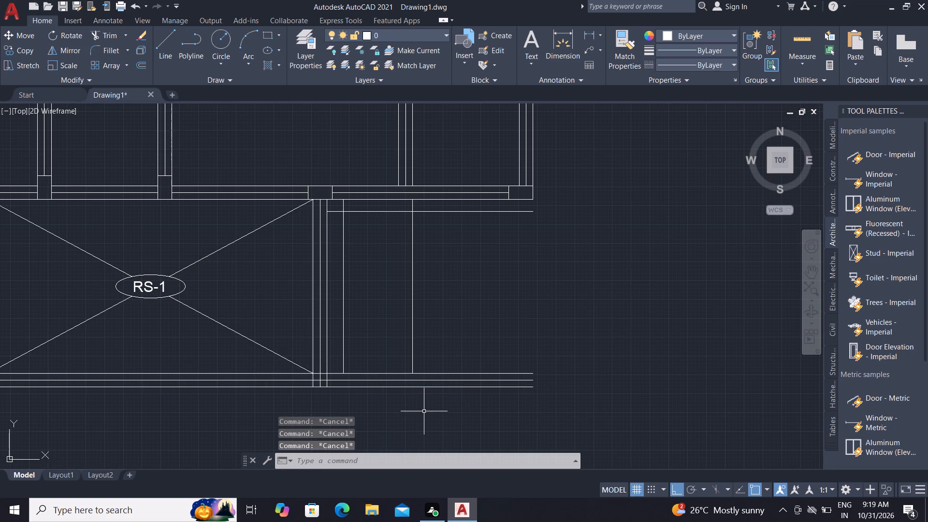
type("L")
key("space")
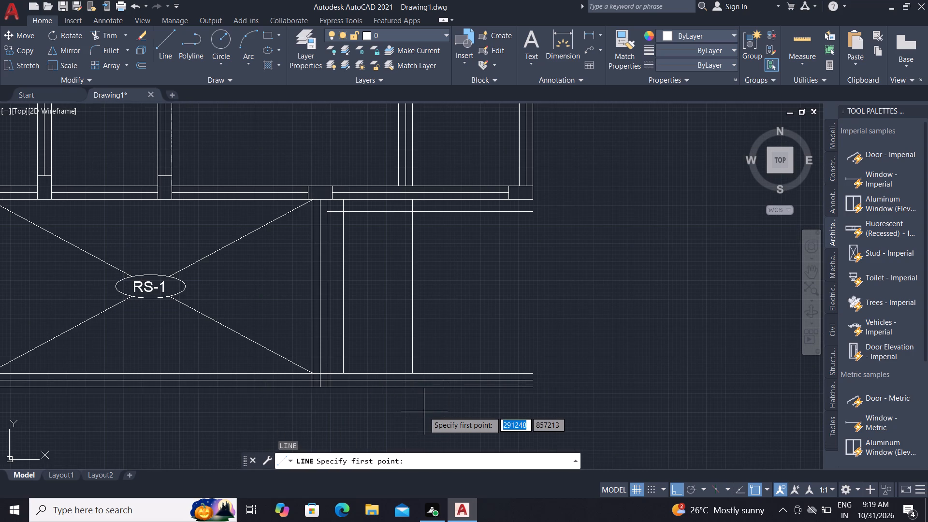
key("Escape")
Offset the new vertical line 300 mm to the right.
key("o")
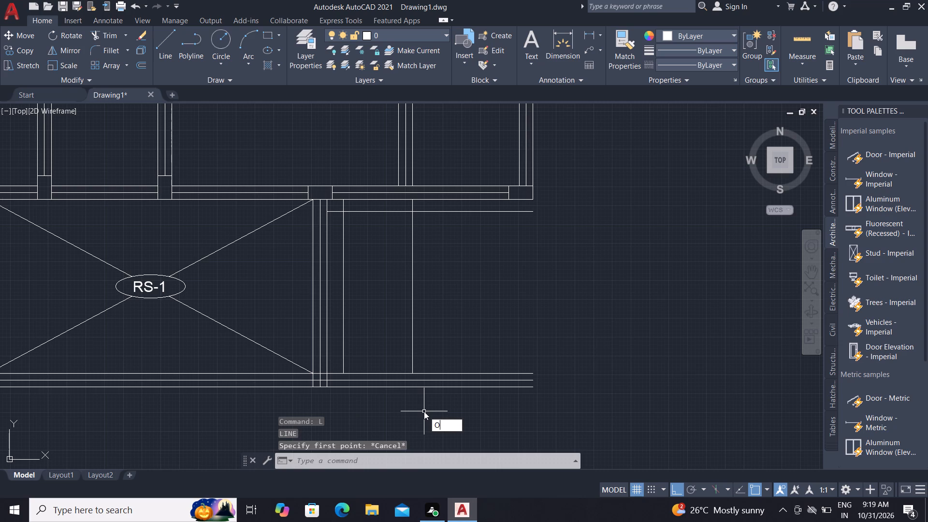
key("space")
type("300")
key("space")
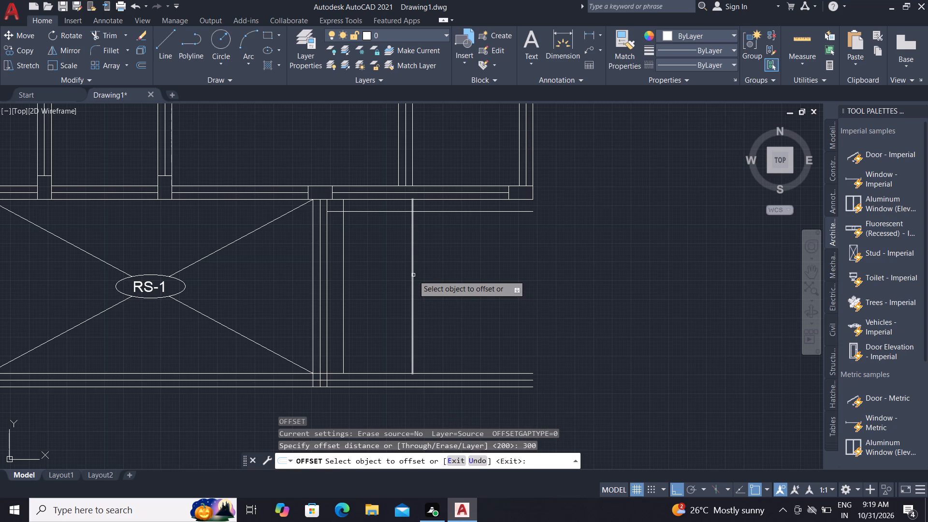
left_click(413, 275)
left_click(453, 283)
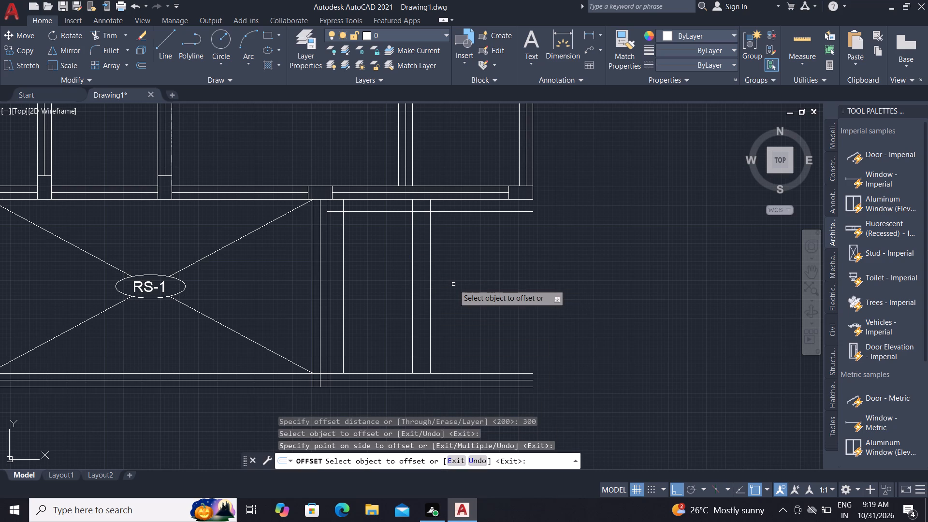
key("Escape")
Trim the horizontal line below the upper wall back to the 300 mm offset line, and trim away the offset line itself.
type("TR V")
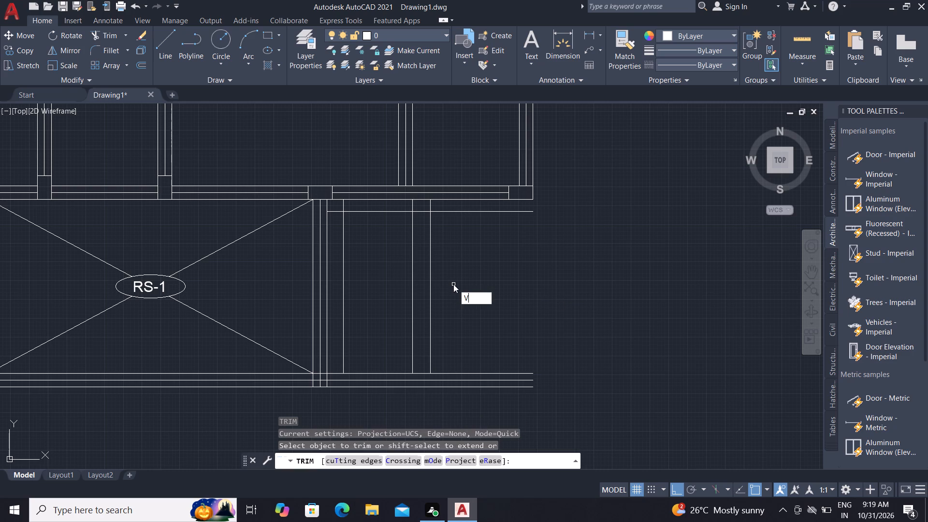
key("grave")
type("TR")
key("space")
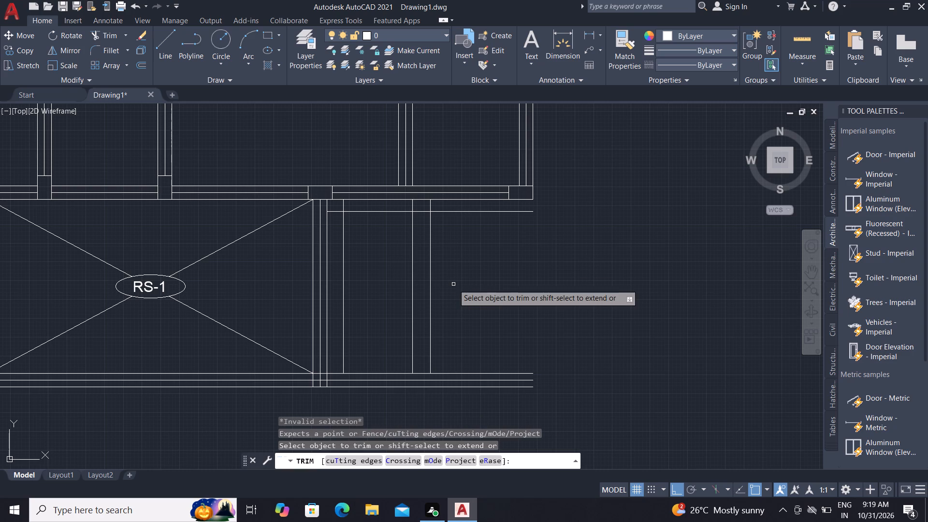
left_click(431, 241)
left_click(440, 211)
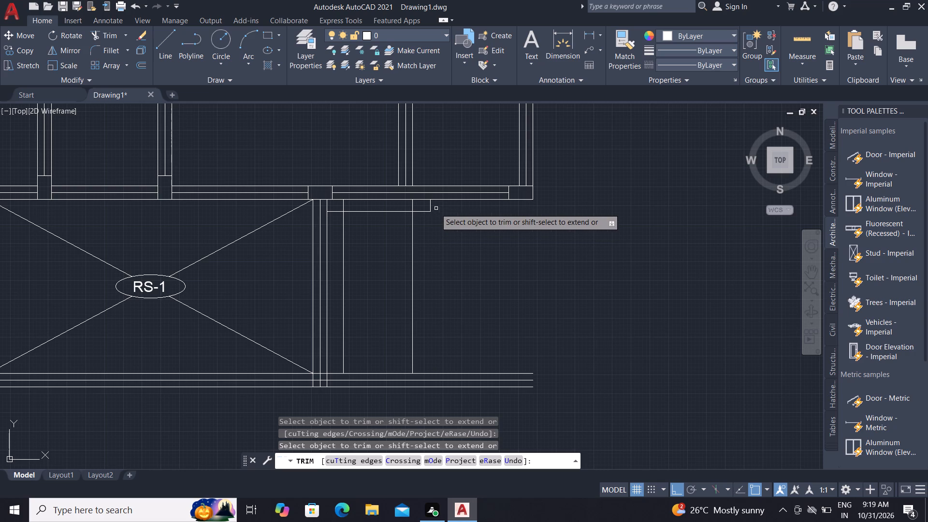
left_click(431, 204)
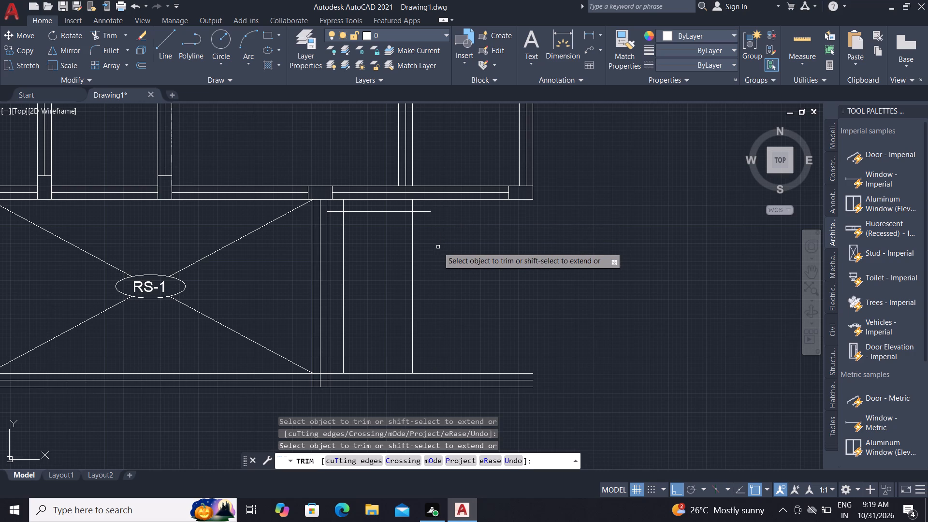
key("Escape")
key("Escape")
key("Escape")
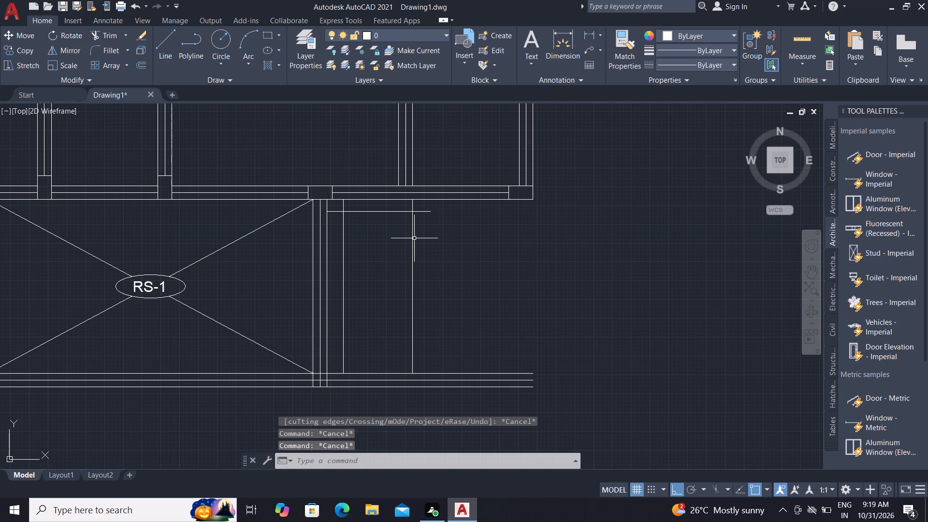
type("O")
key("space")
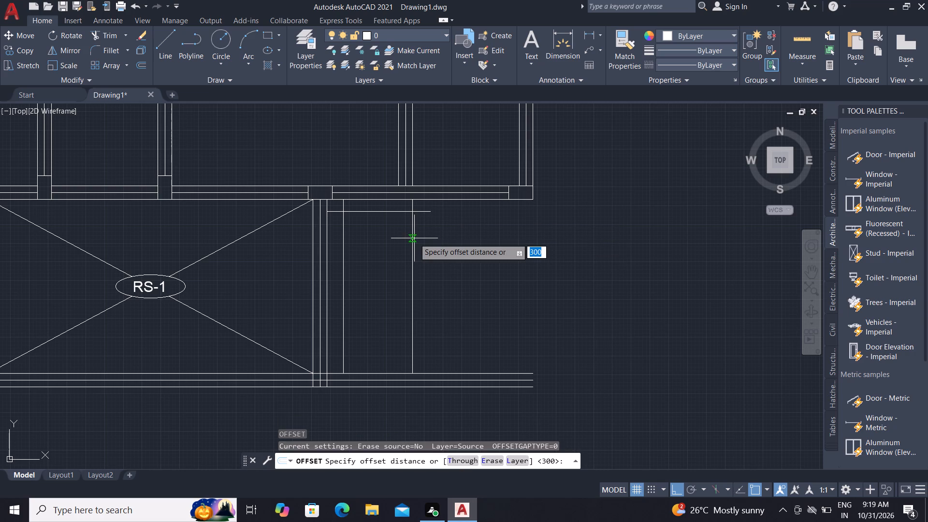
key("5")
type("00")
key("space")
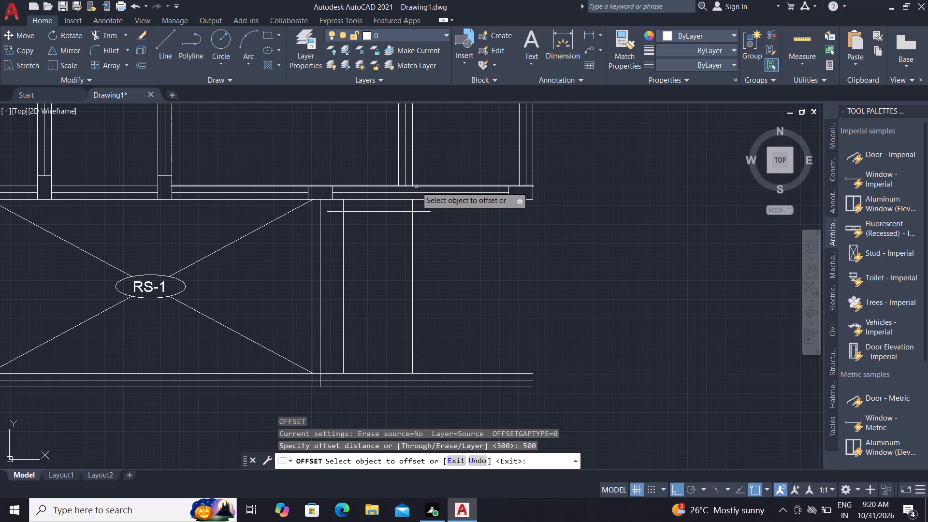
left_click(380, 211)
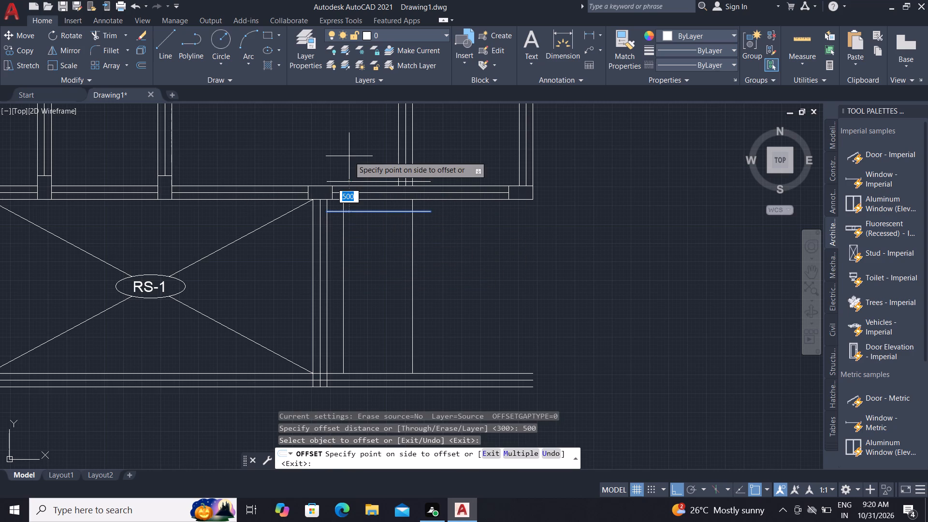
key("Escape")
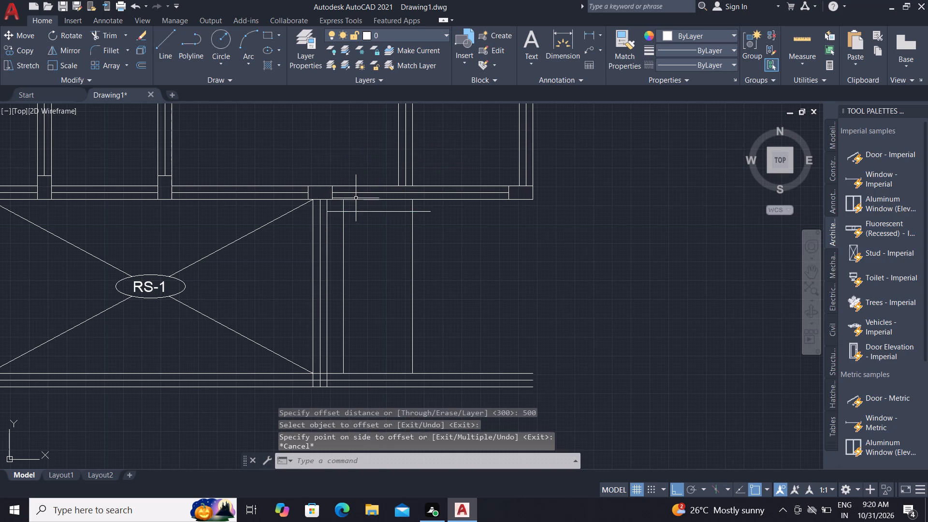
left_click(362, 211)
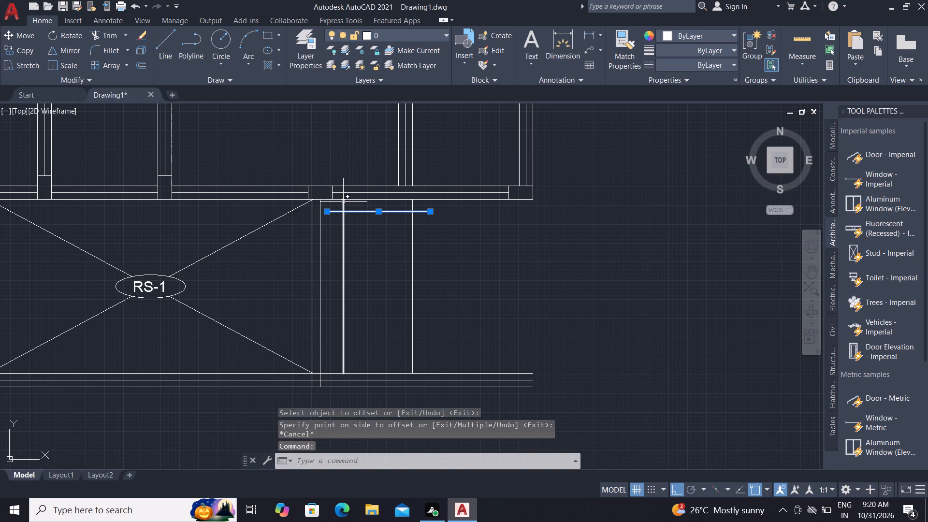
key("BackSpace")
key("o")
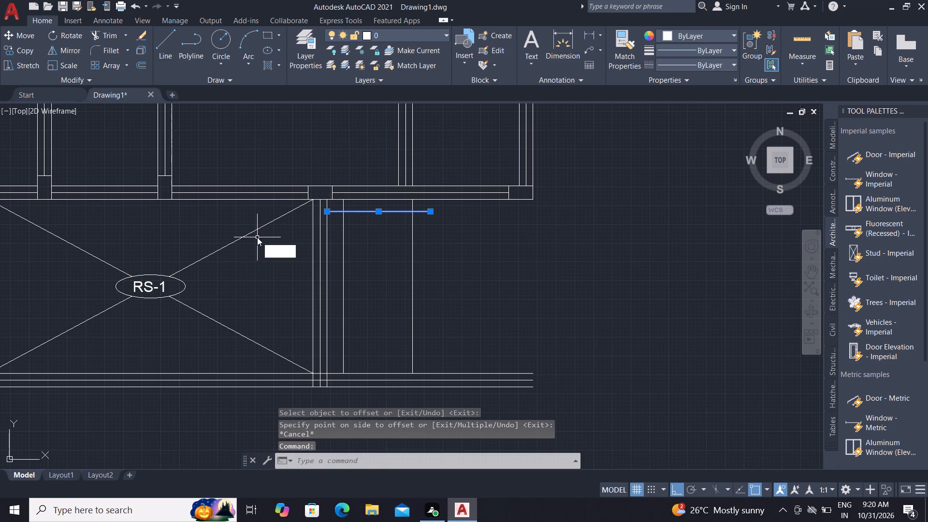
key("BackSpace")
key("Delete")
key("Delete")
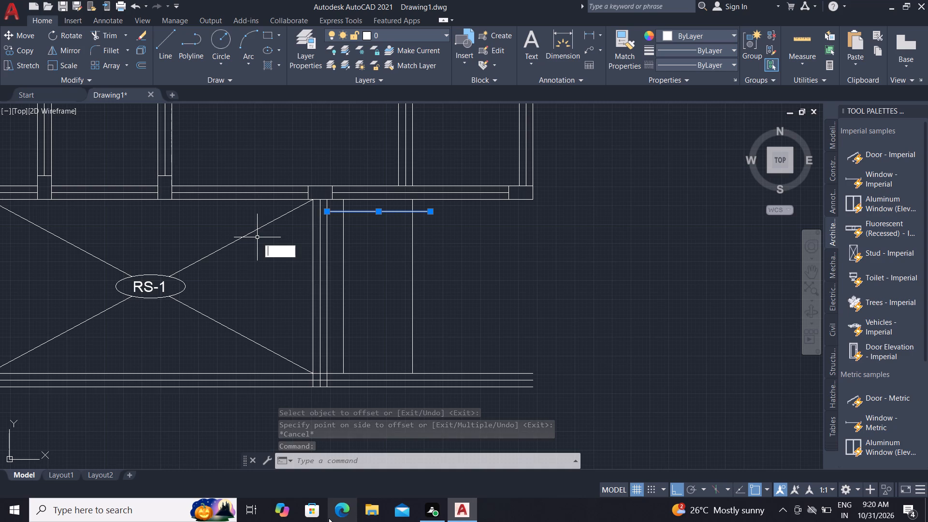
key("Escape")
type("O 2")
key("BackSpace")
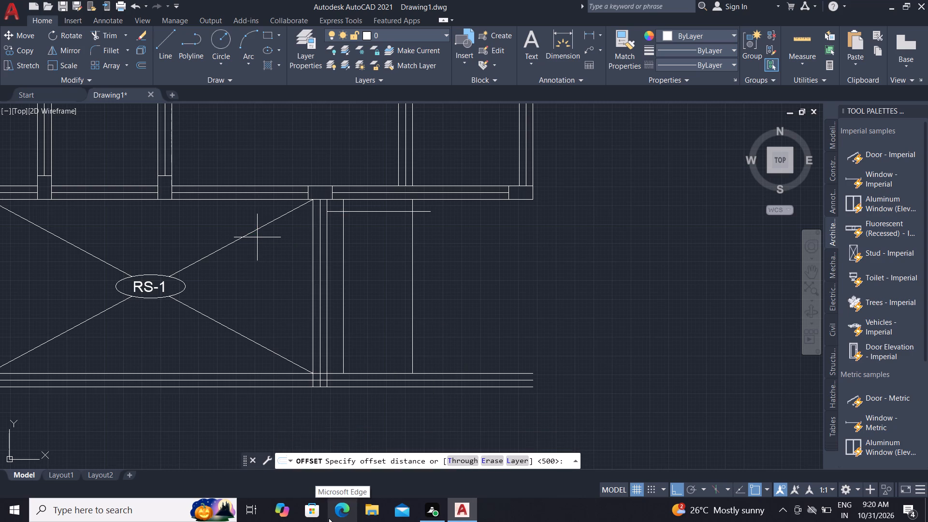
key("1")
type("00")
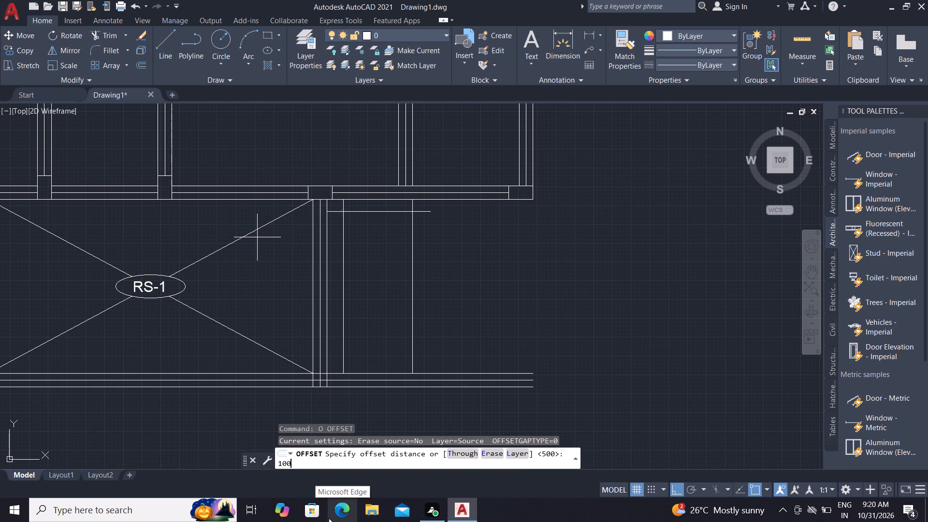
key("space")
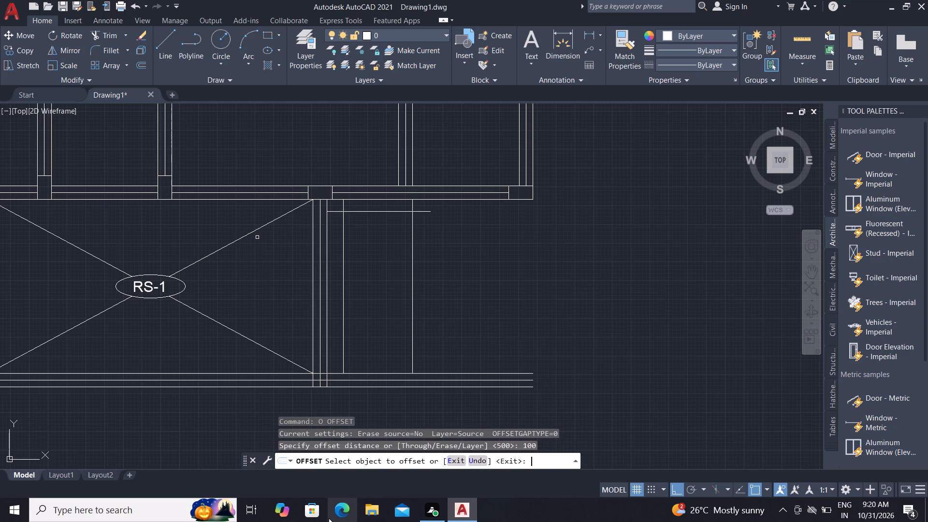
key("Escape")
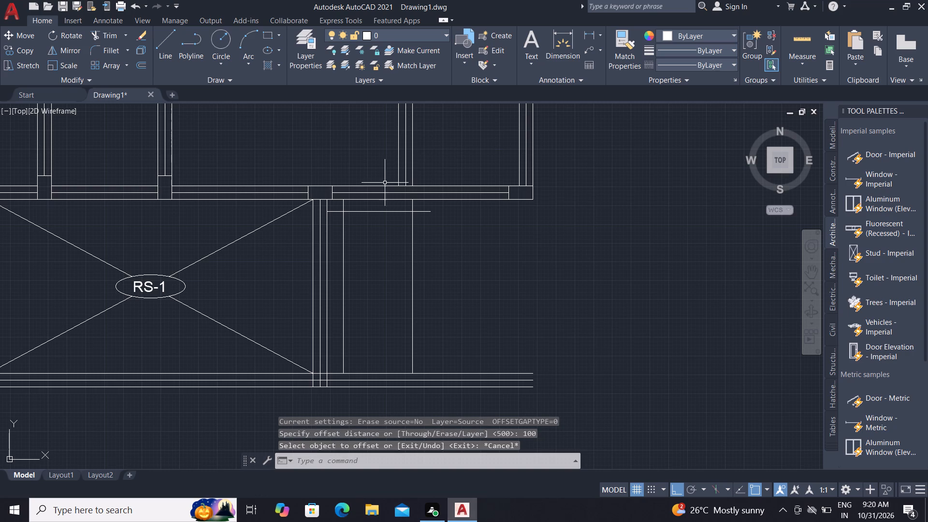
Offset the horizontal line below the upper wall 100 mm downward in the bay adjoining RS-1.
key("o")
key("space")
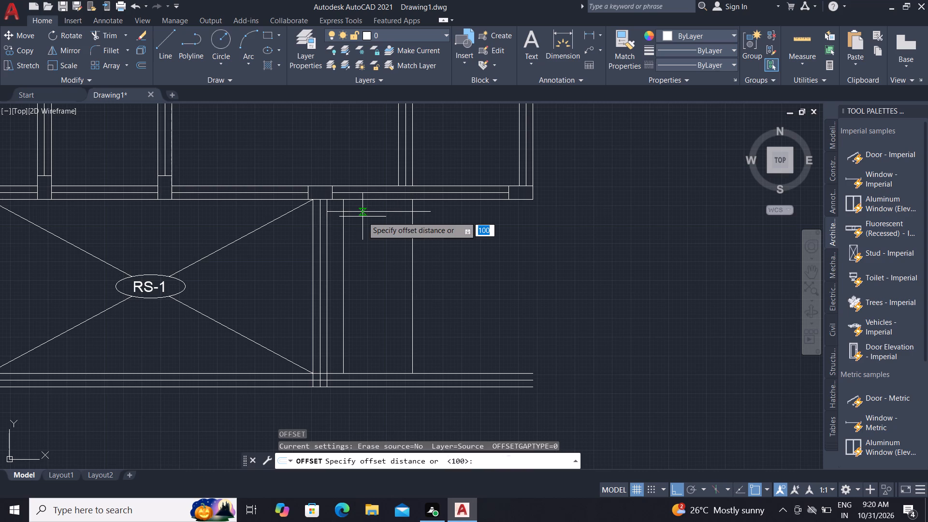
type("1")
type("OO")
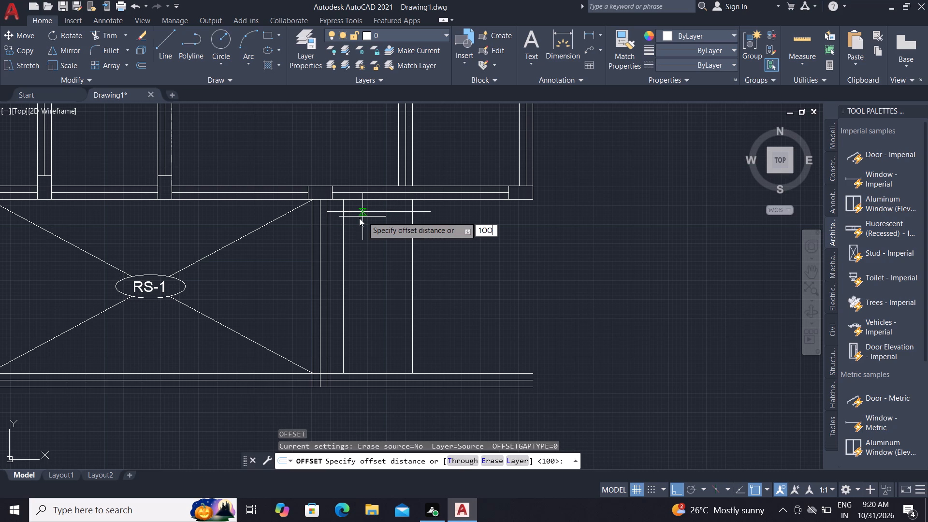
key("BackSpace")
key("BackSpace")
type("00")
key("space")
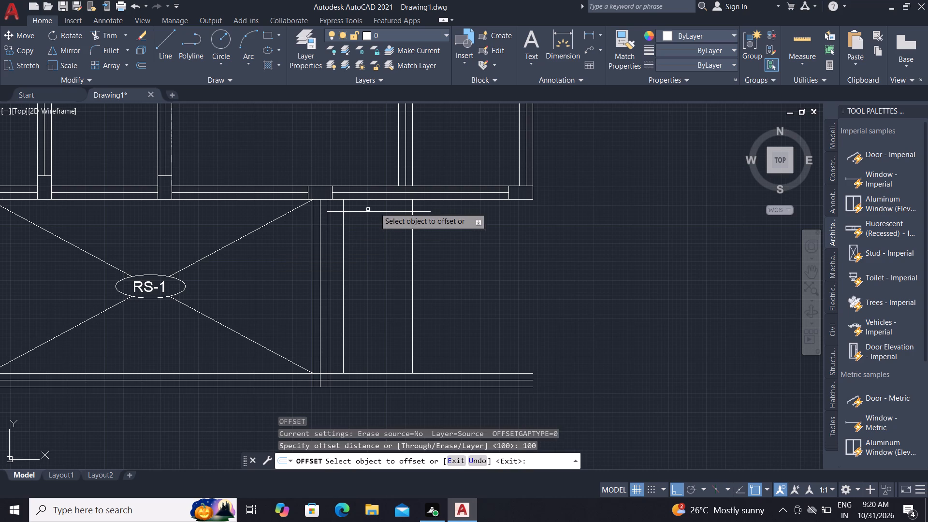
left_click(391, 213)
left_click(390, 264)
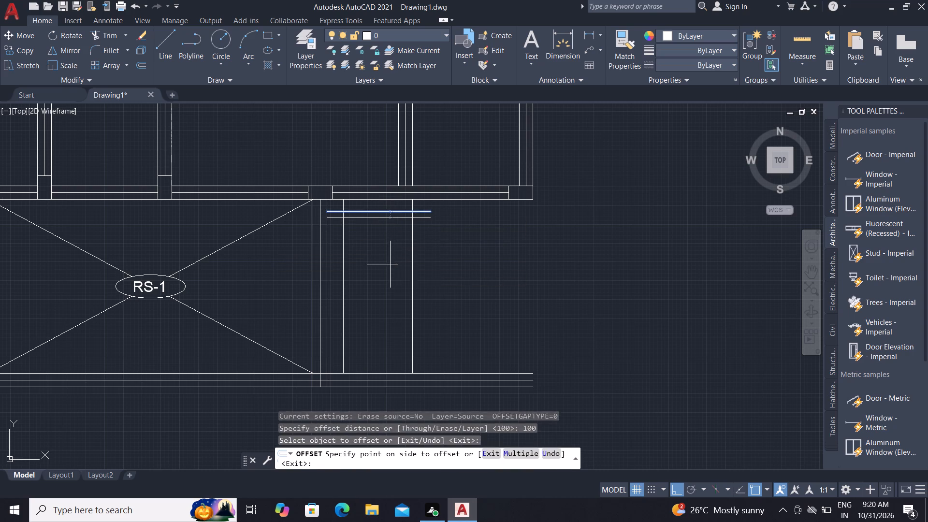
key("Escape")
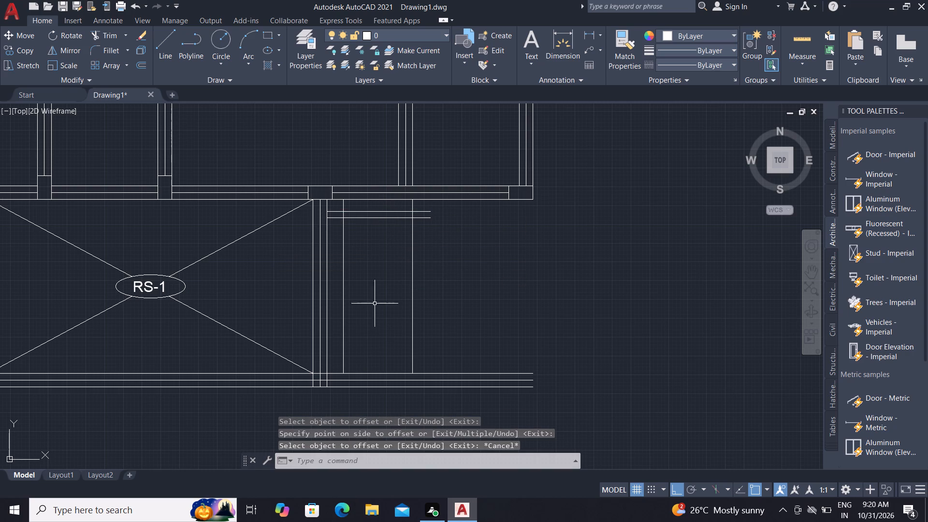
Delete the original horizontal line, keeping the 100 mm offset copy below it.
left_click(410, 211)
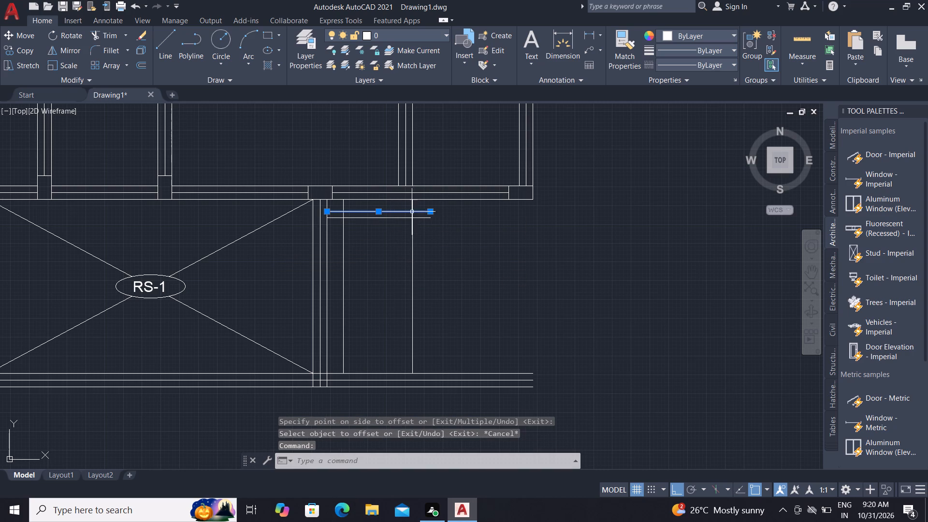
key("Delete")
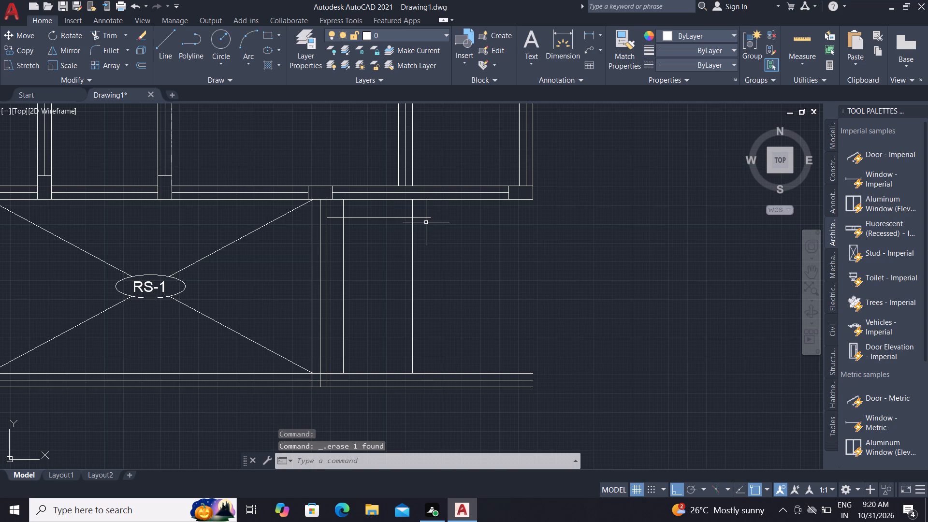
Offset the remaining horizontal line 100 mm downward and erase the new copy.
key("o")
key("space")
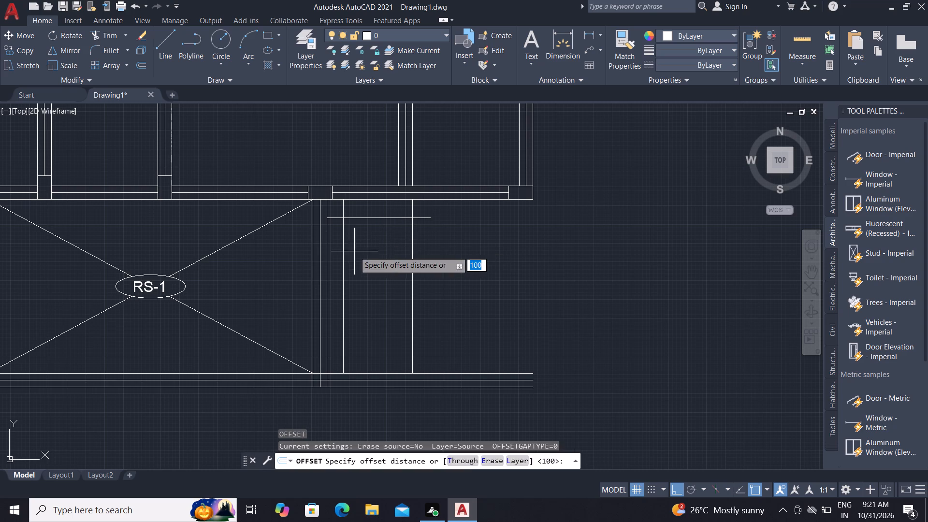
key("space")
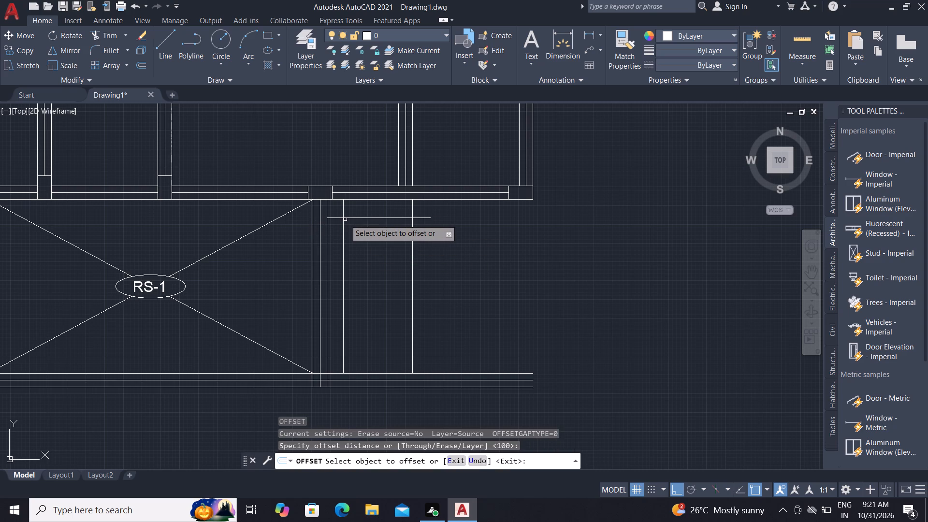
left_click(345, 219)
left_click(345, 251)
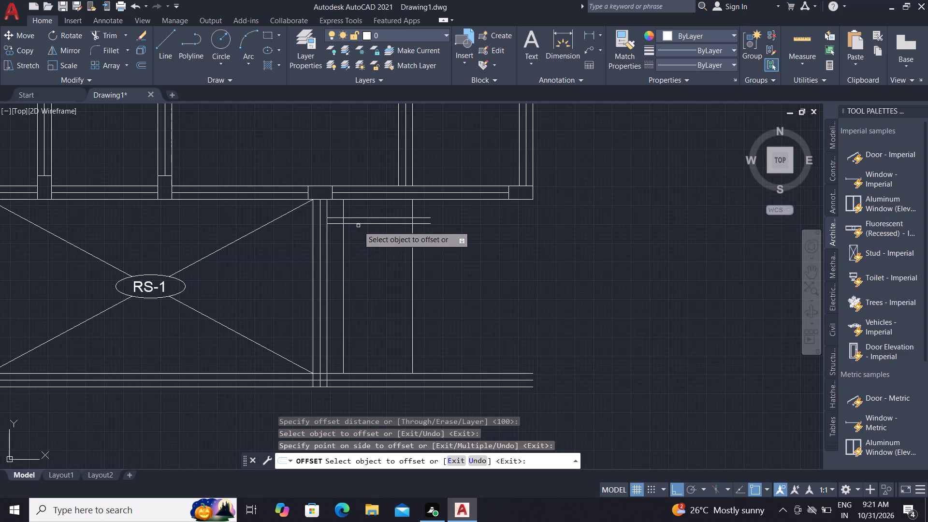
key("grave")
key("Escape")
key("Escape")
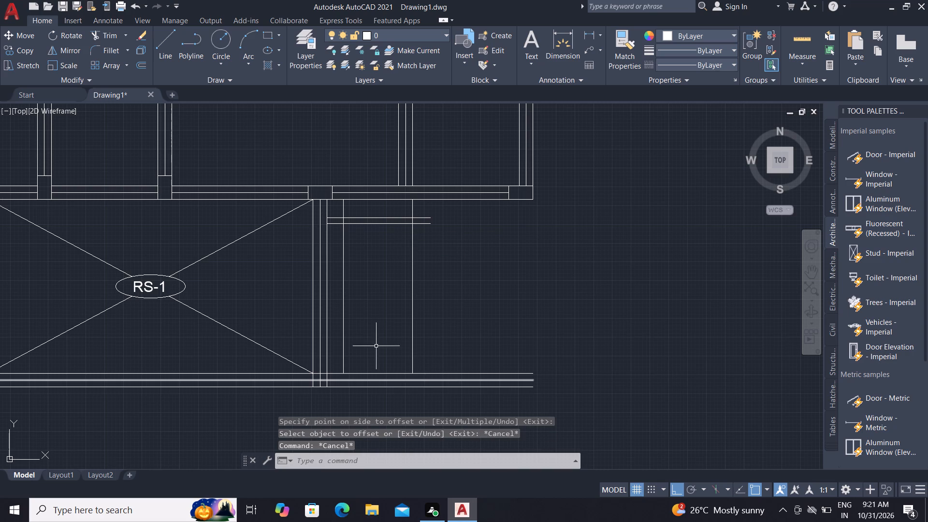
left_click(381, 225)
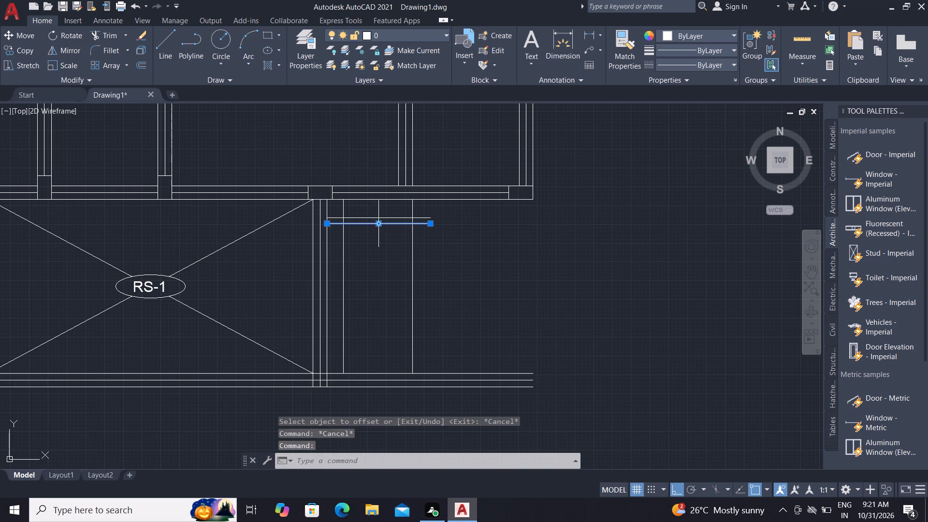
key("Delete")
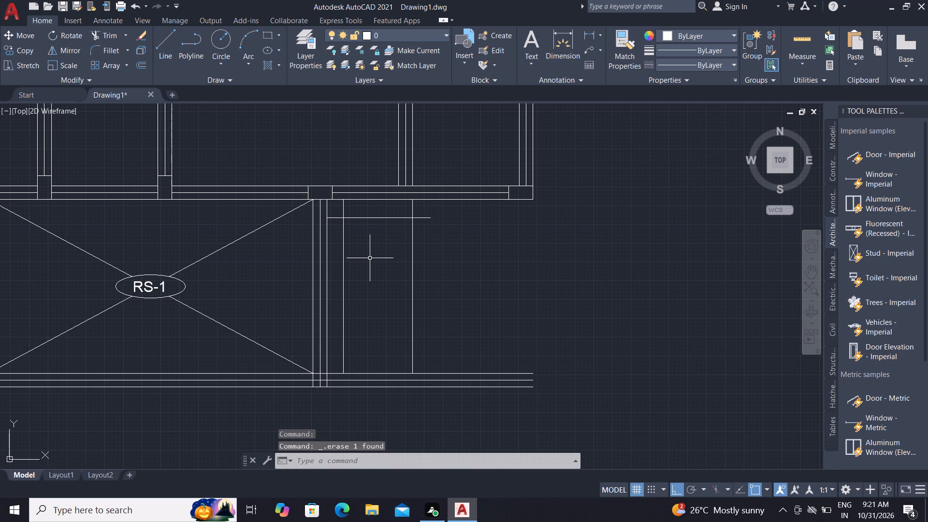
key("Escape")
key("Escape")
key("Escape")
Offset the remaining horizontal line 300 mm downward four times in succession, each time from the newest line.
type("O")
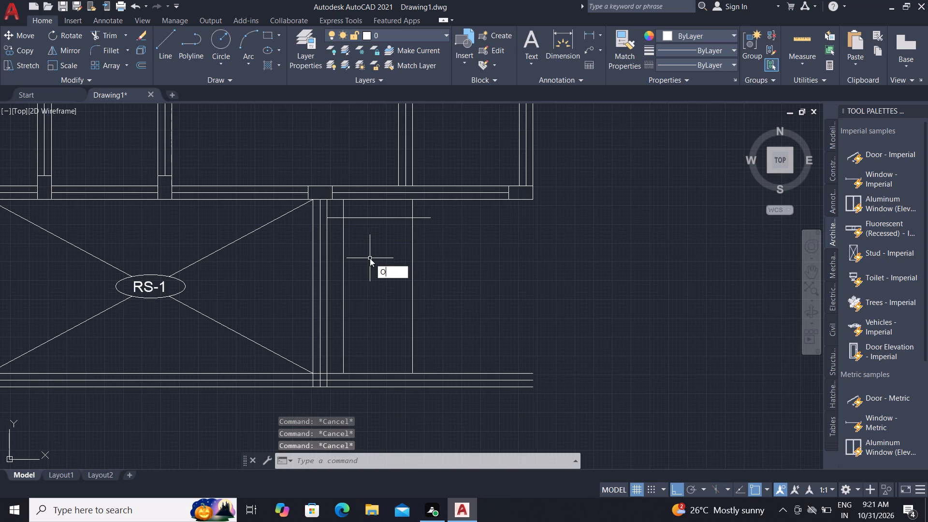
key("space")
key("3")
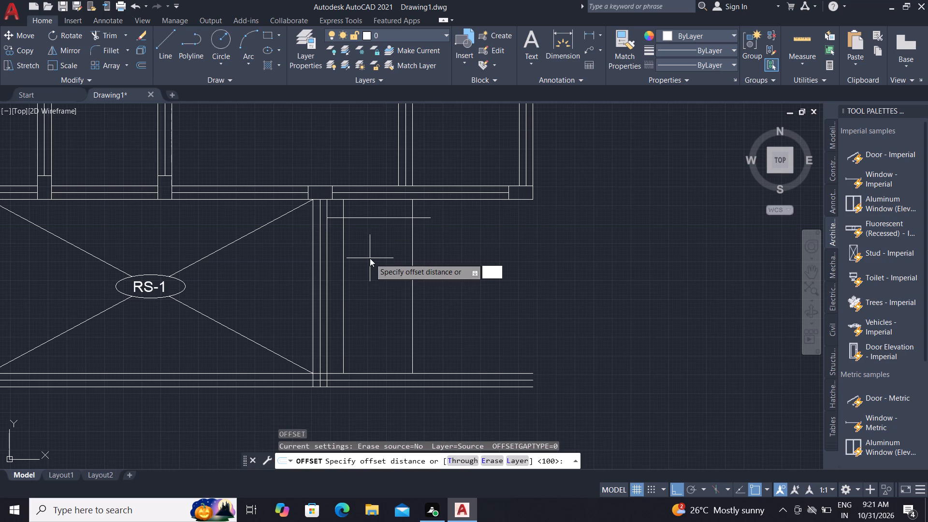
type("00")
key("space")
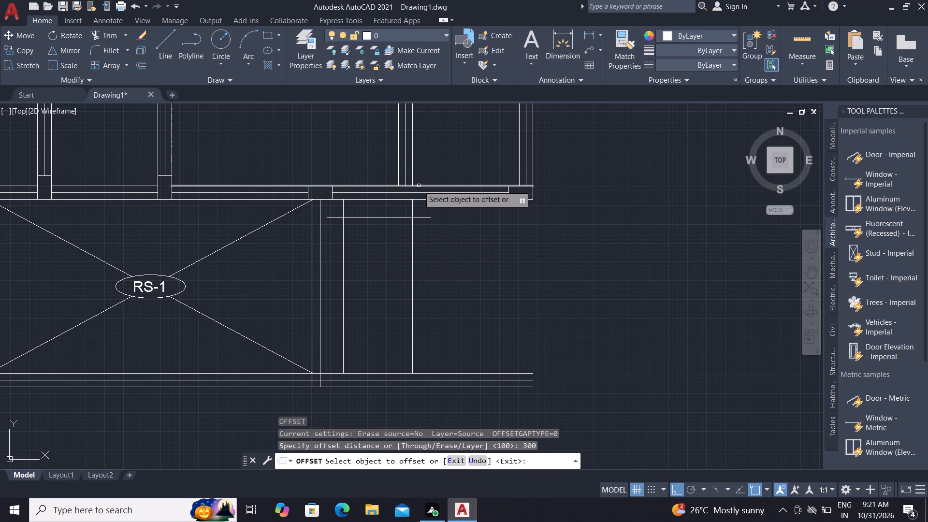
left_click(391, 217)
left_click(380, 259)
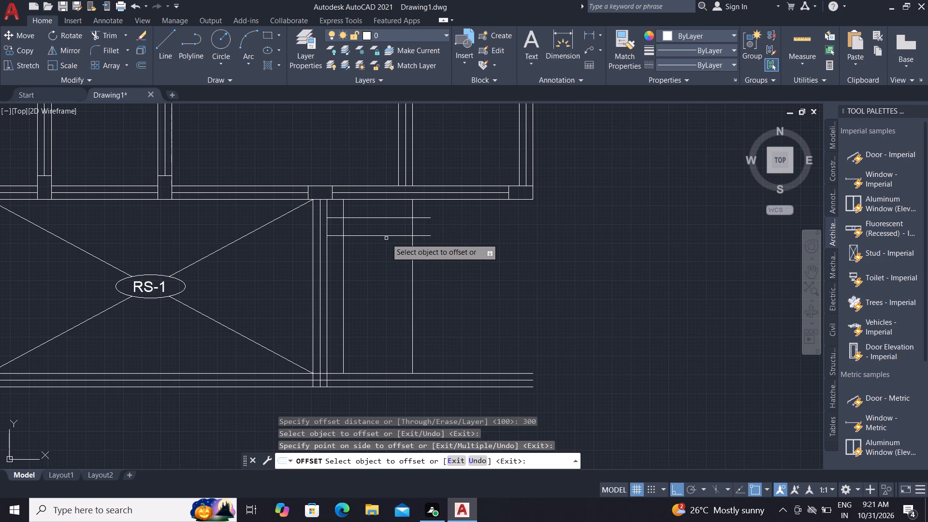
left_click(389, 236)
left_click(386, 258)
left_click(386, 253)
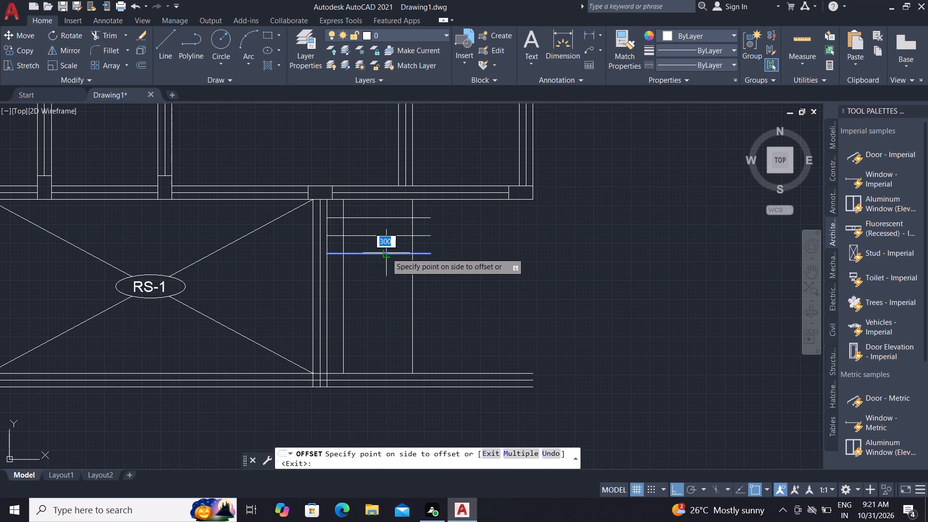
left_click(385, 303)
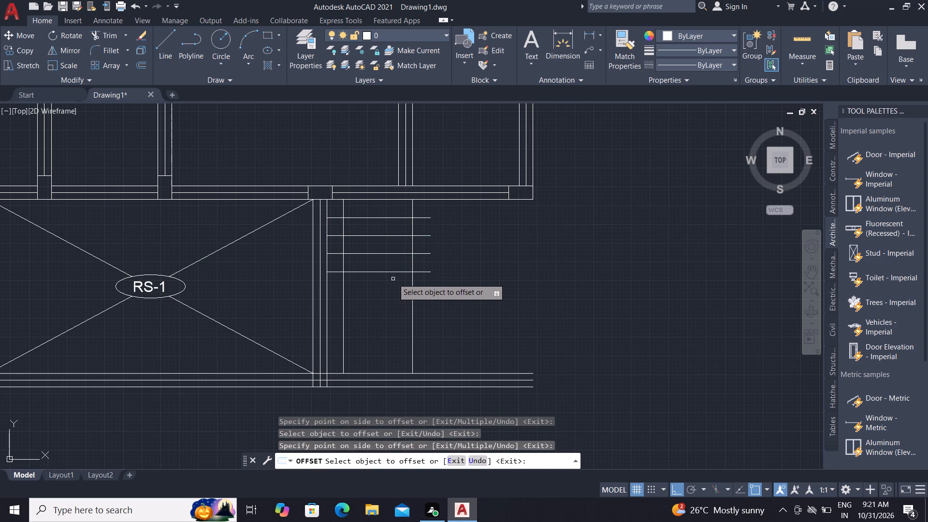
left_click(395, 272)
left_click(396, 310)
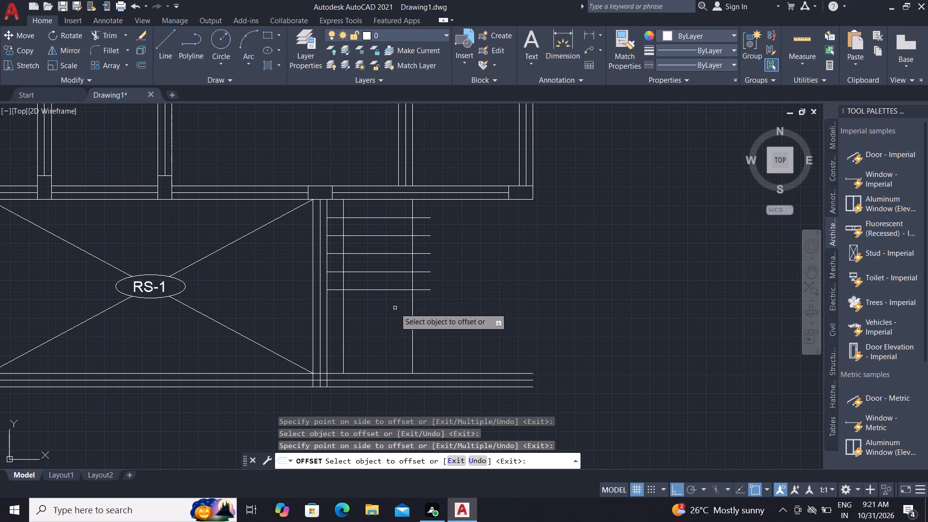
Offset four more horizontal lines downward at 300 mm spacing, continuing the series to just above the lower wall.
left_click(397, 290)
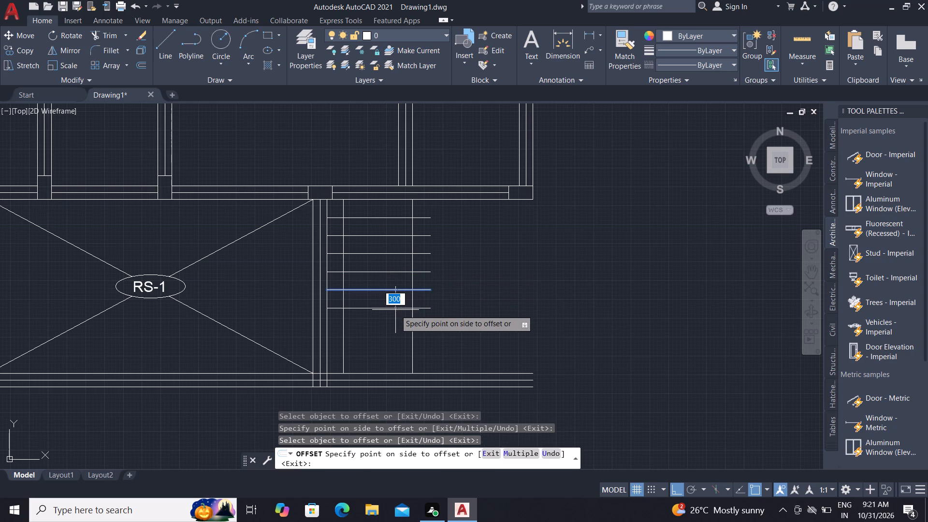
left_click(395, 310)
left_click(394, 308)
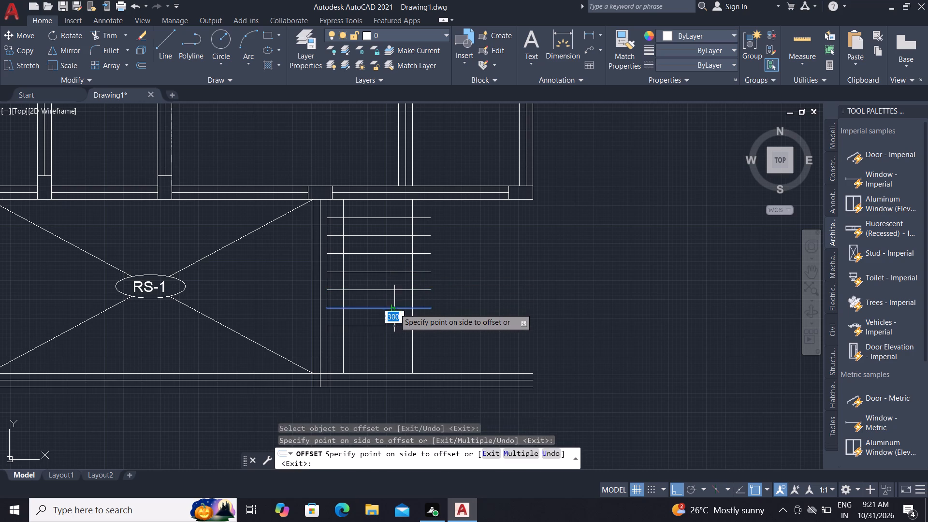
left_click(394, 323)
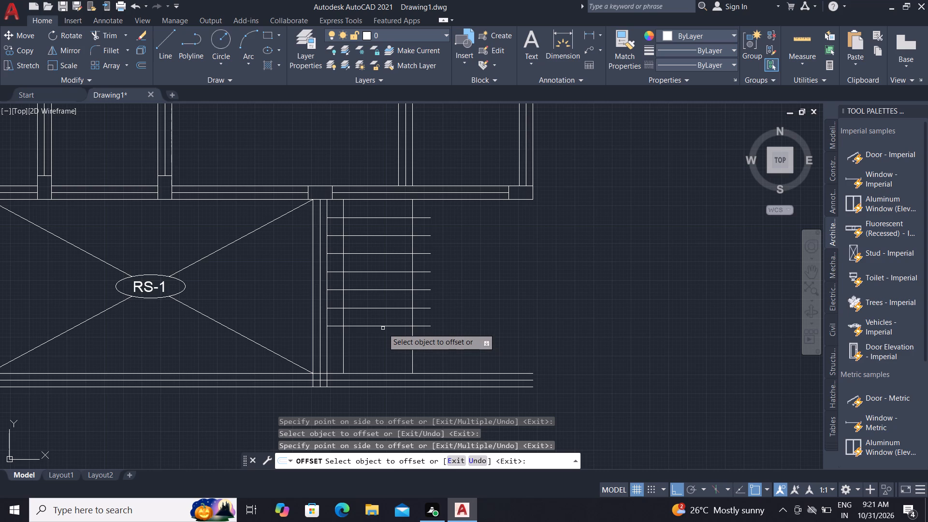
left_click(383, 328)
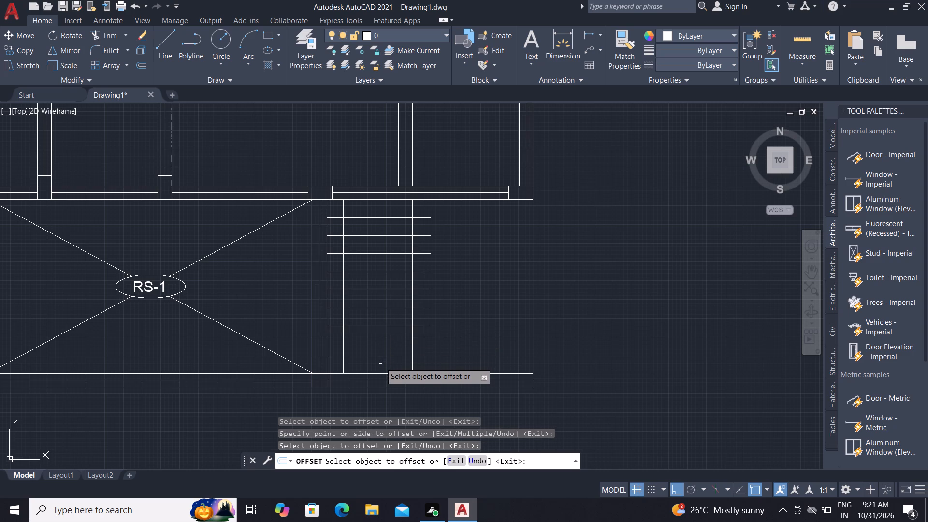
left_click(380, 362)
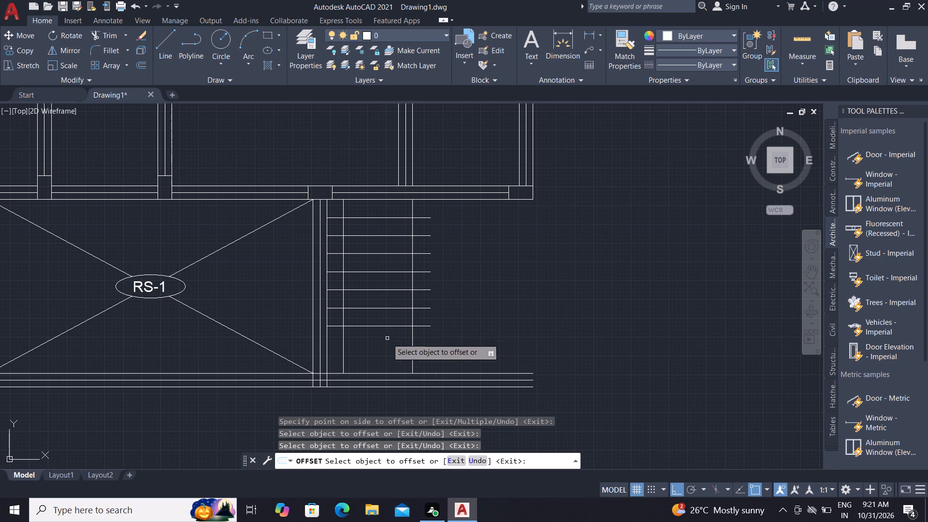
left_click(382, 325)
left_click(384, 353)
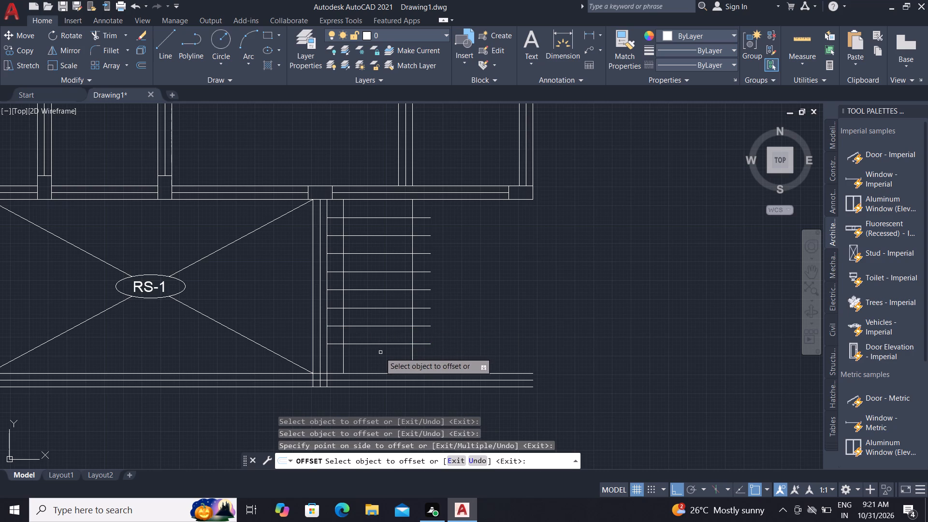
left_click(378, 345)
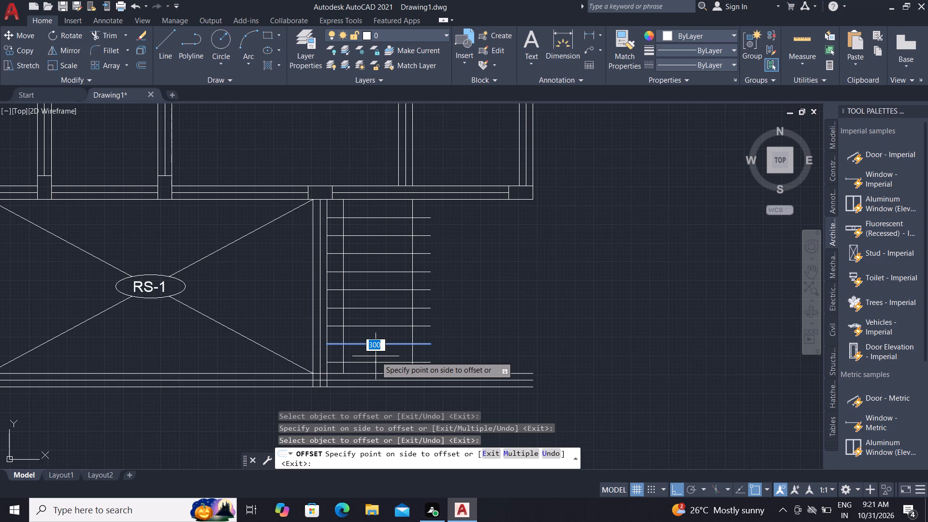
left_click(376, 356)
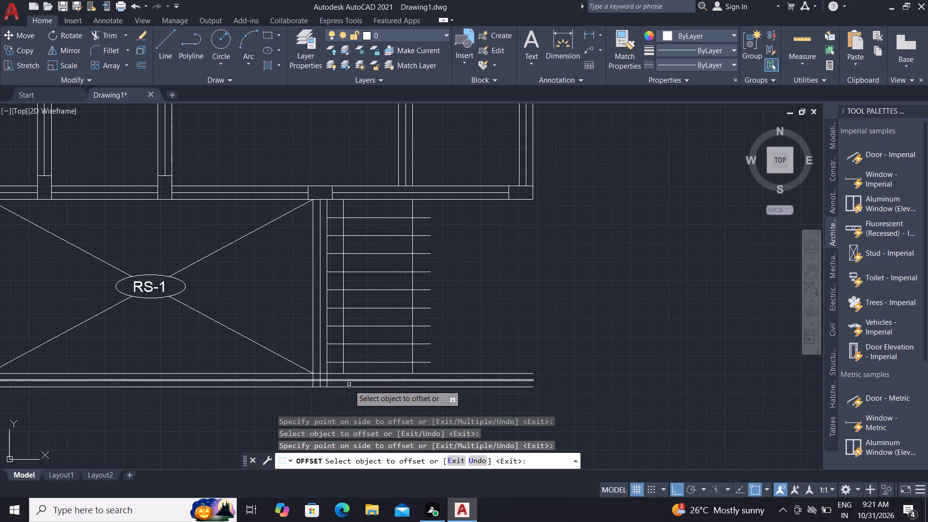
key("Escape")
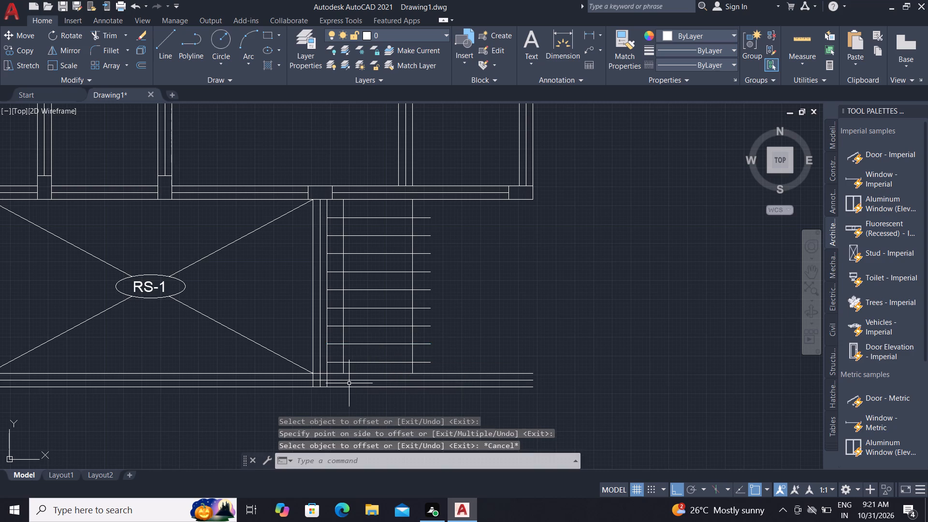
key("Escape")
key("Escape")
key("Escape")
key("Escape")
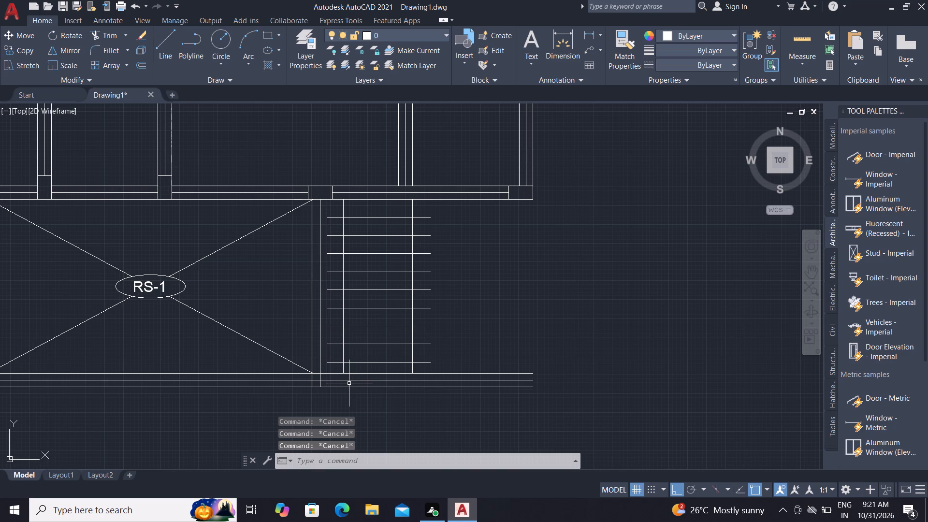
Copy the RS-1 text into the adjoining bay, placing it near the topmost horizontal line.
type("CO")
key("space")
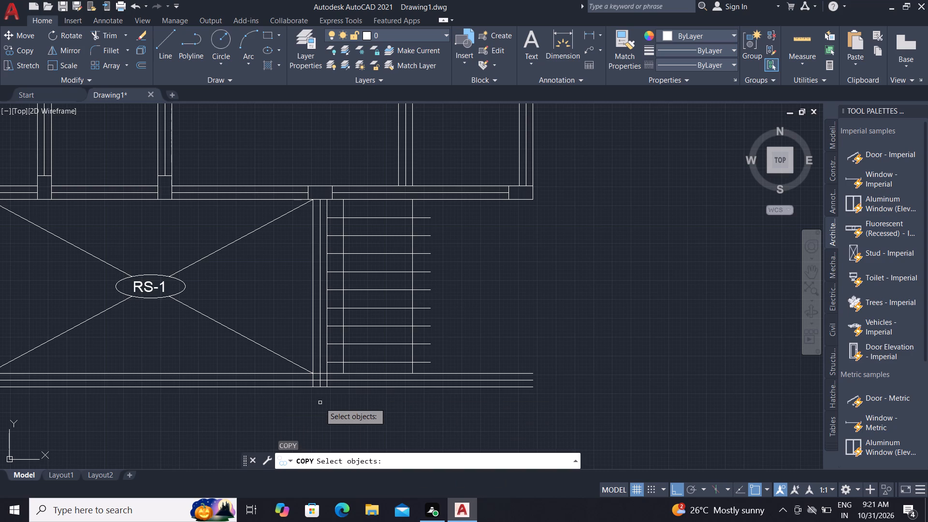
left_click(148, 290)
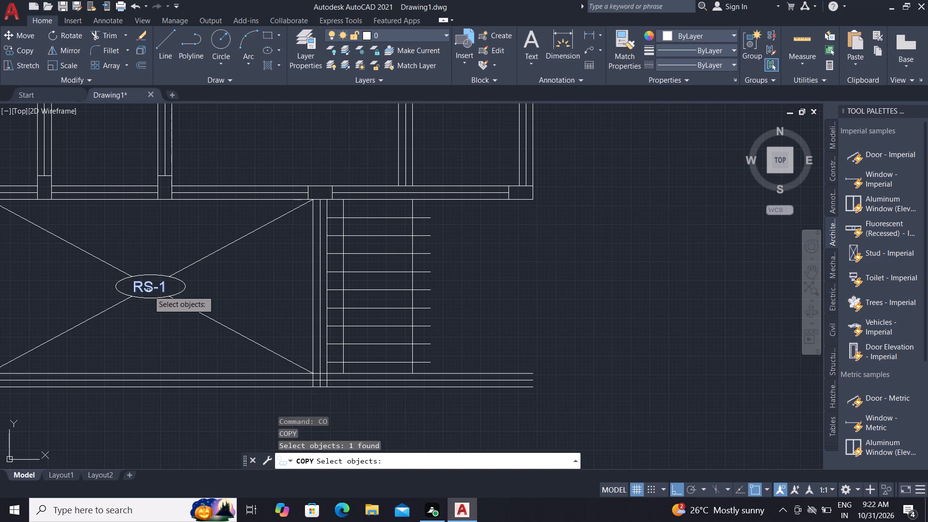
right_click(148, 290)
left_click(149, 290)
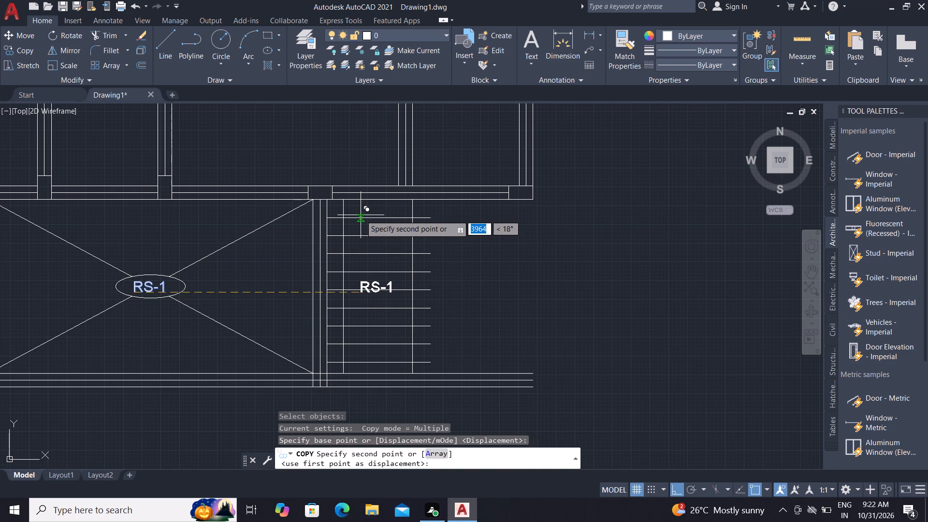
key("F8")
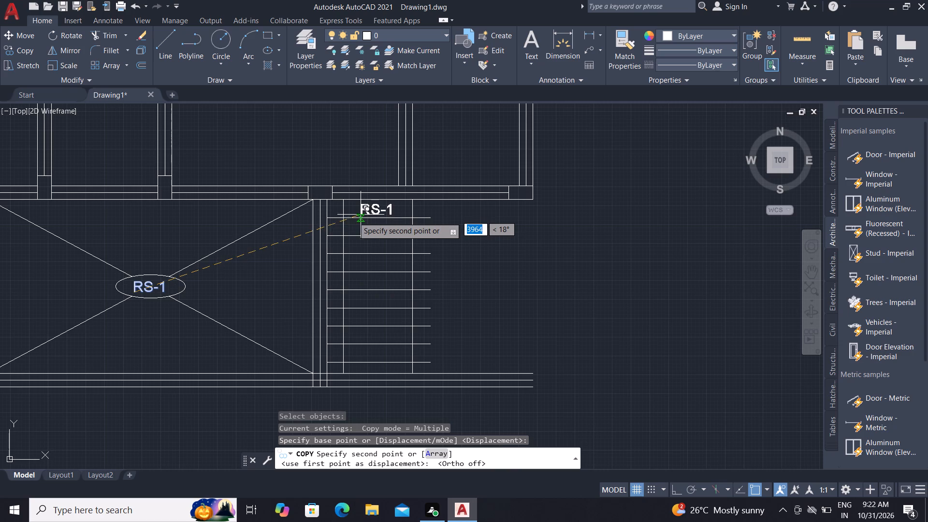
scroll(352, 218, "up", 2)
left_click(356, 212)
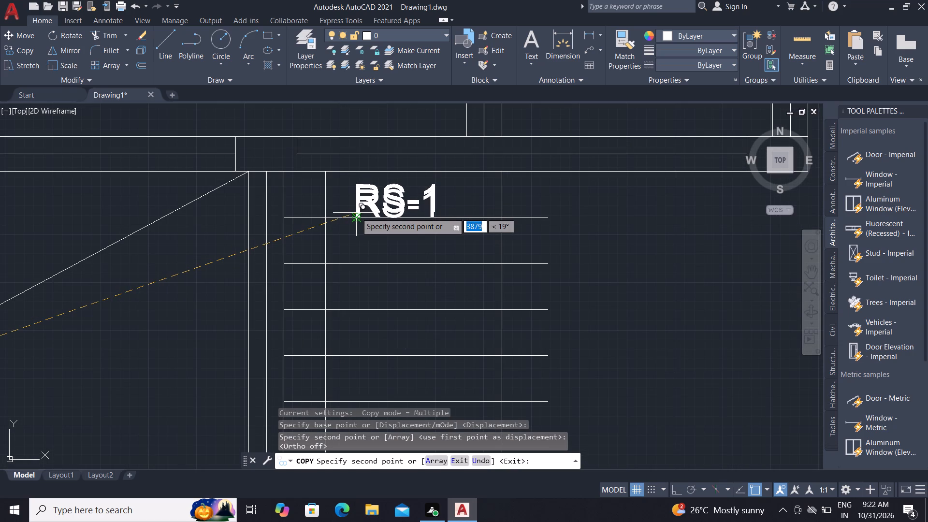
key("Escape")
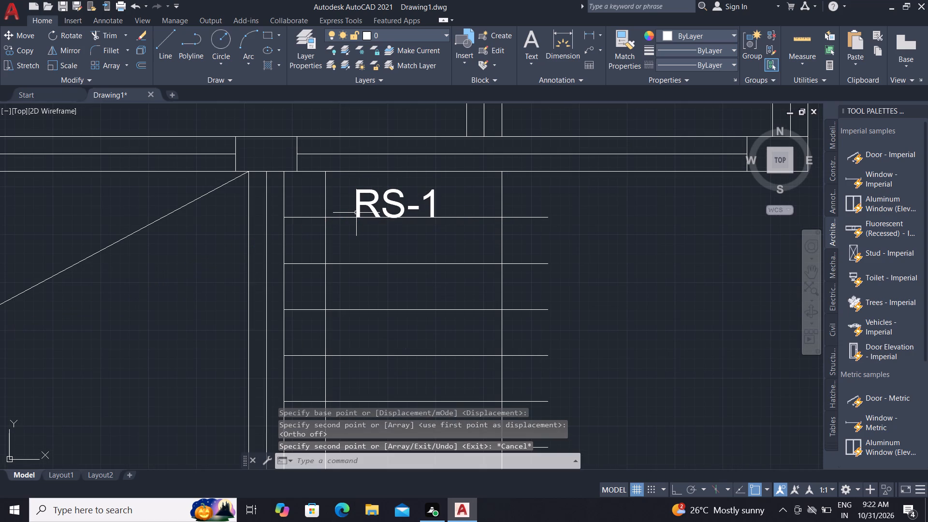
Change the copied label's text to RB5.
triple_click(398, 206)
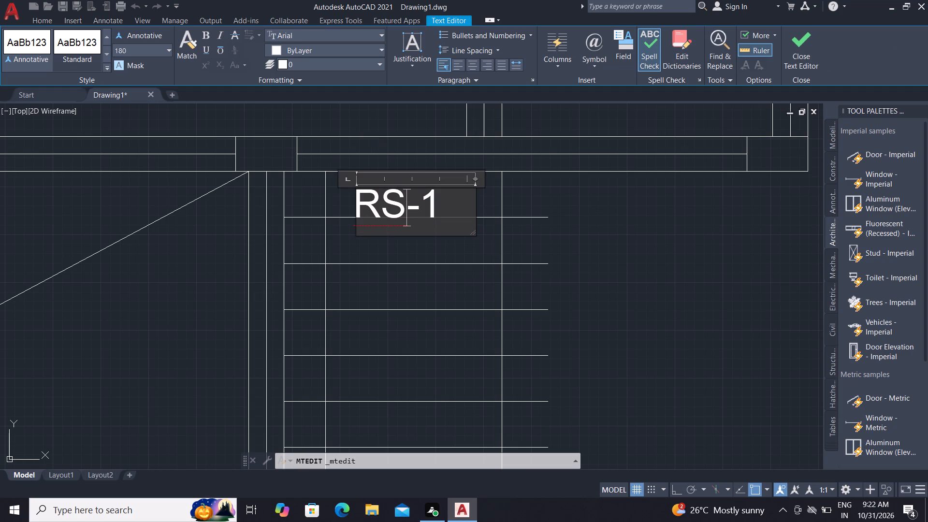
left_click(426, 203)
key("BackSpace")
key("BackSpace")
key("b")
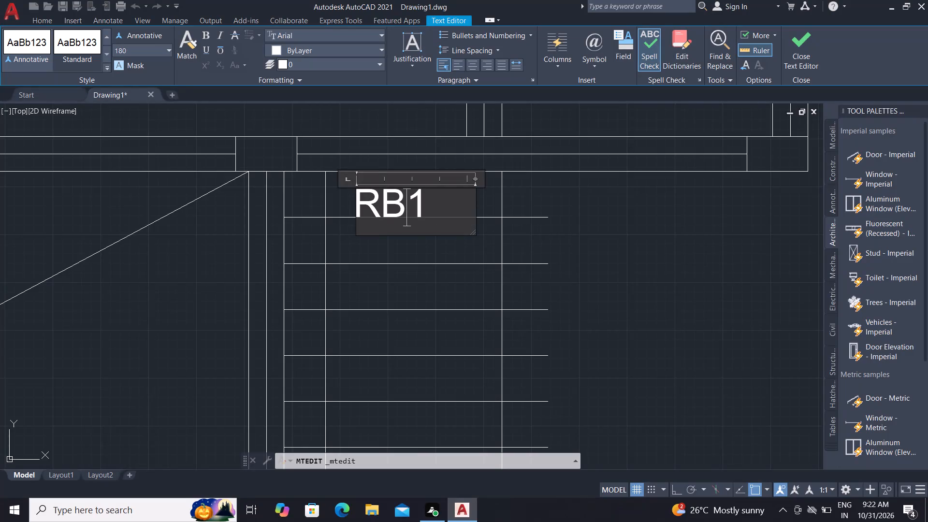
left_click(443, 200)
key("BackSpace")
key("5")
key("space")
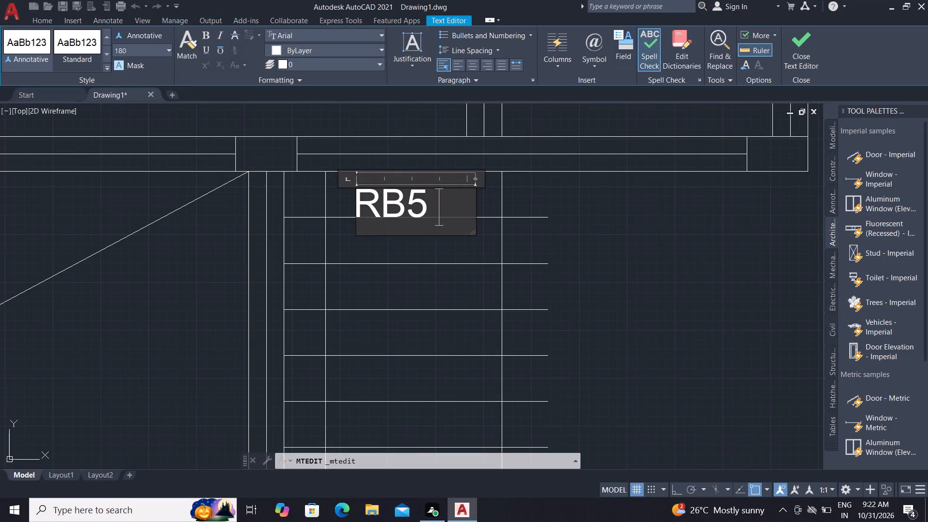
left_click(522, 210)
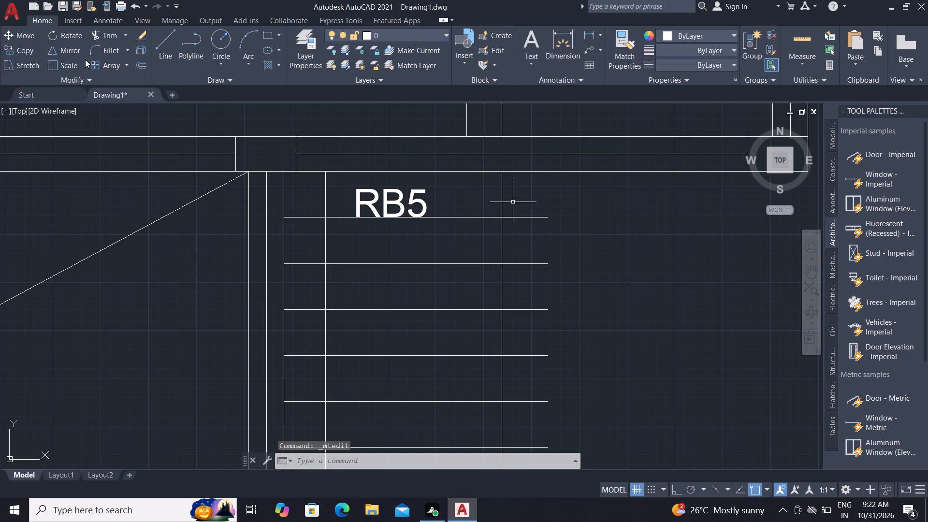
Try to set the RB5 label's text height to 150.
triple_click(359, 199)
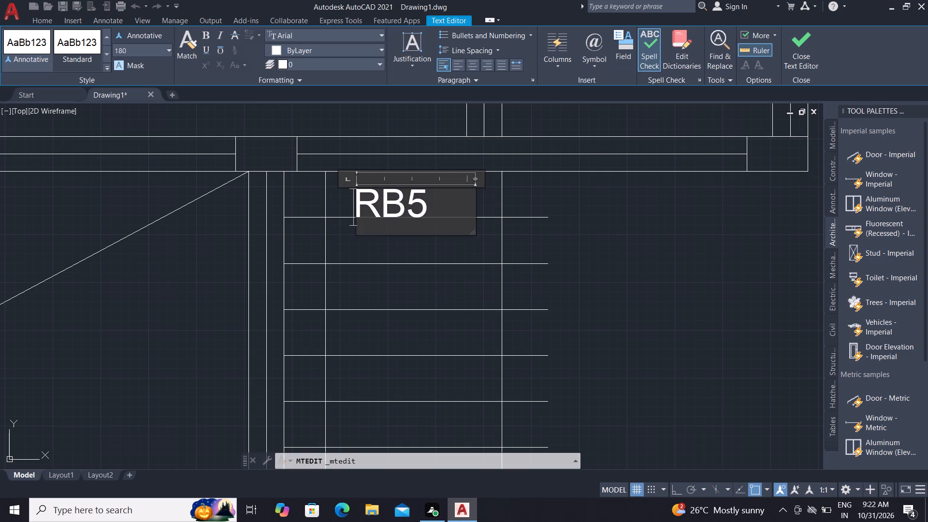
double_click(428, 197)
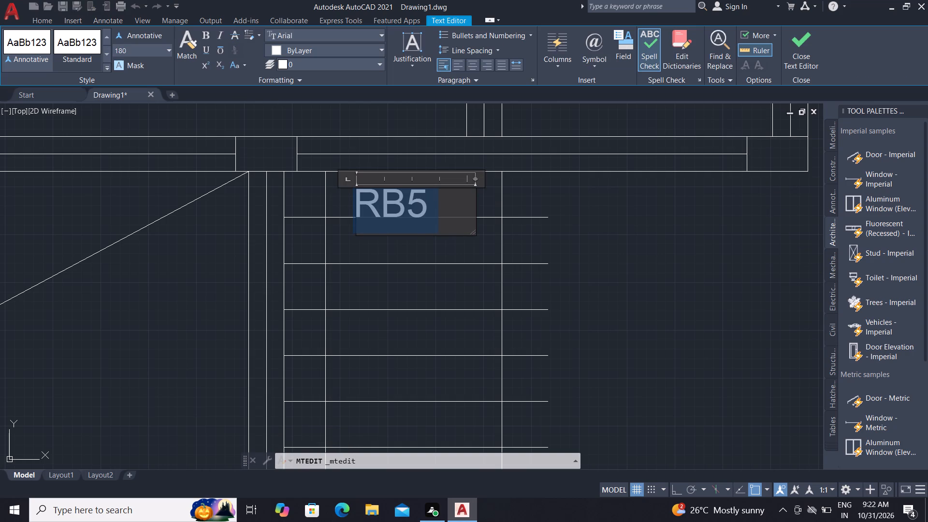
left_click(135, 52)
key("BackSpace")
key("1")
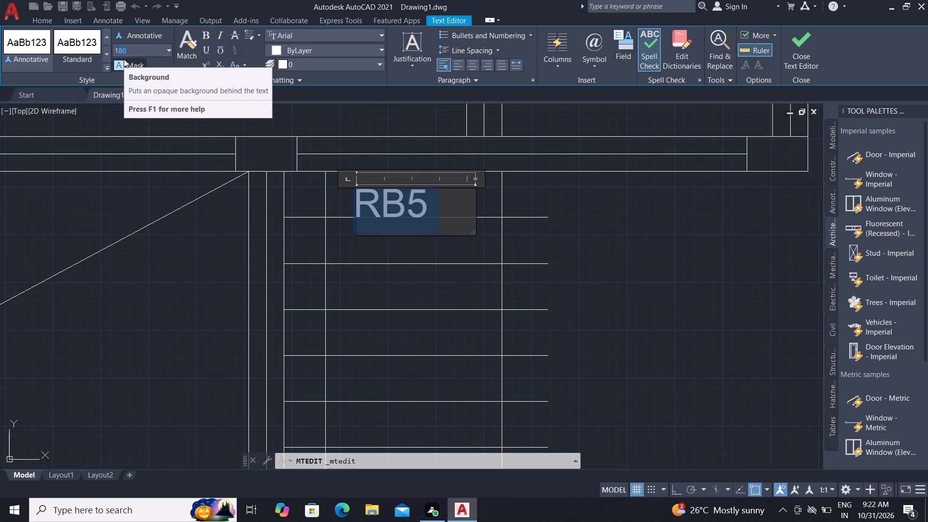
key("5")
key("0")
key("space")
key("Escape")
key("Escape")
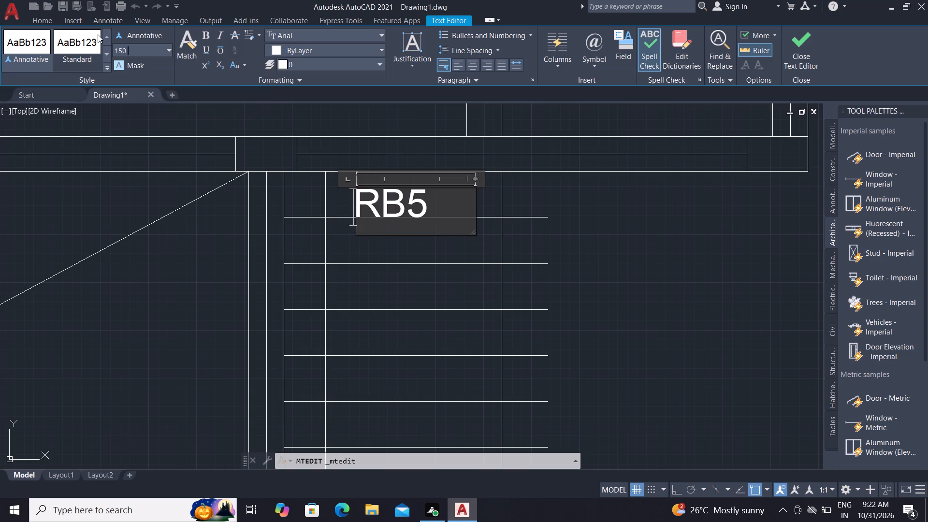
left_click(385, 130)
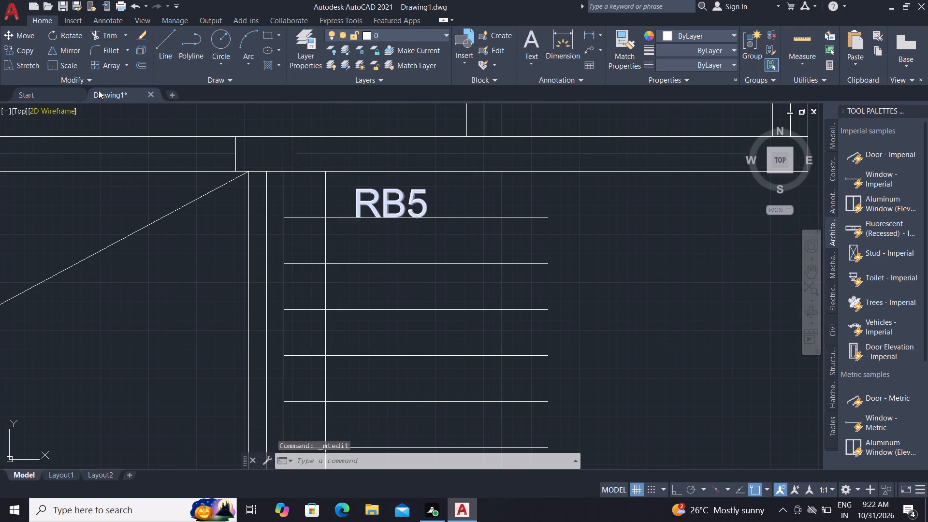
Copy the RB5 label vertically down so that one copy sits directly beneath each of the top three horizontal lines.
left_click(24, 47)
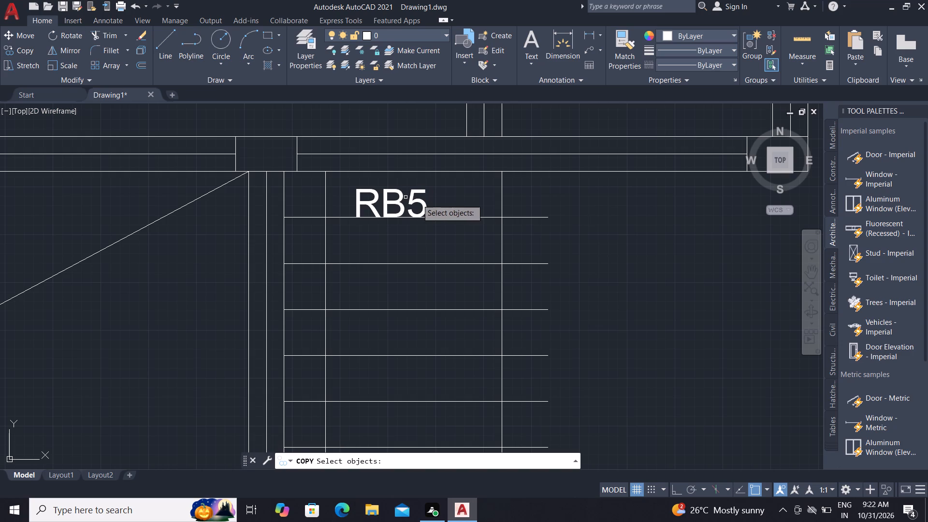
left_click(400, 204)
right_click(400, 204)
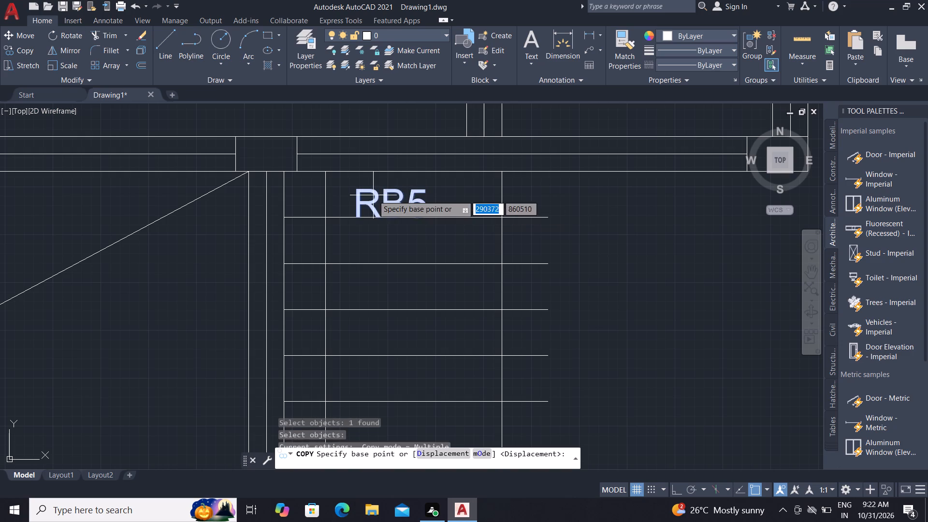
left_click(356, 189)
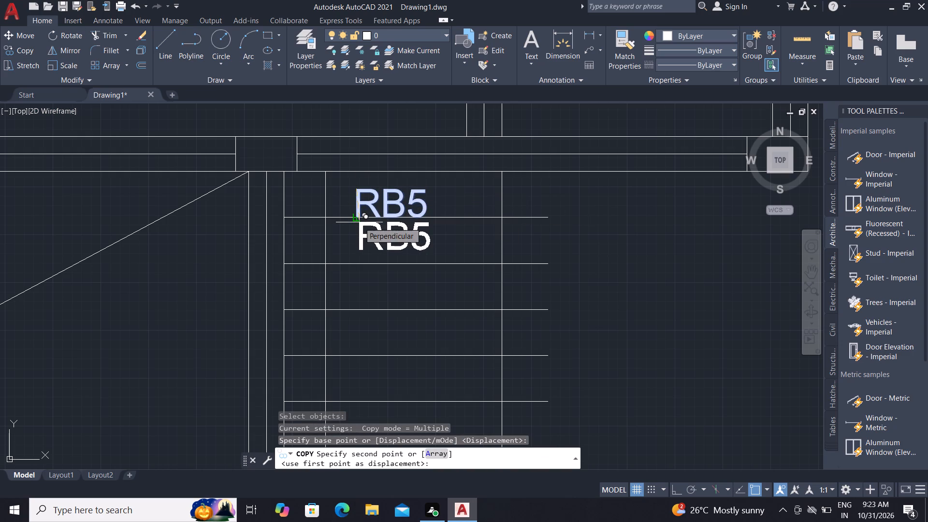
scroll(358, 221, "up", 2)
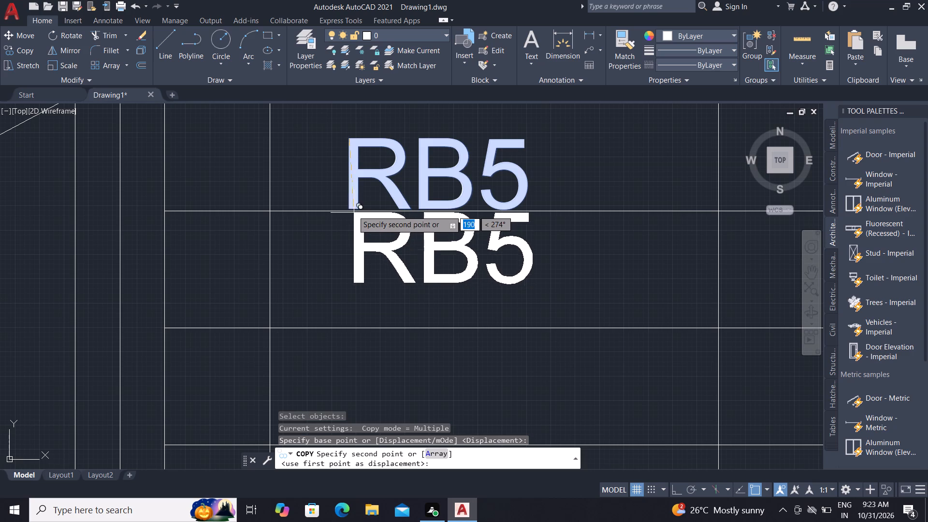
left_click(348, 211)
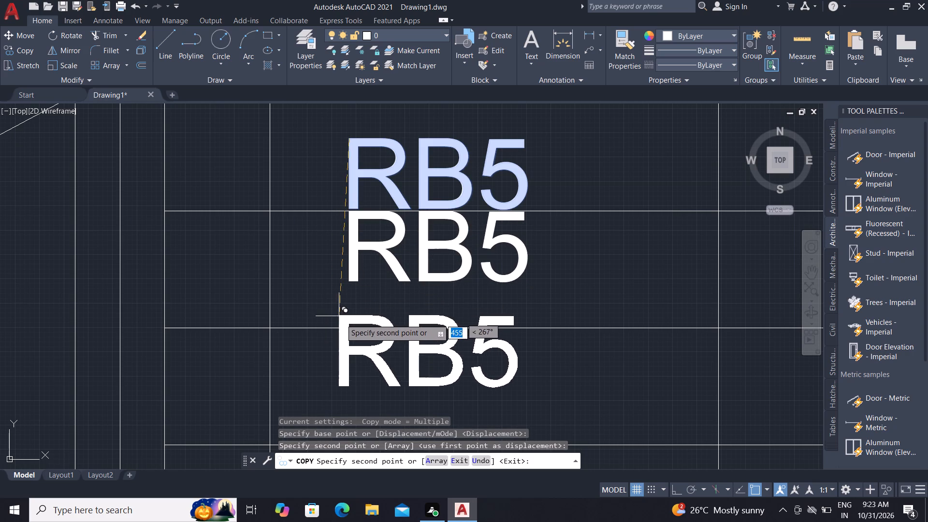
left_click(346, 328)
scroll(357, 263, "down", 3)
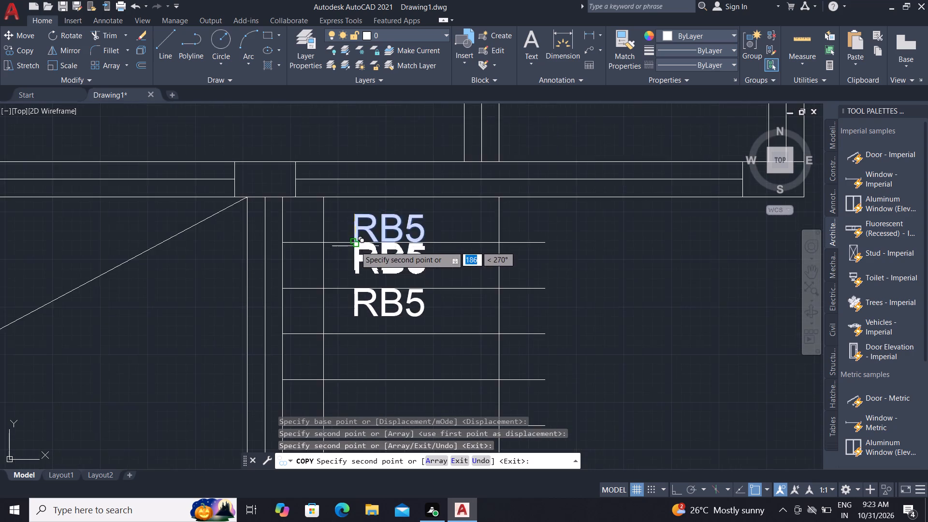
scroll(355, 246, "down", 1)
scroll(354, 286, "up", 3)
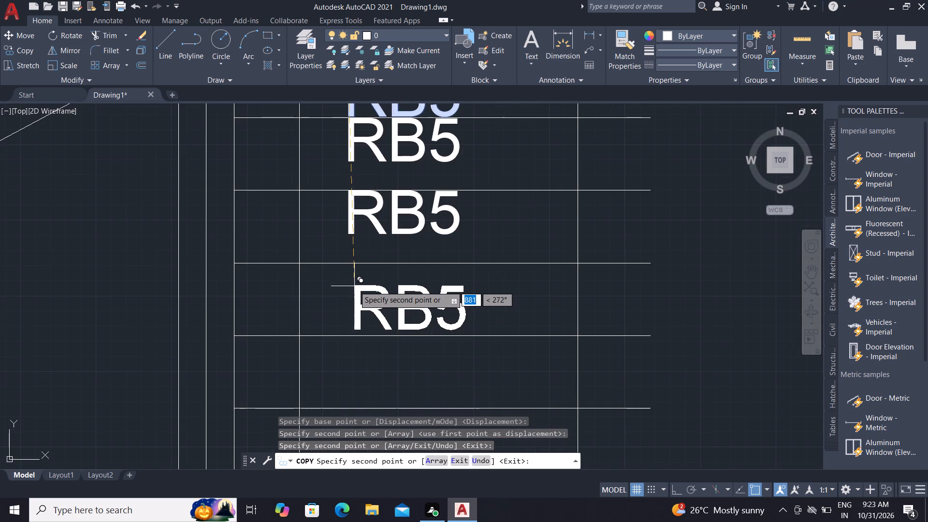
left_click(350, 262)
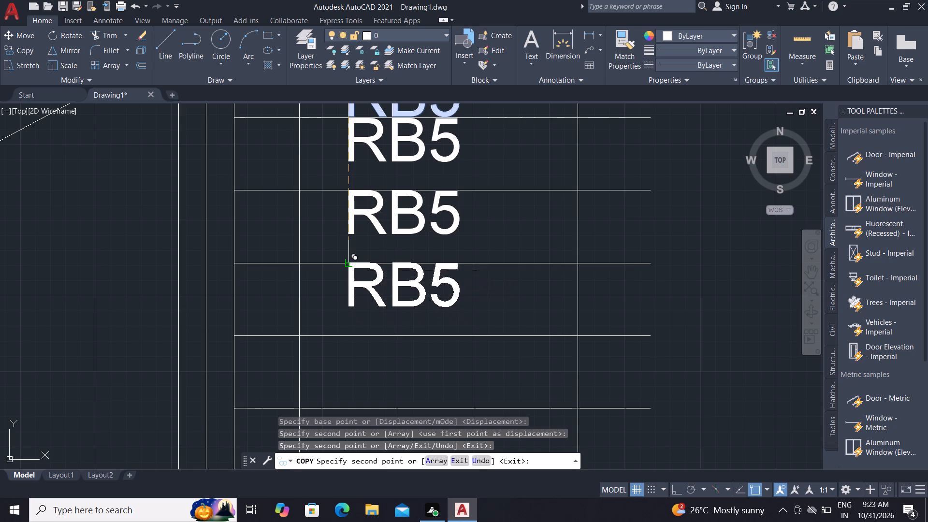
key("Escape")
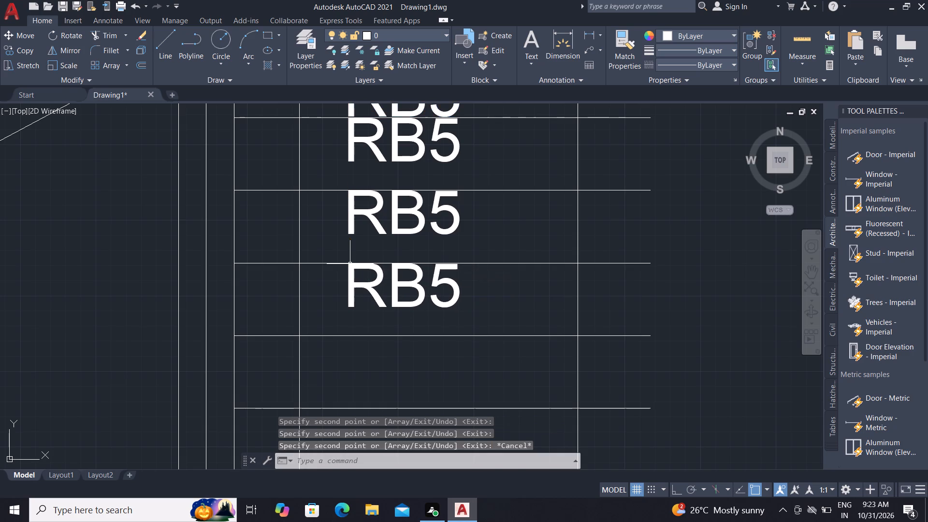
Delete the original RB5 label above the top horizontal line.
scroll(377, 290, "down", 3)
left_click(384, 239)
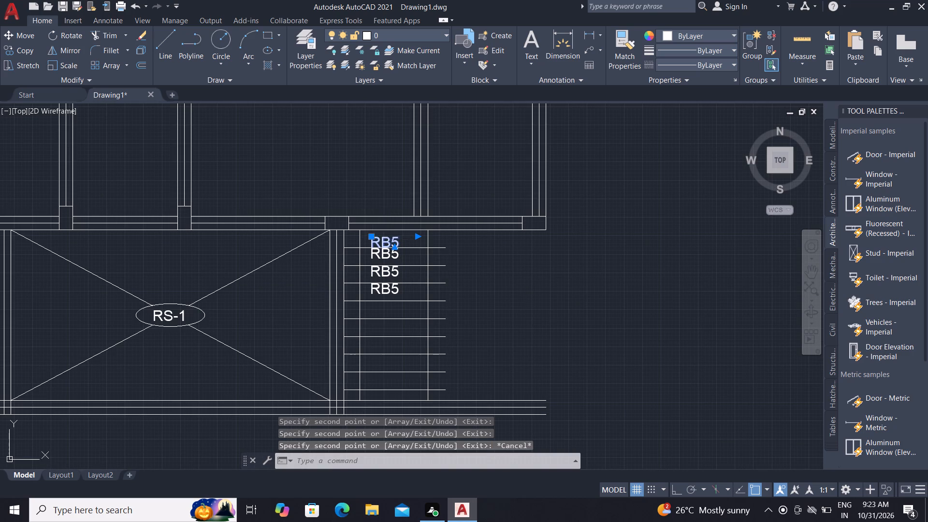
key("Delete")
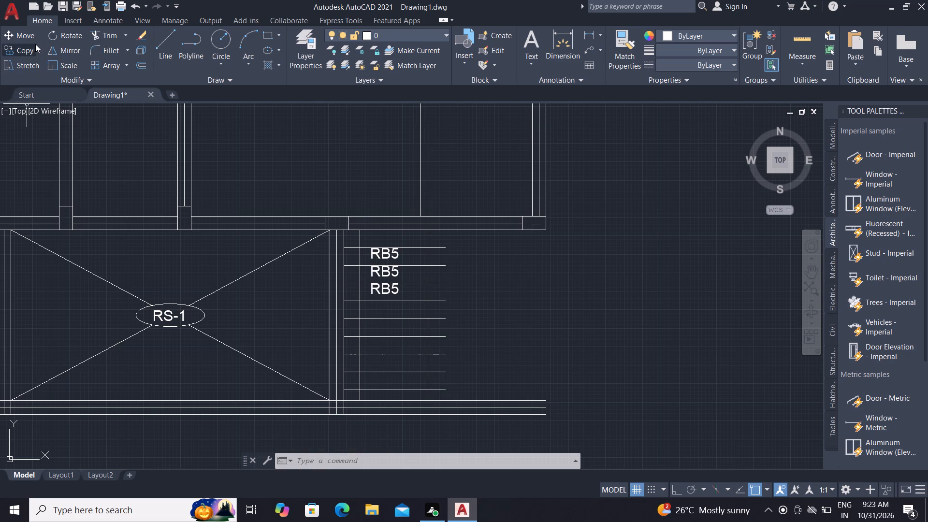
Copy the third RB5 label vertically down so that copies sit directly beneath the fourth and fifth horizontal lines.
left_click(10, 49)
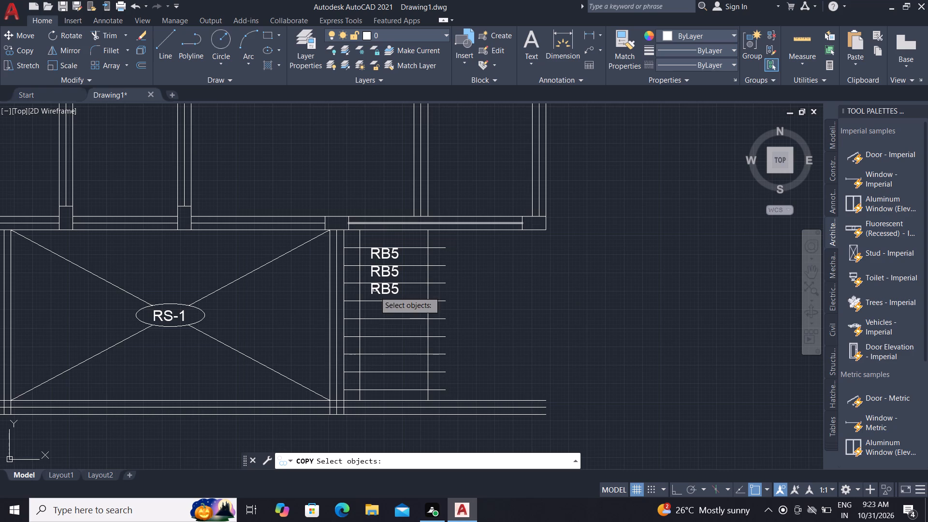
left_click(381, 288)
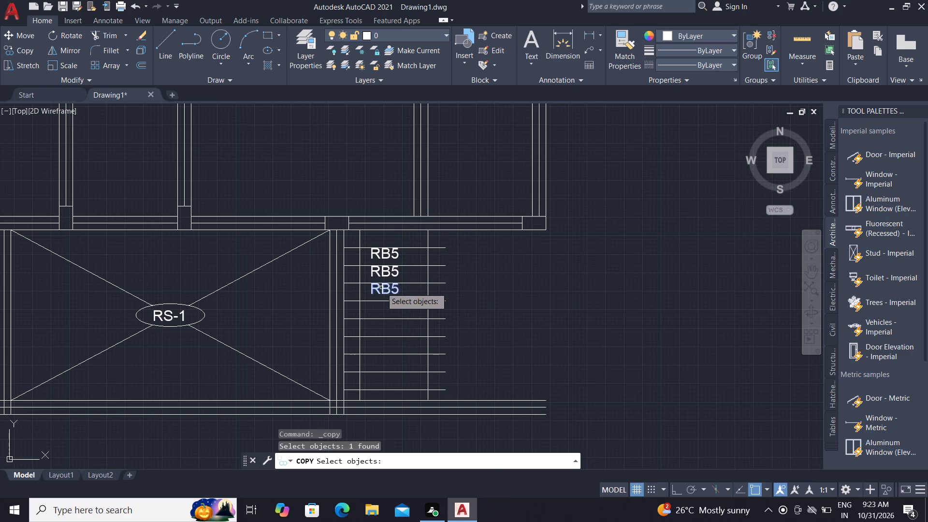
right_click(381, 288)
scroll(375, 282, "up", 3)
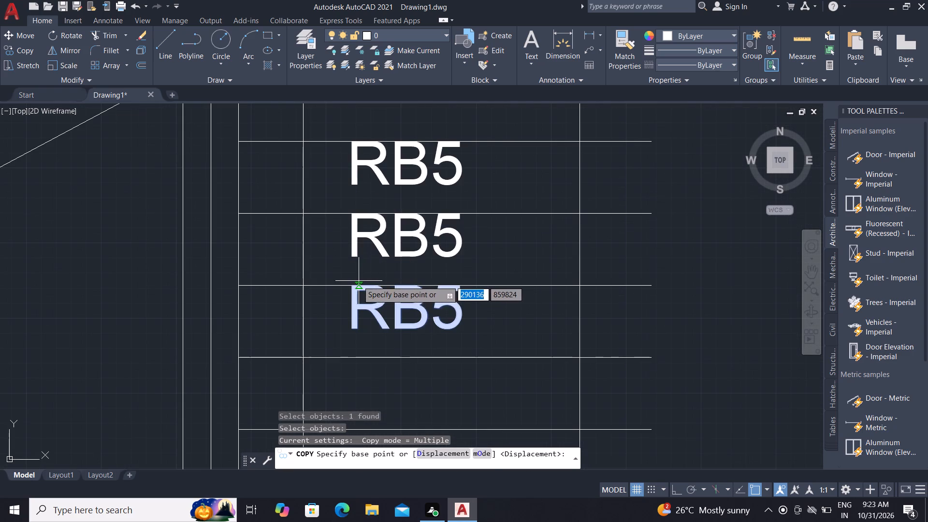
left_click(350, 286)
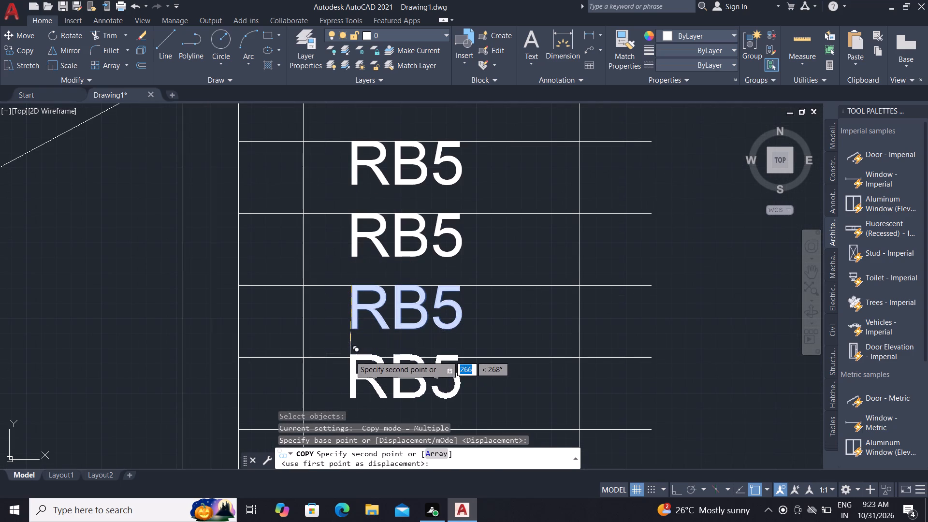
left_click(350, 360)
scroll(390, 314, "down", 1)
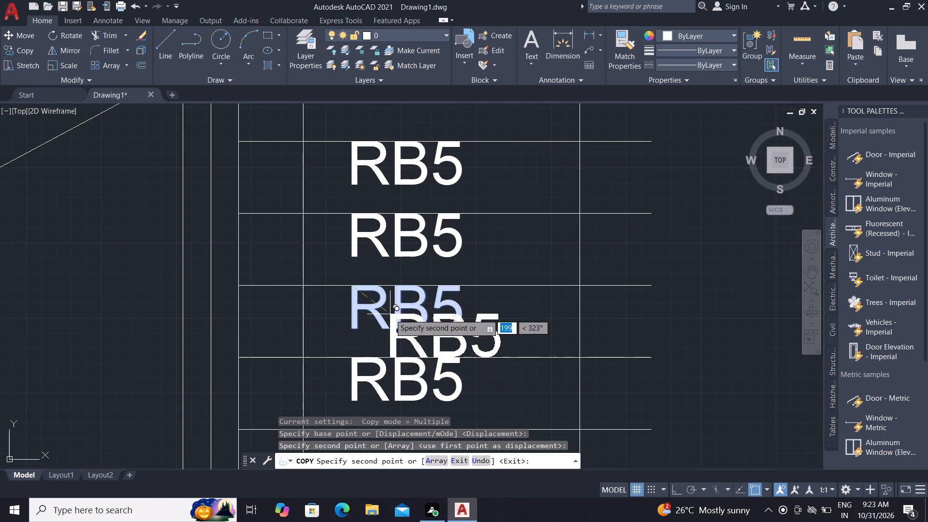
scroll(390, 314, "down", 2)
scroll(381, 340, "up", 3)
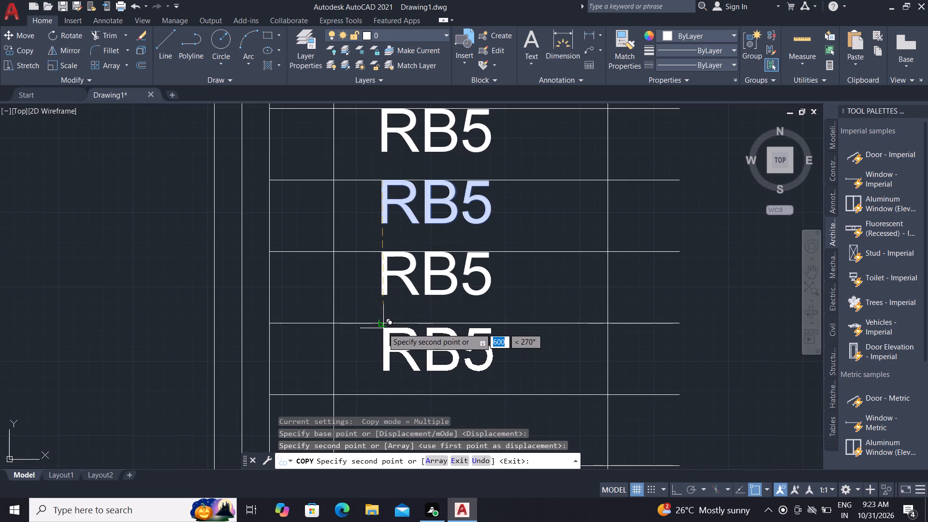
left_click(378, 326)
scroll(387, 319, "down", 2)
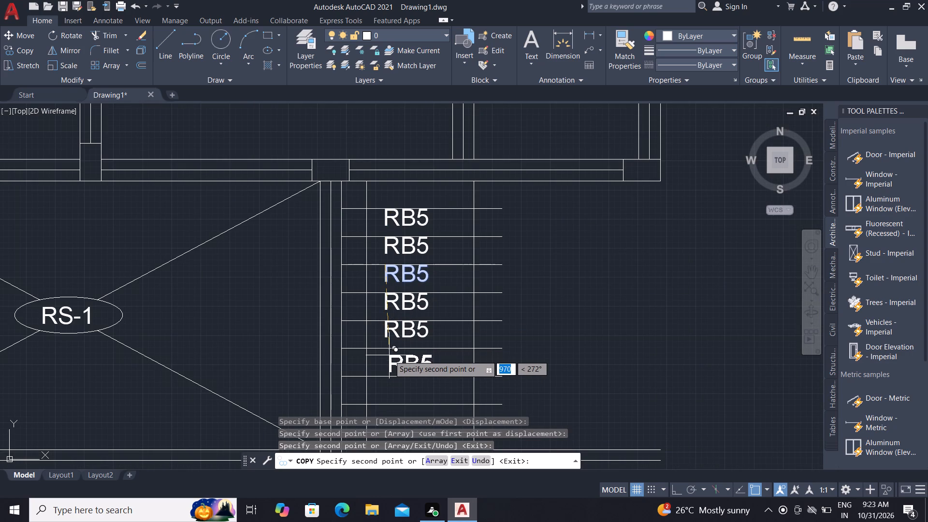
With Ortho on, continue copying the RB5 label directly beneath each of the four remaining lower horizontal lines.
key("F8")
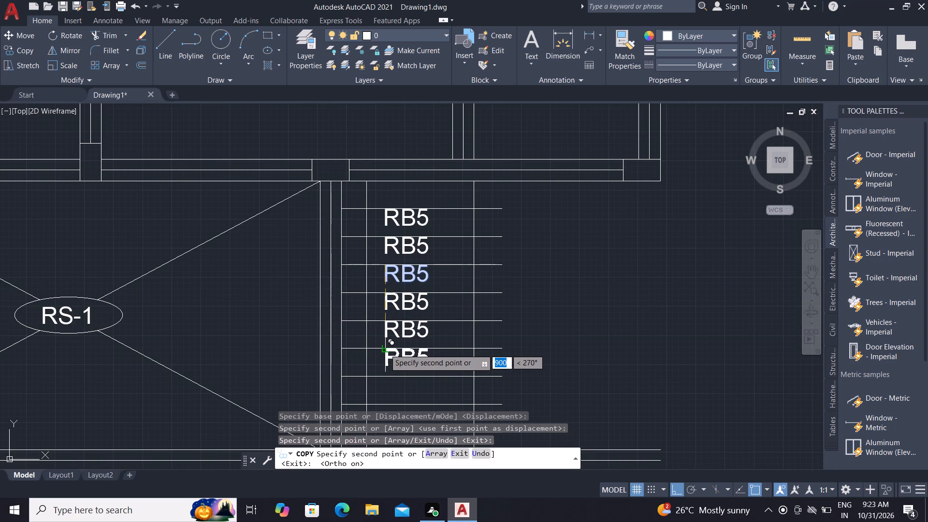
scroll(385, 349, "up", 5)
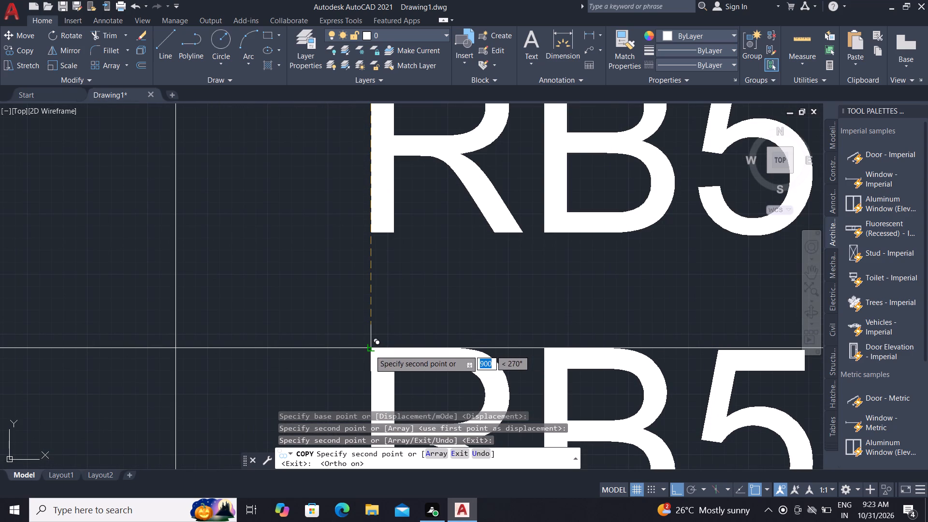
left_click(370, 350)
scroll(378, 261, "down", 5)
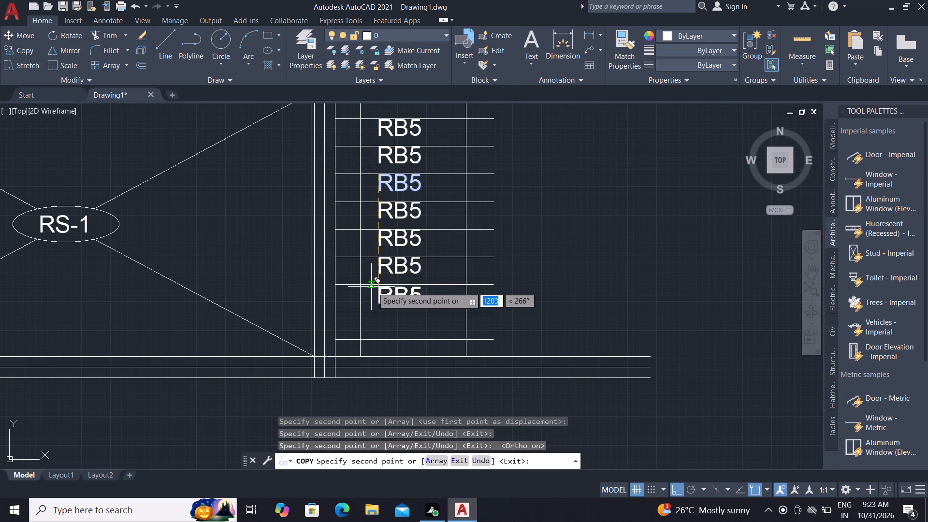
left_click(377, 285)
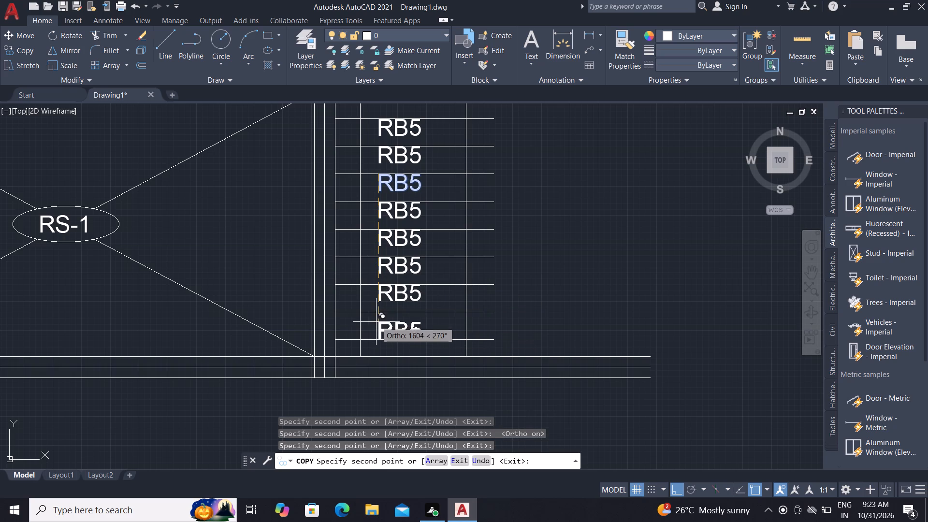
left_click(377, 310)
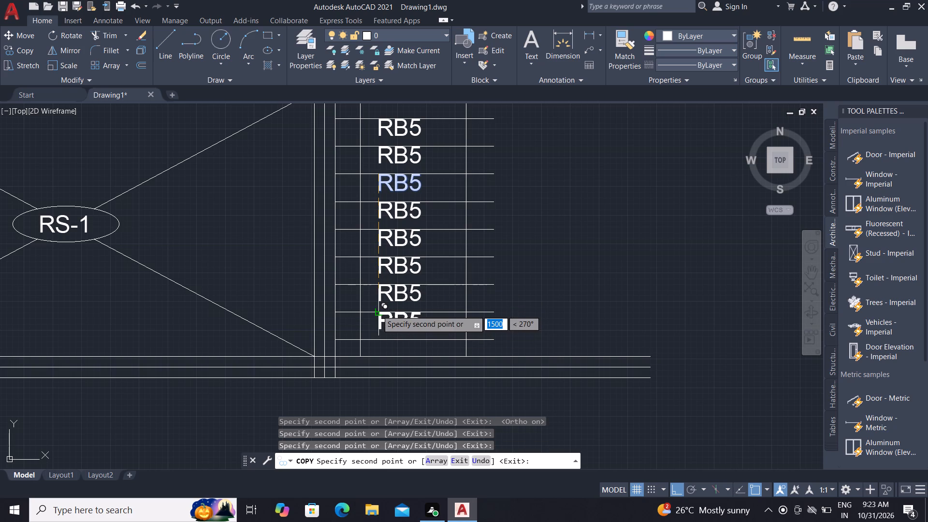
scroll(365, 343, "up", 3)
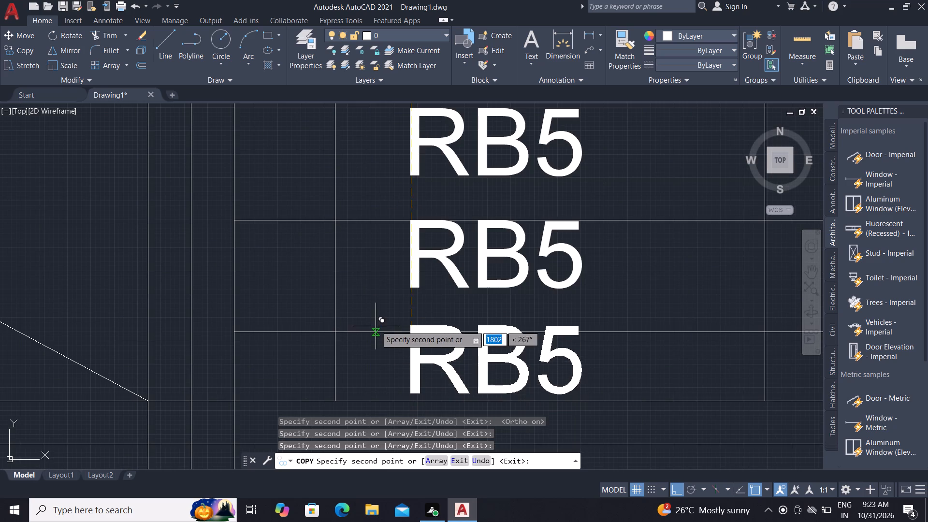
left_click(408, 332)
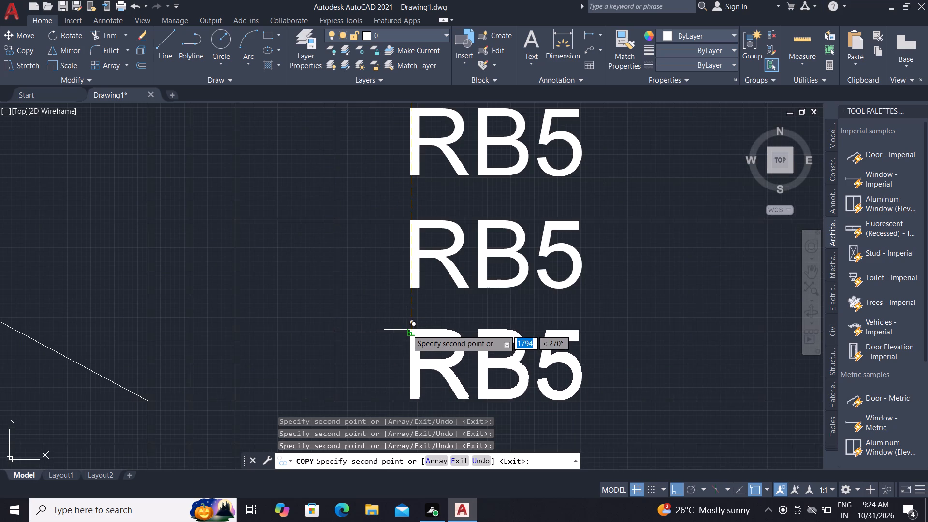
key("Escape")
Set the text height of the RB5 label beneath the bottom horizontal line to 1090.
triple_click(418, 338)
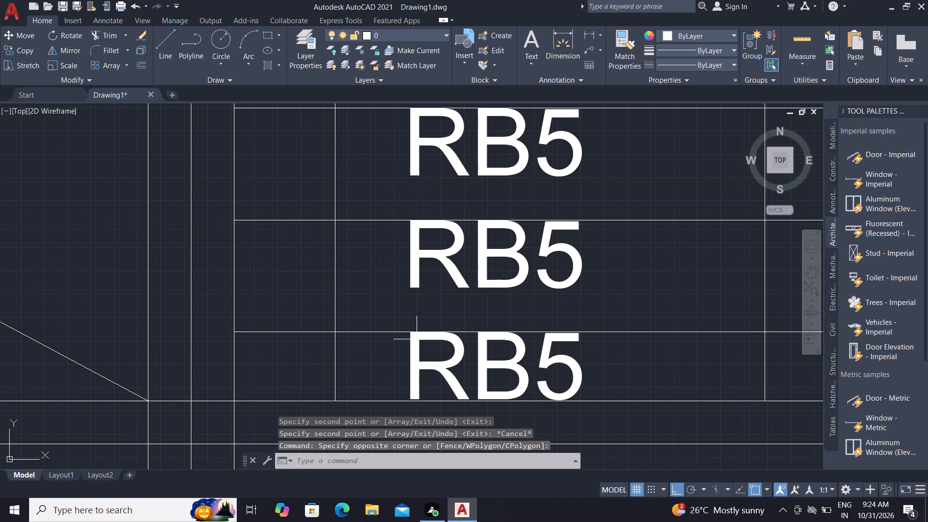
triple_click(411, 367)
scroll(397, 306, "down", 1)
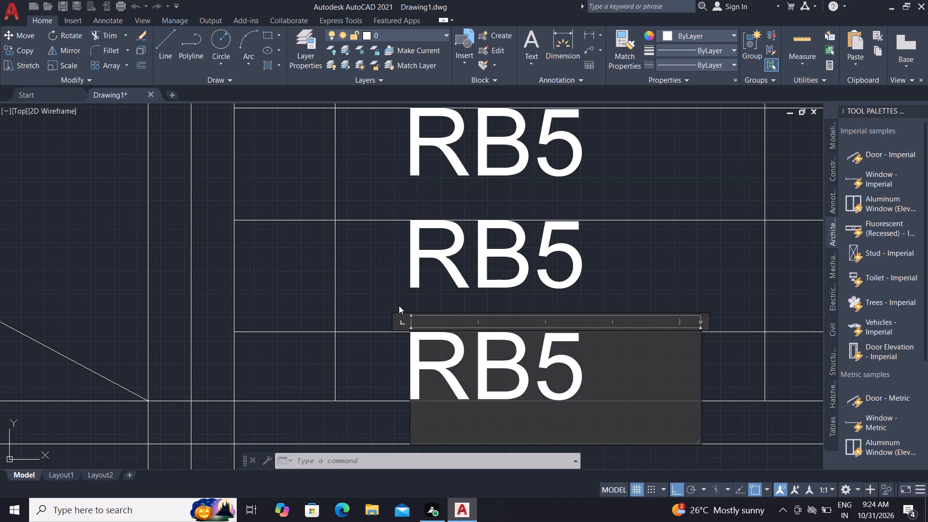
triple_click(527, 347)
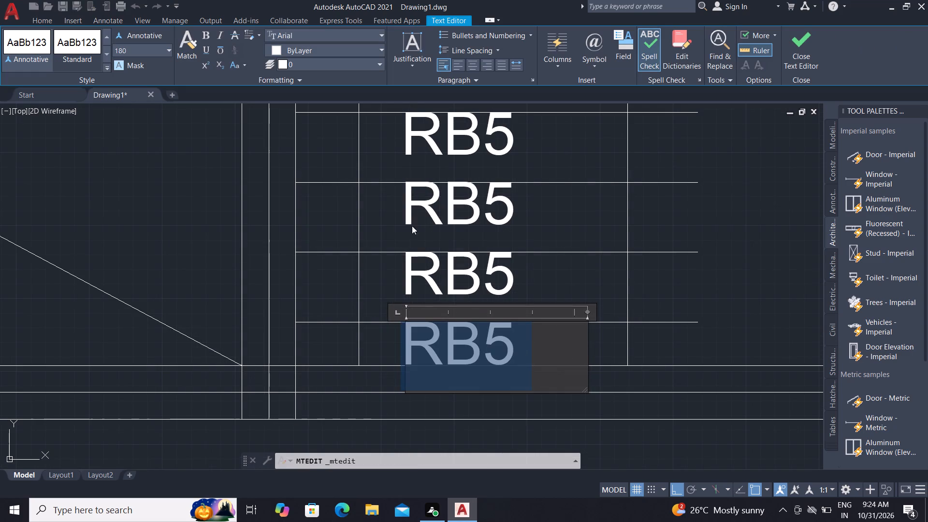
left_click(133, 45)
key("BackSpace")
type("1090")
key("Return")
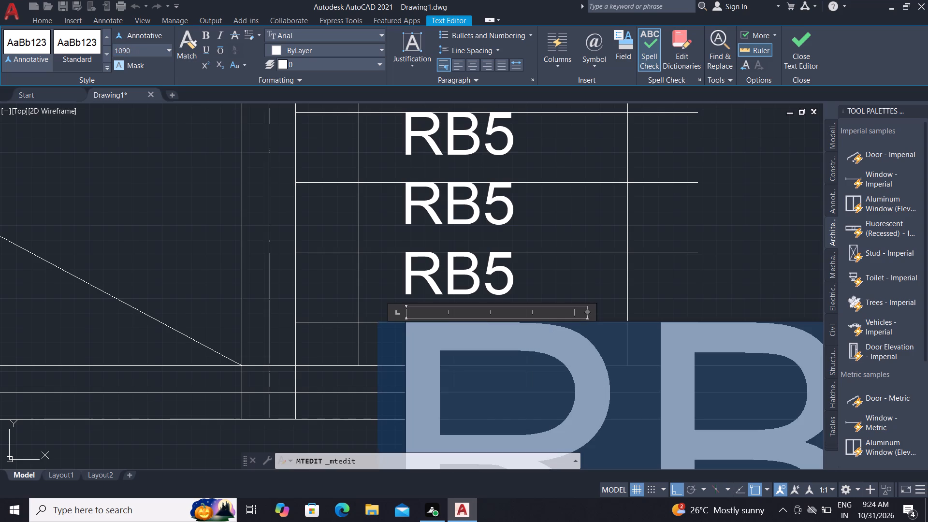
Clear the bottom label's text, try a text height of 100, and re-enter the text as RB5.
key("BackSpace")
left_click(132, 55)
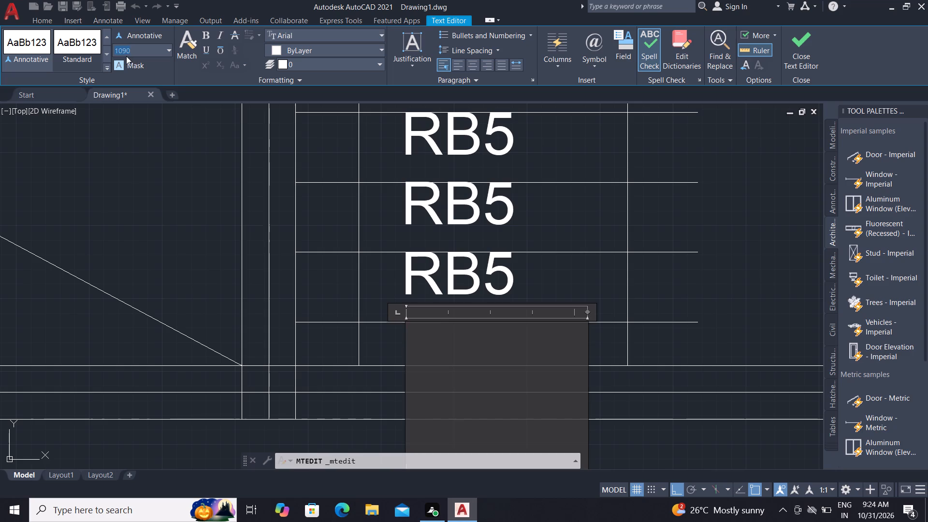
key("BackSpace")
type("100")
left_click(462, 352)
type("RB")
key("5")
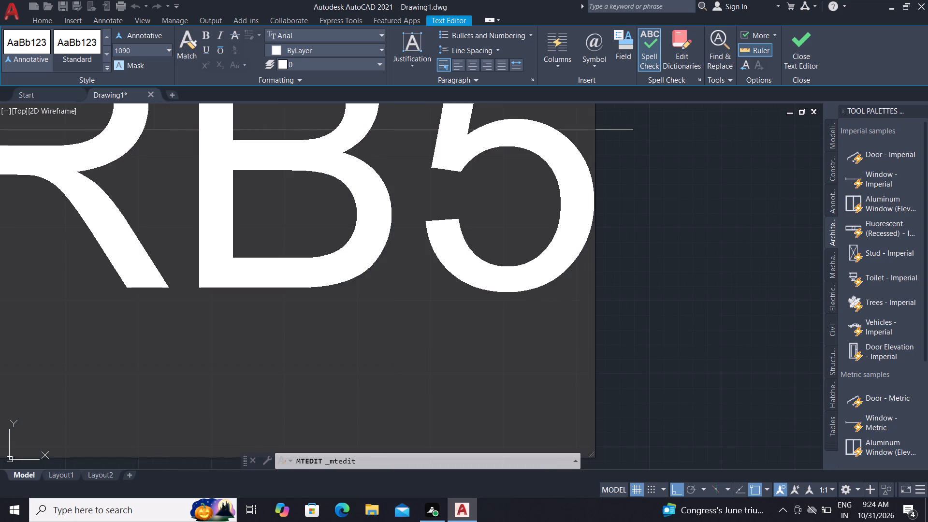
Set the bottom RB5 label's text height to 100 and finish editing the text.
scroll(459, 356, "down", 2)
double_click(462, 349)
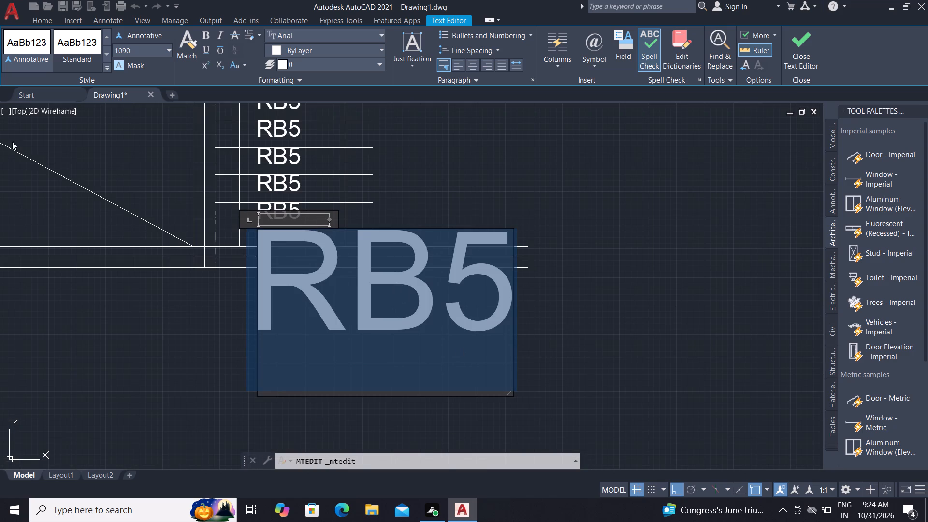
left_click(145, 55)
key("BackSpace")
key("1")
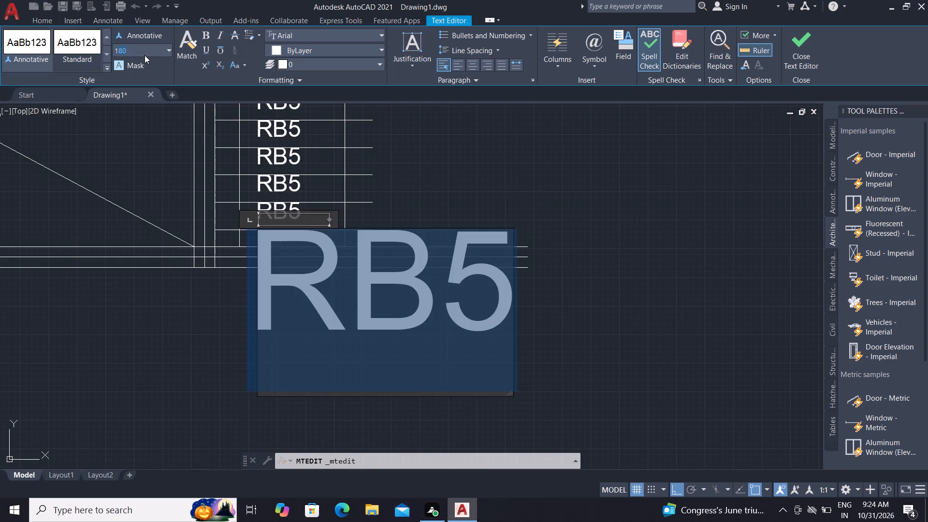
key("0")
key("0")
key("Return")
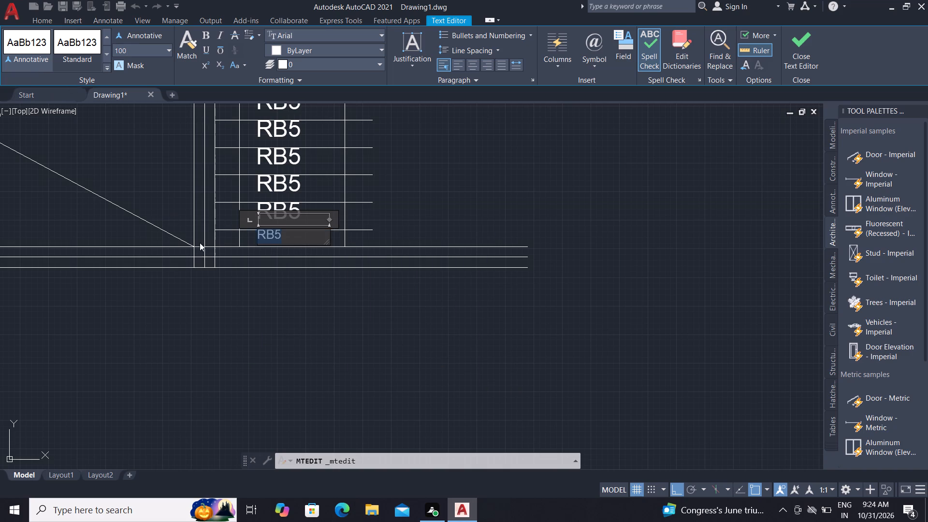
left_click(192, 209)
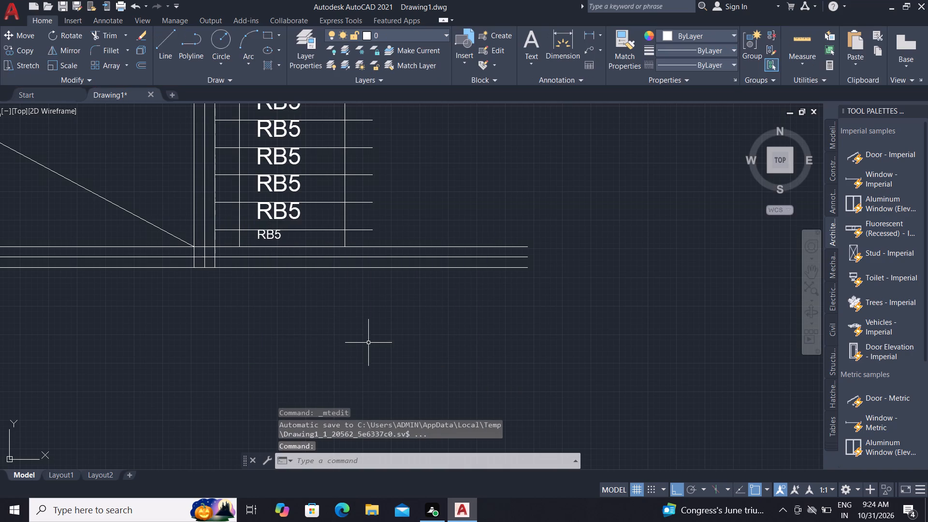
Delete the reduced RB5 label beneath the bottom horizontal line.
middle_click(371, 343)
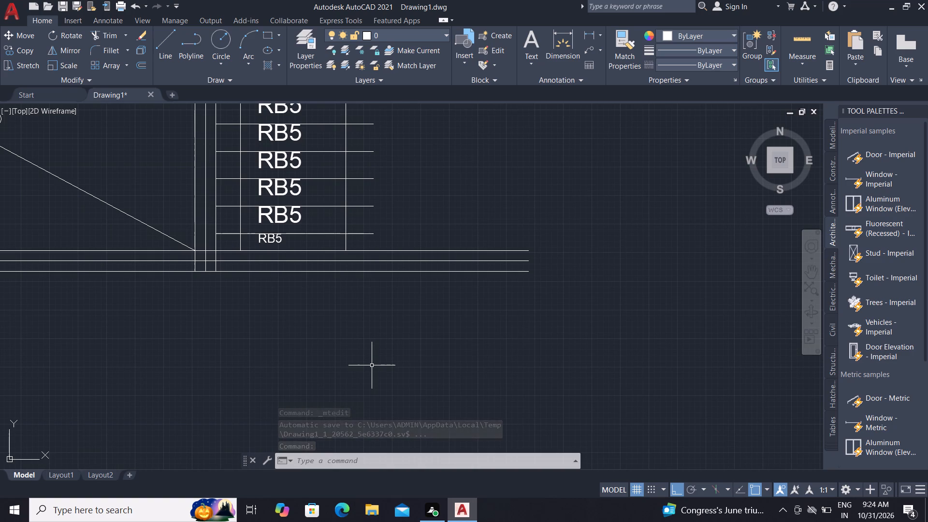
scroll(372, 366, "down", 2)
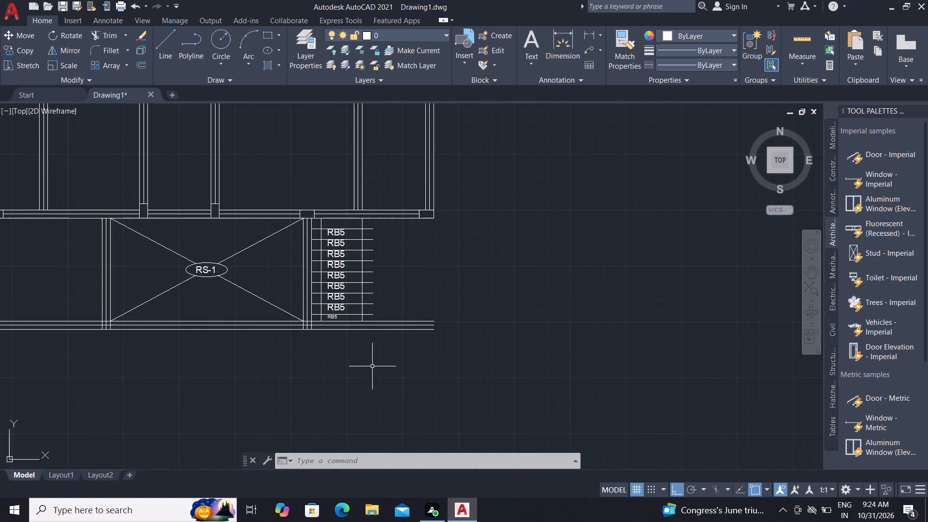
scroll(348, 319, "up", 3)
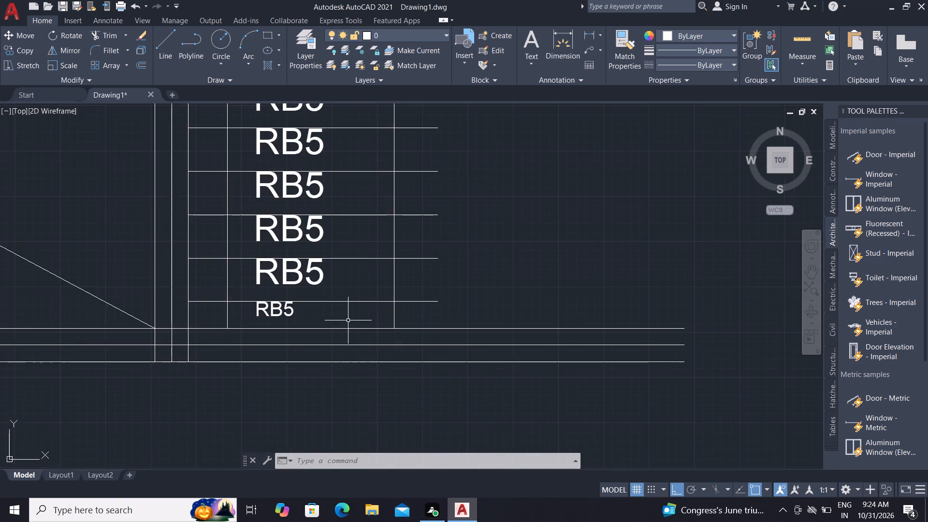
scroll(312, 314, "up", 2)
left_click(243, 301)
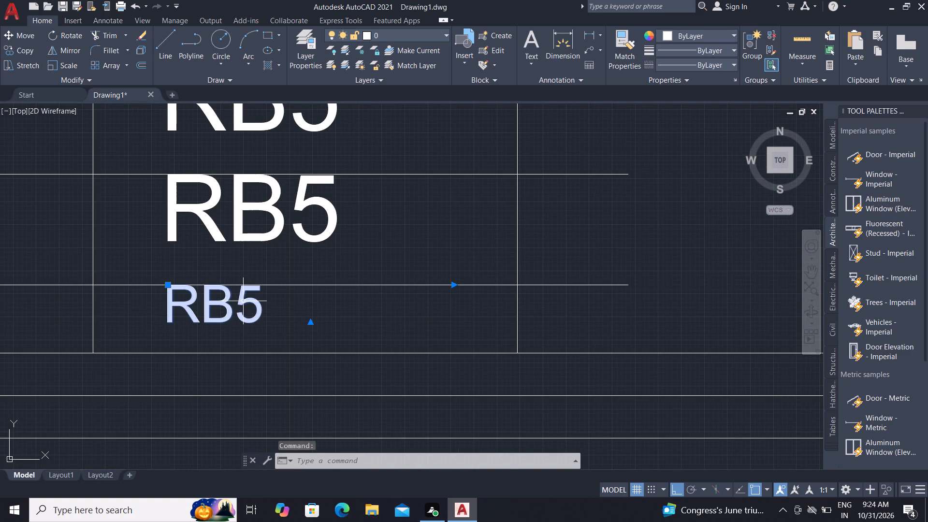
key("Delete")
Copy the lowest remaining RB5 label into the gap beneath the bottom horizontal spacing line.
type("CO")
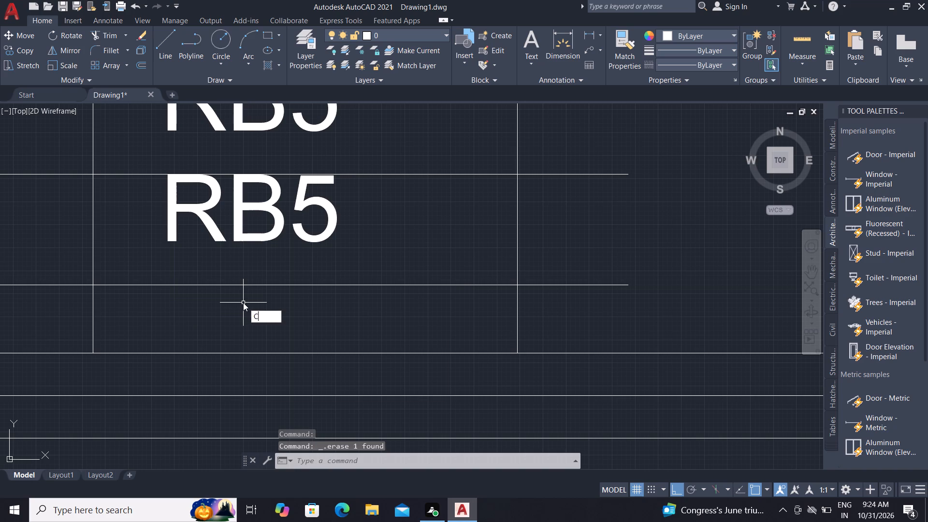
key("space")
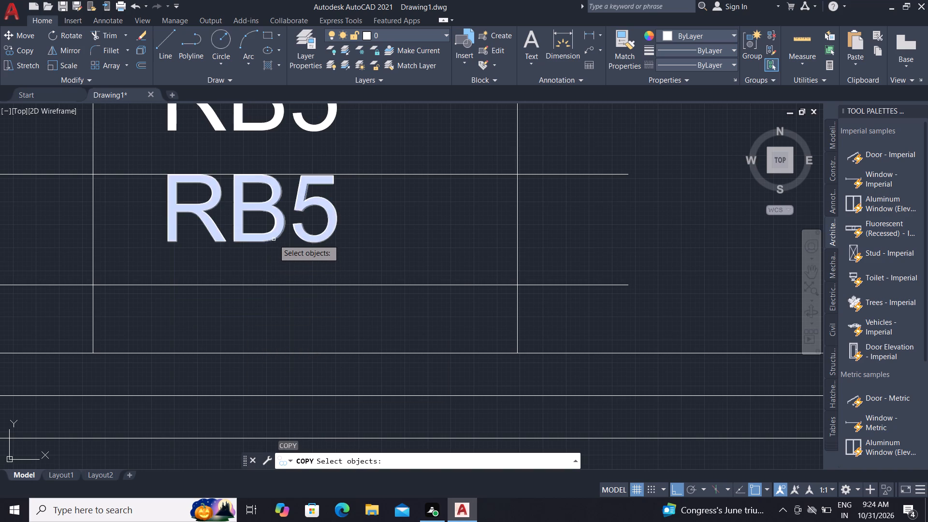
left_click(273, 239)
right_click(273, 239)
left_click(273, 239)
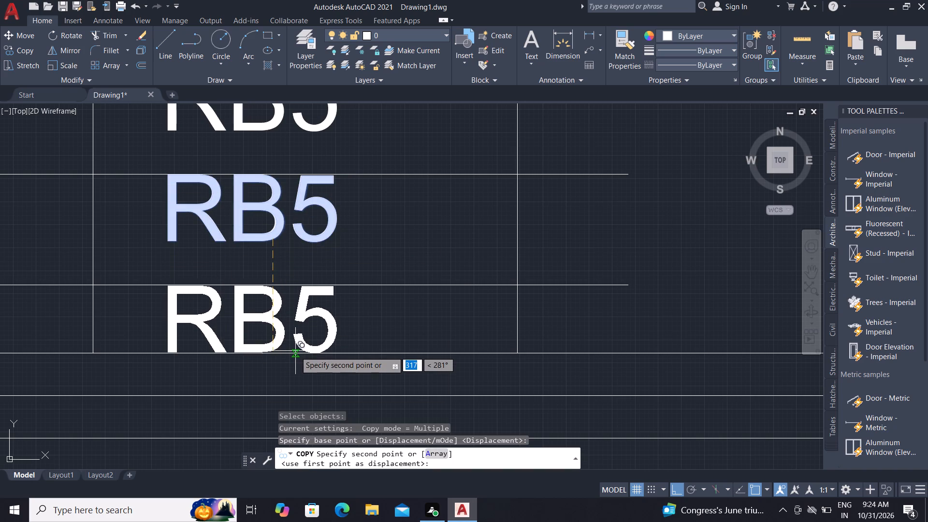
left_click(295, 352)
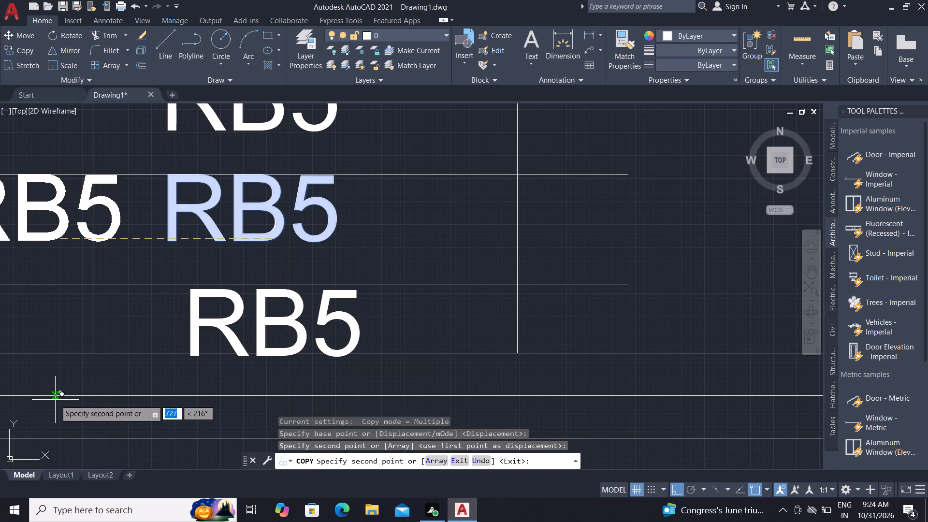
key("Escape")
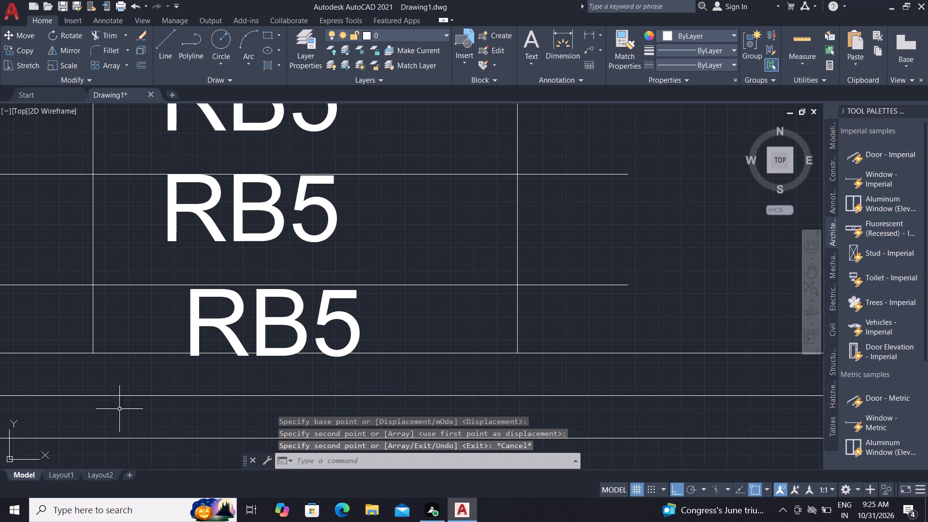
Move the copied bottom RB5 label up so its top edge meets the horizontal line above it.
scroll(199, 398, "up", 3)
scroll(191, 373, "down", 2)
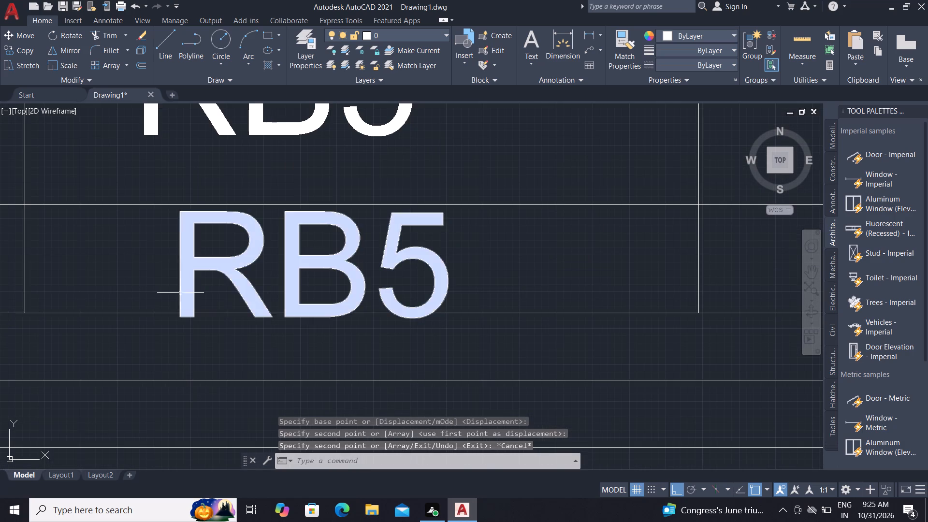
left_click(185, 296)
left_click(212, 280)
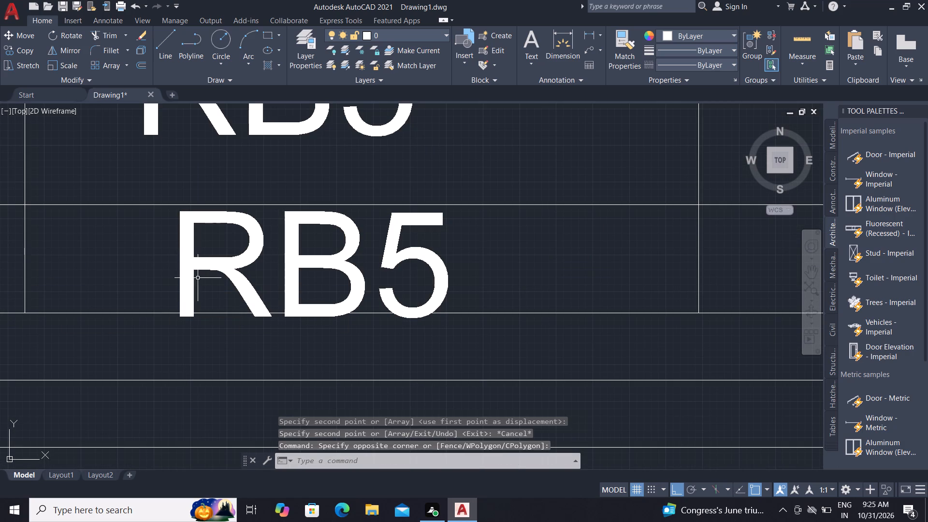
left_click(212, 265)
left_click(217, 264)
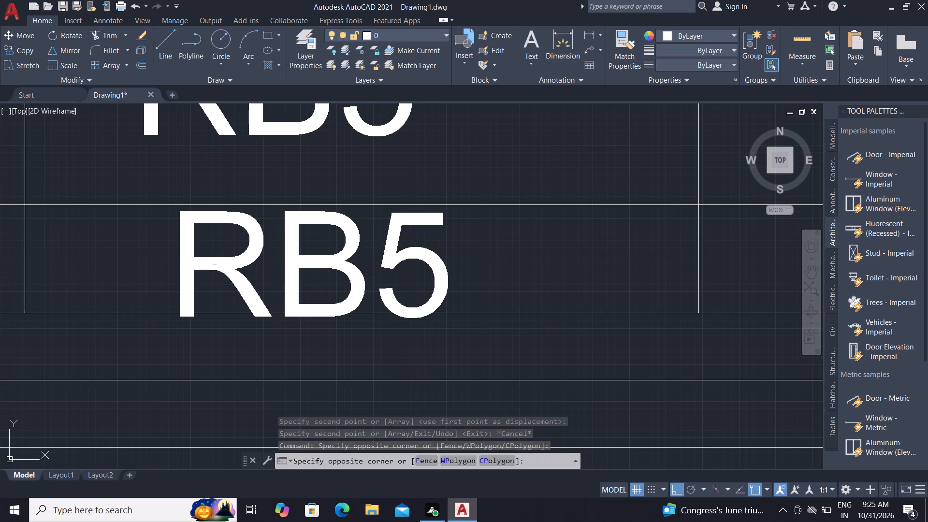
left_click(240, 264)
left_click(256, 279)
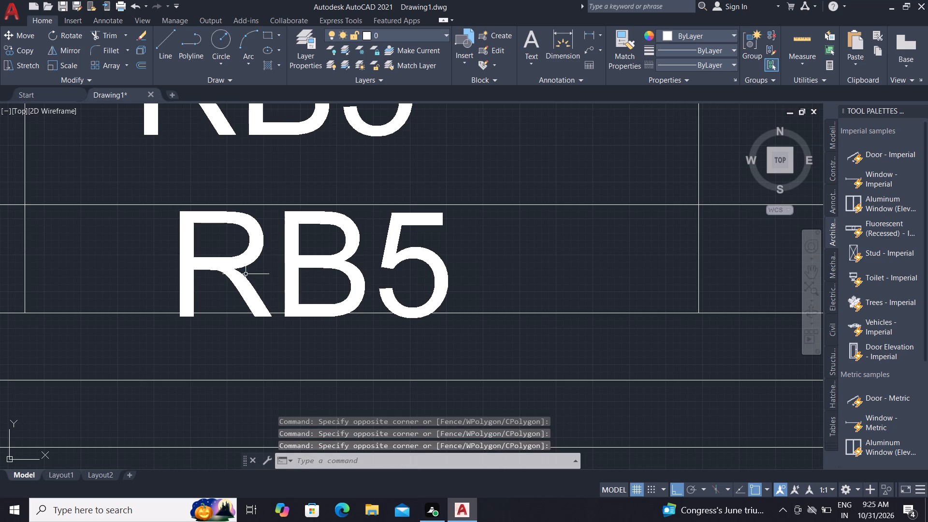
left_click(243, 275)
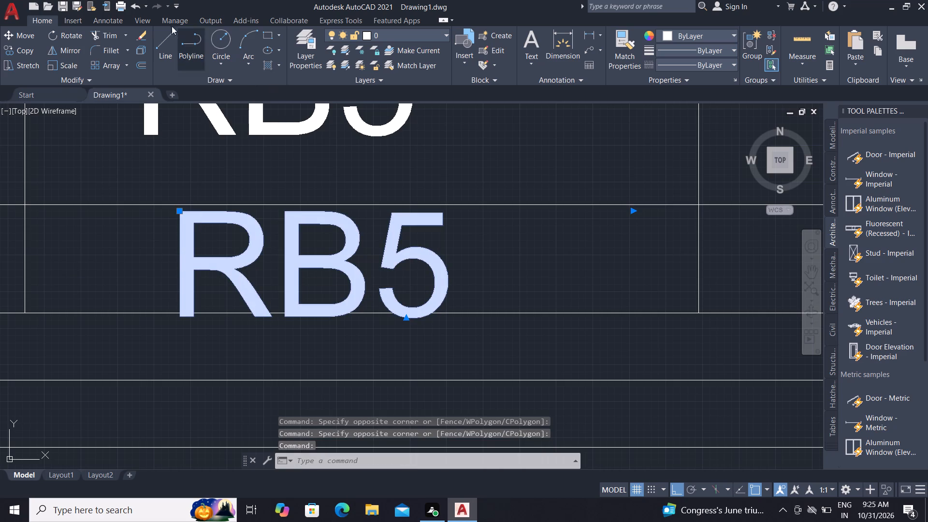
left_click(8, 33)
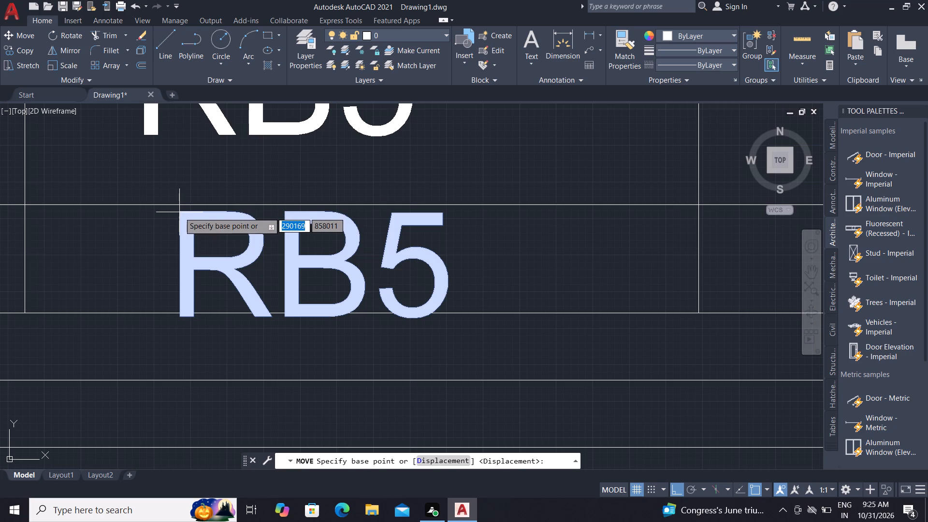
left_click(179, 212)
left_click(181, 204)
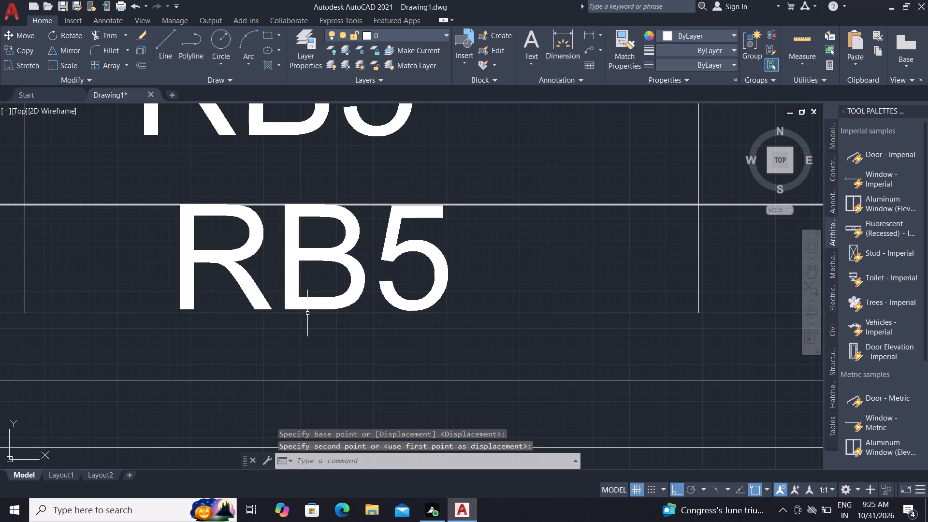
scroll(308, 313, "down", 4)
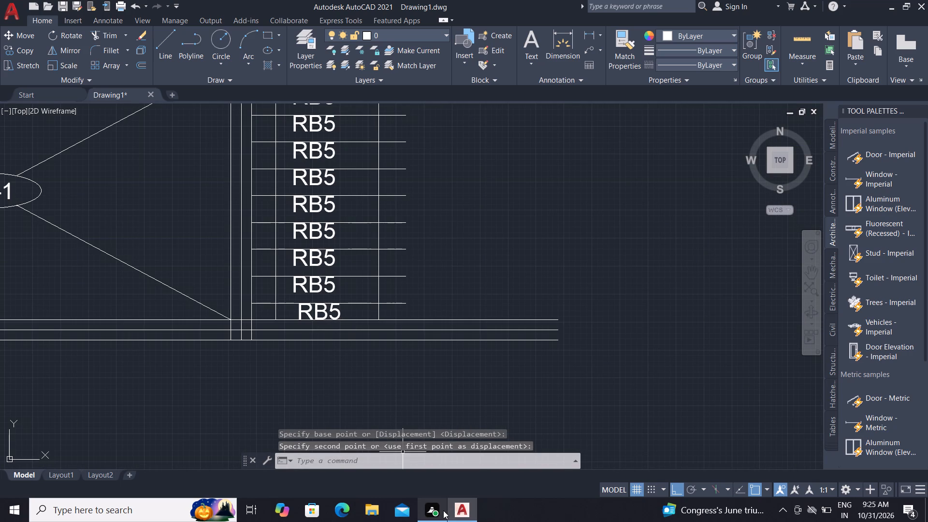
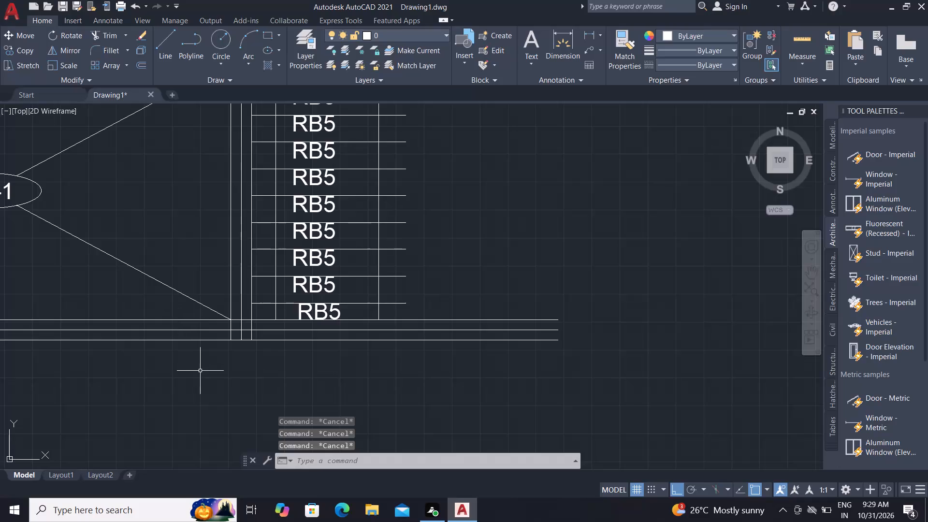
Measure the line spacing and the distance between the vertical lines in the RB5 bay.
scroll(434, 324, "down", 2)
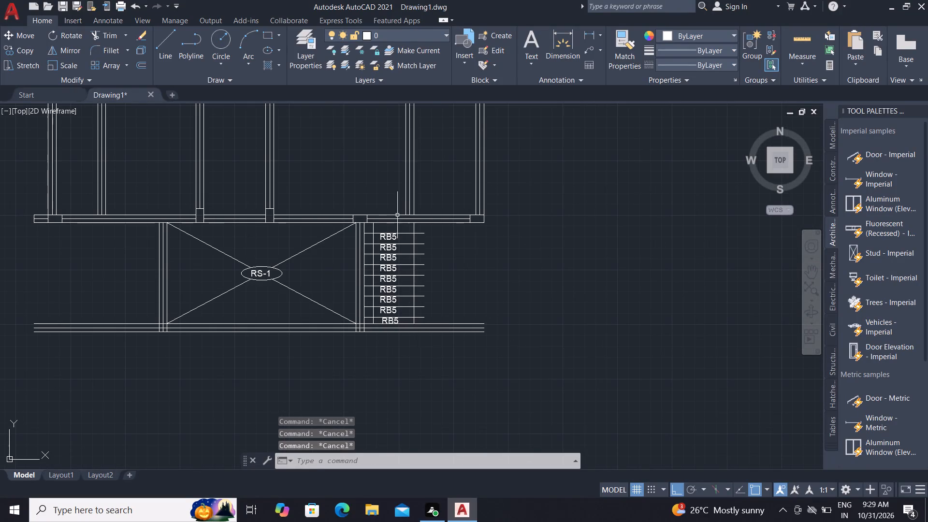
scroll(386, 220, "up", 2)
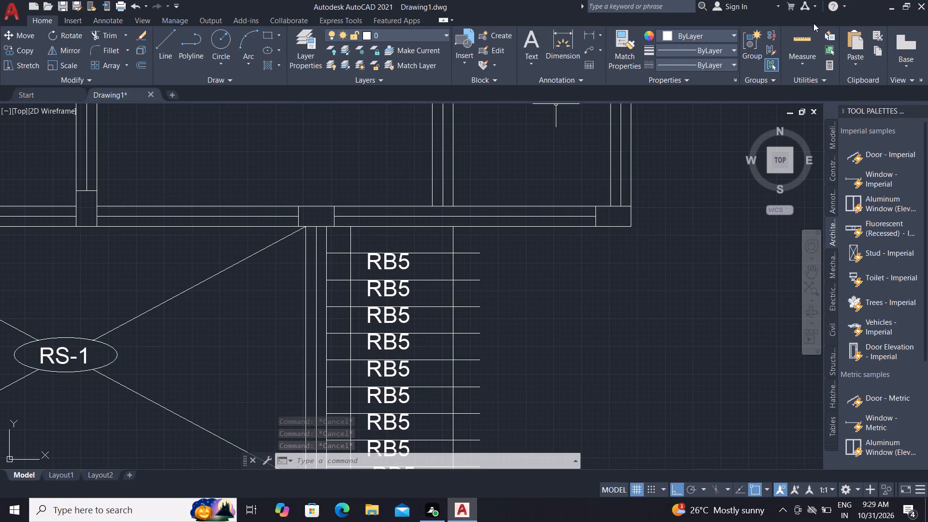
left_click(802, 36)
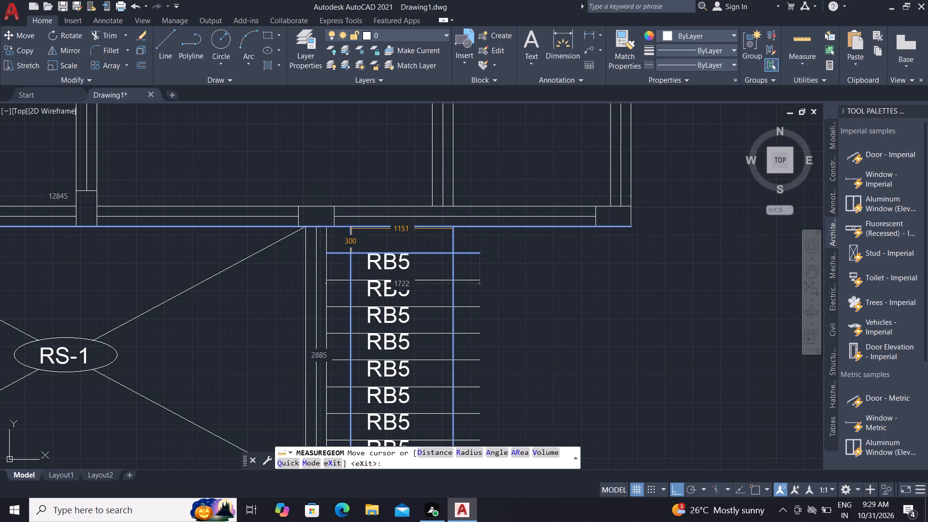
scroll(346, 222, "down", 1)
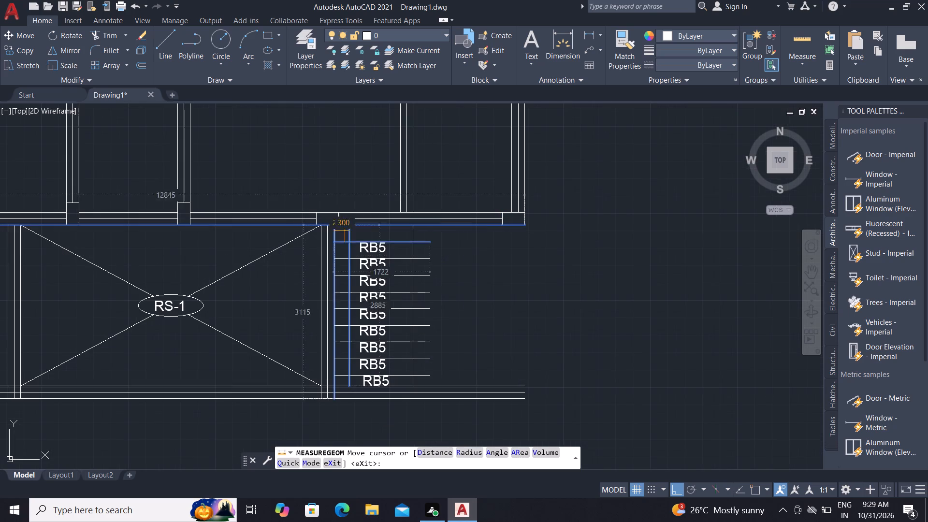
scroll(348, 250, "up", 2)
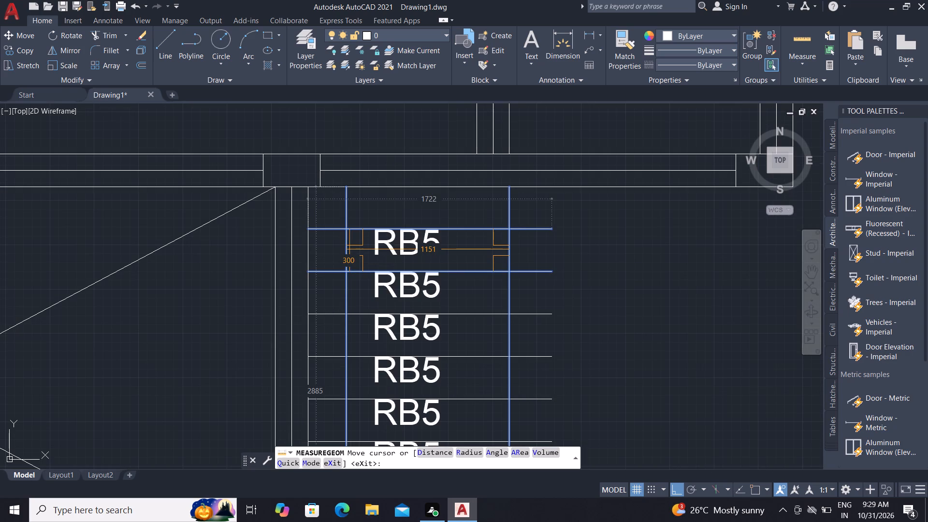
key("Escape")
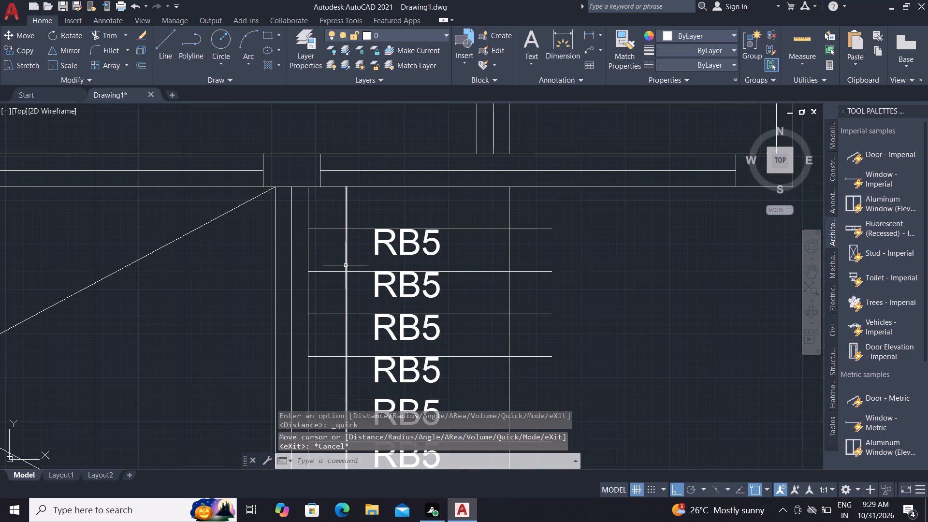
Move the left vertical line of the RB5 bay about 137 mm right, toward the labels.
left_click(346, 265)
type("M")
key("space")
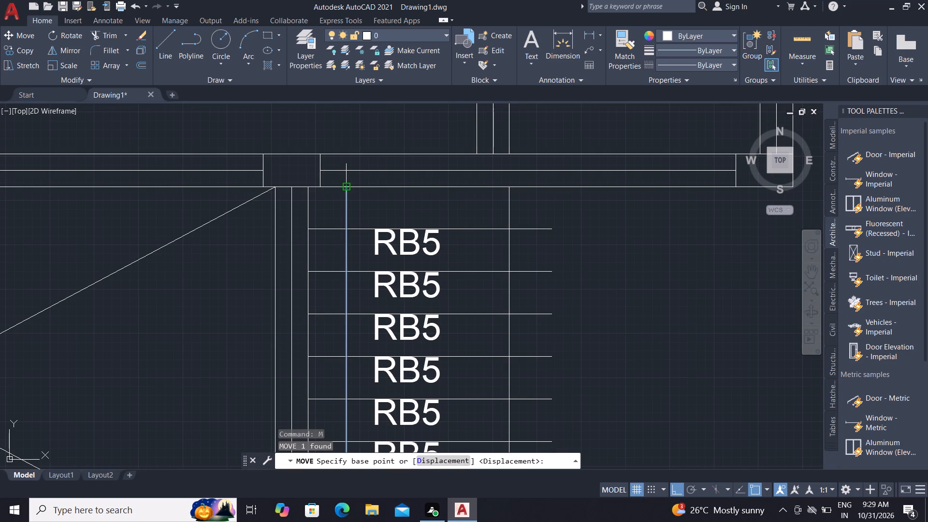
left_click(346, 188)
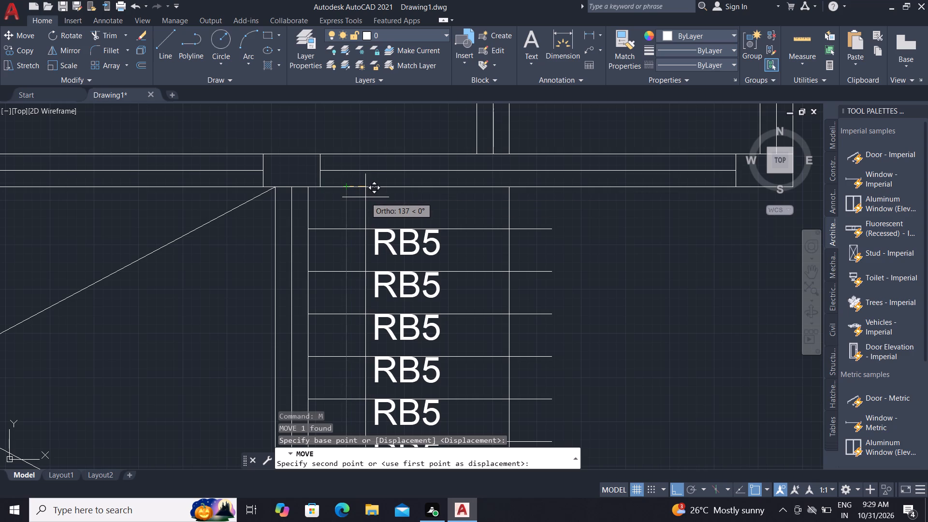
left_click(365, 197)
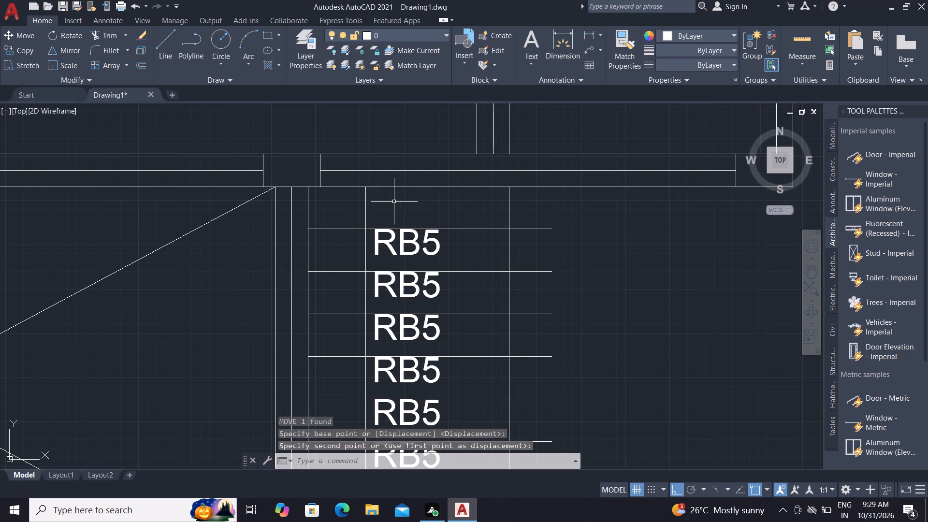
Move all nine RB5 labels together horizontally to the right, keeping their top edges on the spacing lines.
scroll(396, 218, "down", 2)
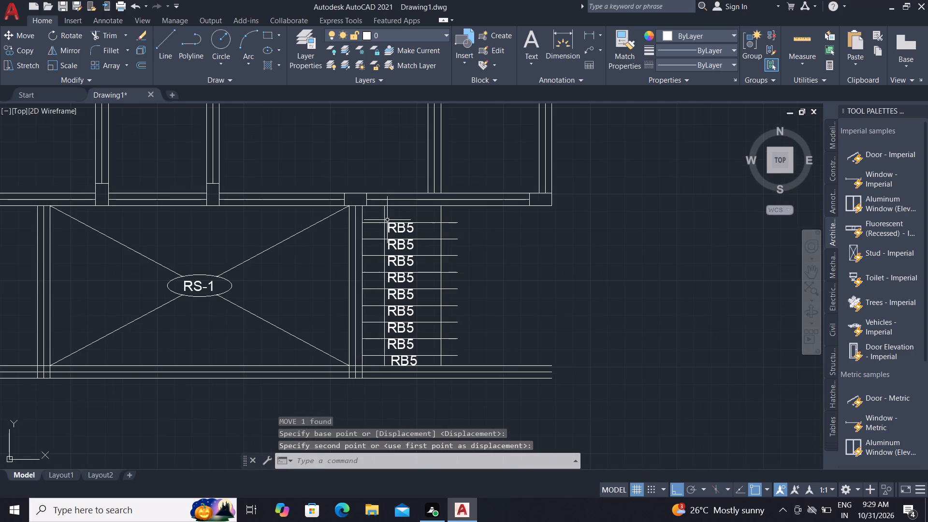
left_click(387, 220)
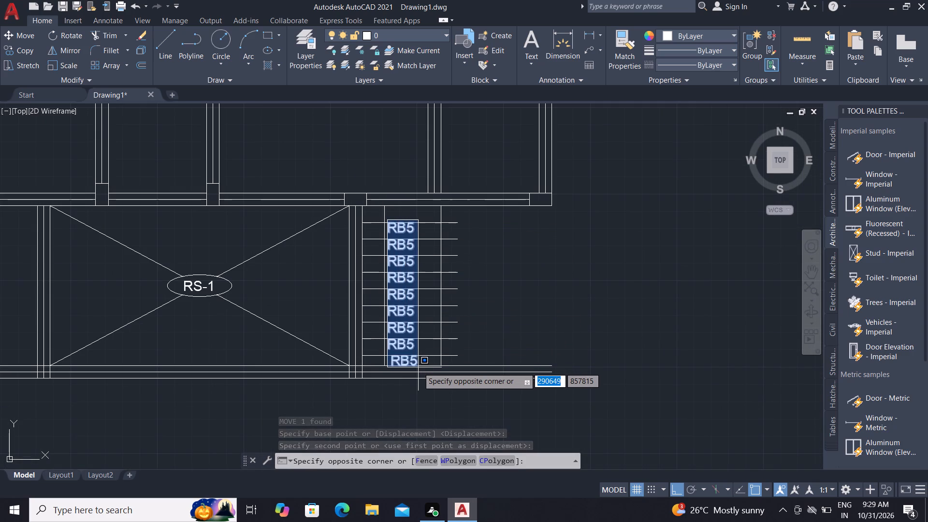
left_click(419, 368)
type("M")
key("space")
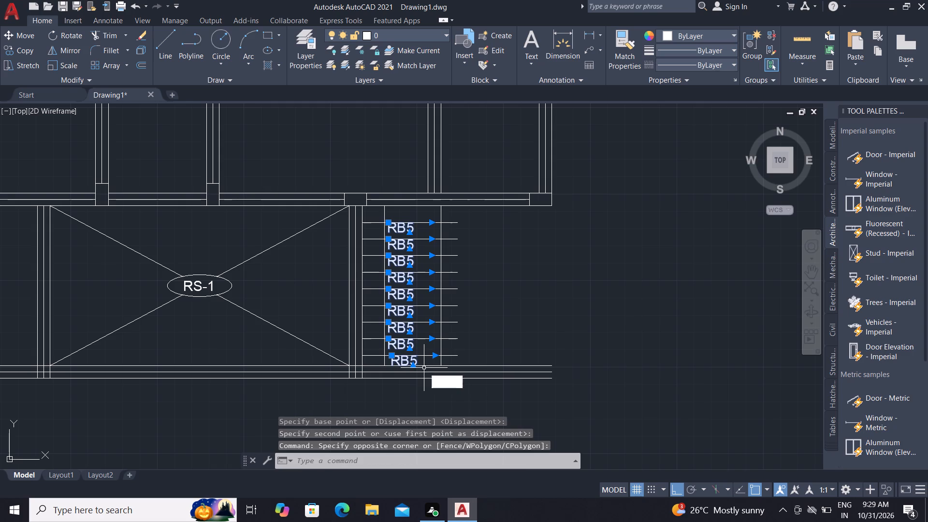
scroll(409, 249, "up", 1)
scroll(389, 197, "up", 2)
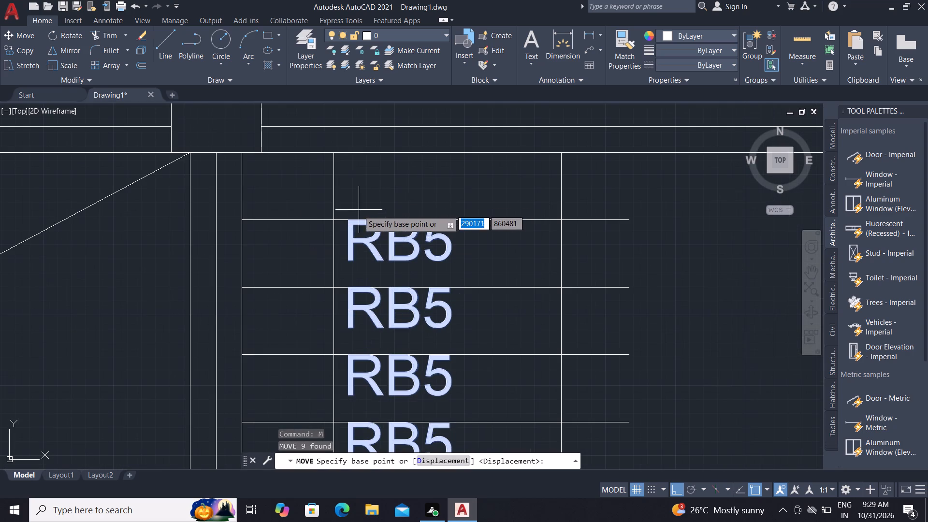
left_click(348, 216)
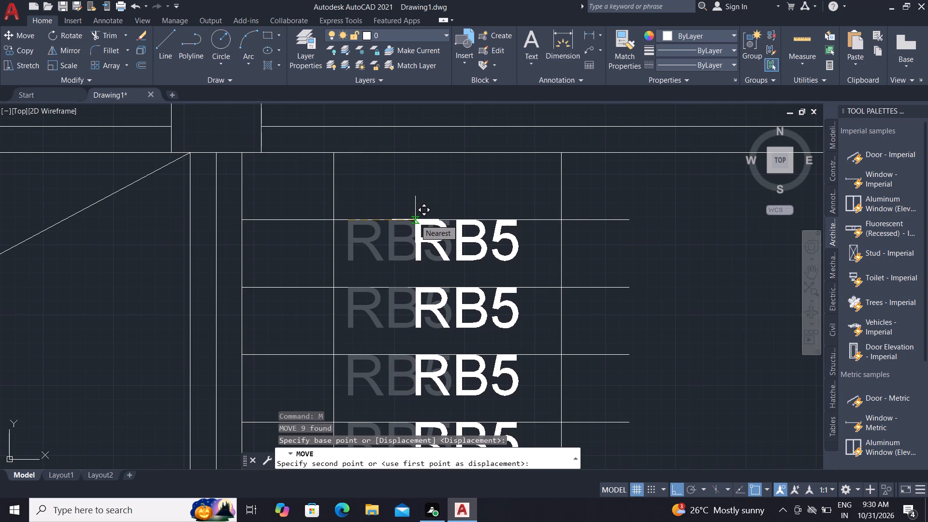
left_click(415, 219)
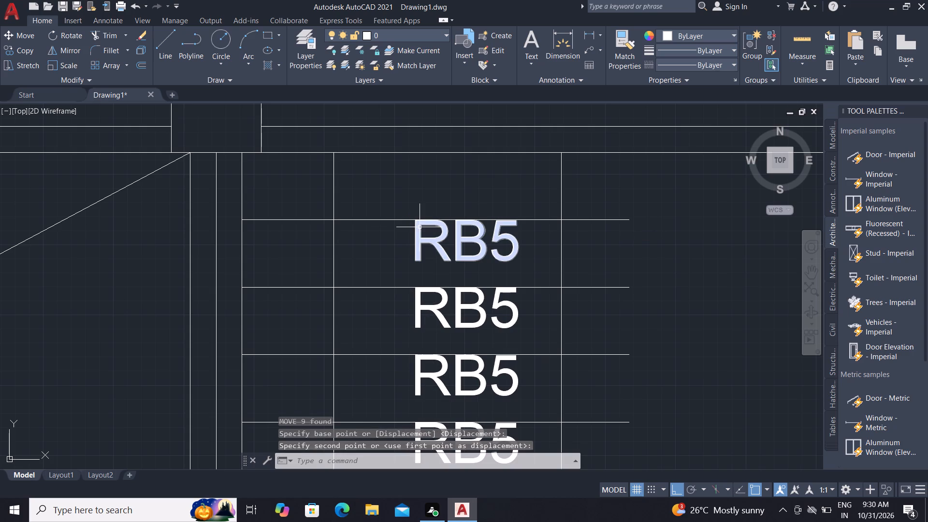
key("Escape")
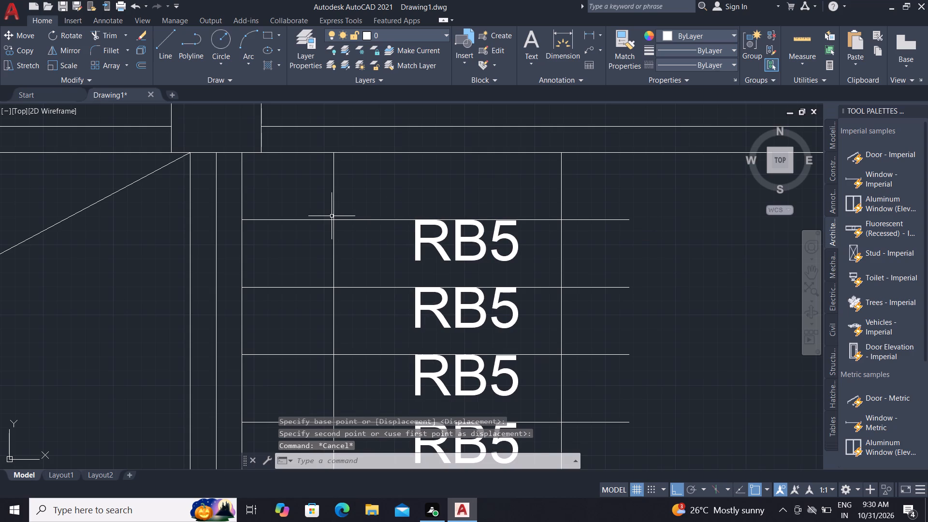
Move the RB5 bay's left vertical line a little further right so the labels sit midway between the two verticals.
left_click(333, 217)
type("M")
key("space")
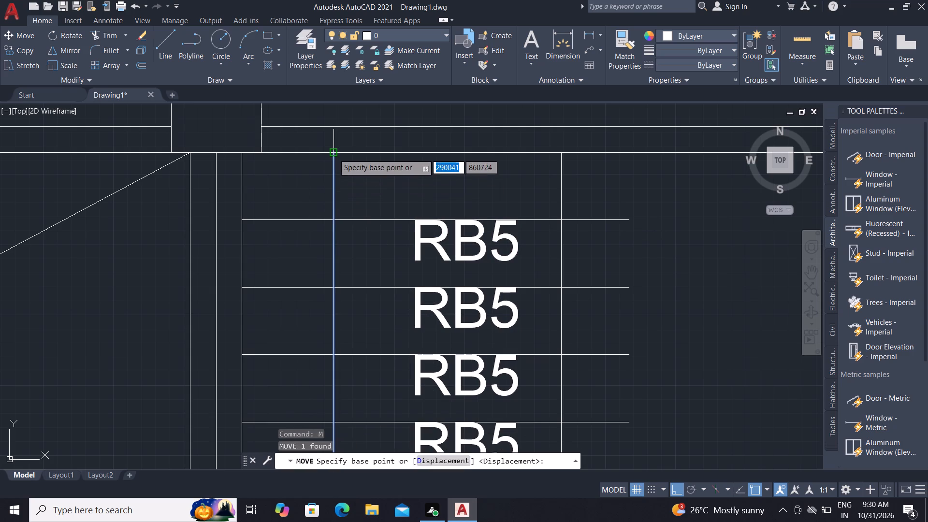
left_click(333, 152)
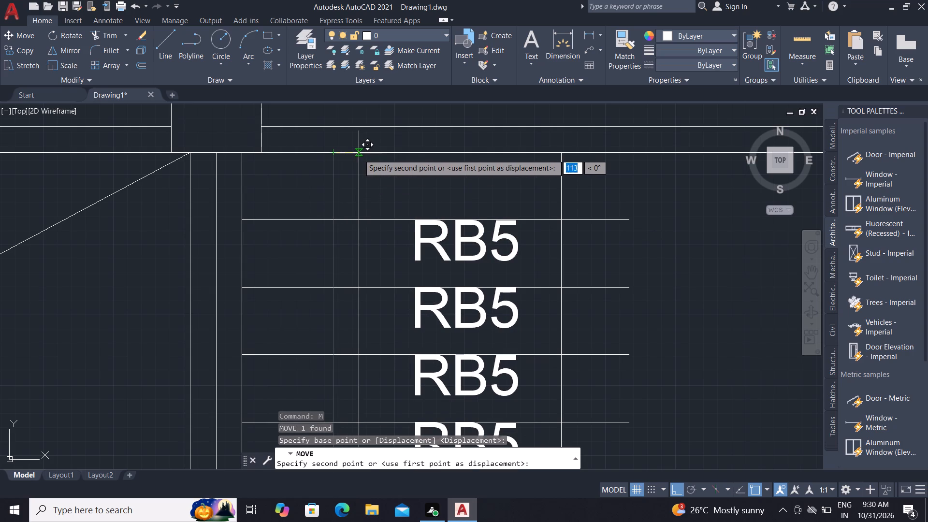
left_click(362, 156)
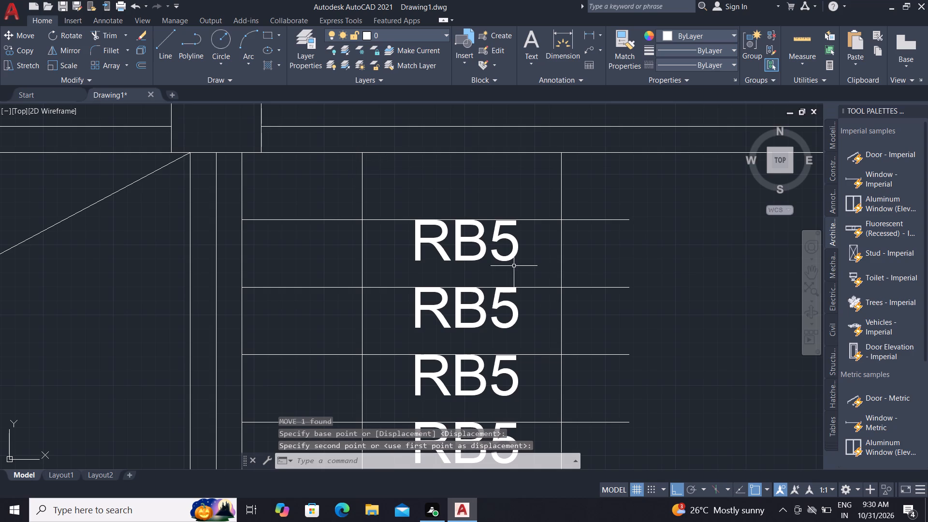
scroll(546, 273, "down", 3)
key("Escape")
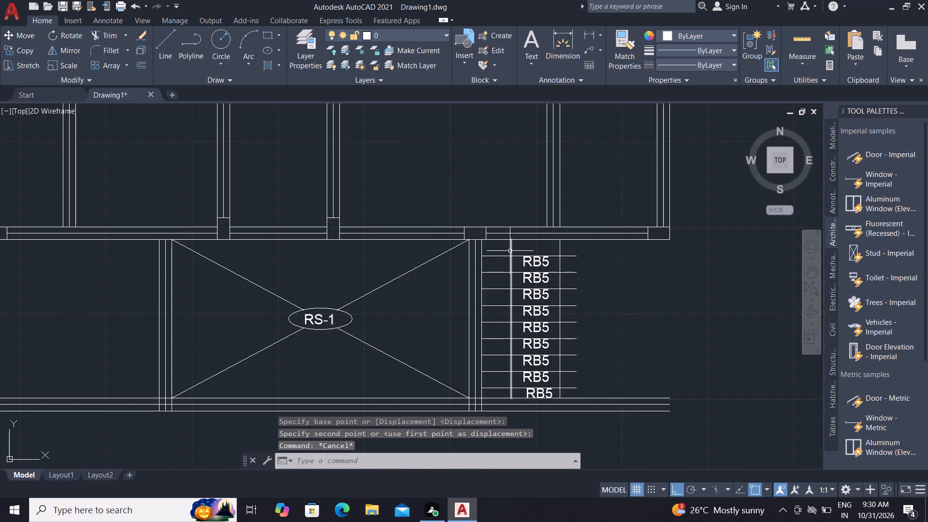
With Ortho off, copy the RS-1 text to just beneath the wall between the two columns above the RS-1 bay.
scroll(509, 250, "down", 1)
scroll(378, 267, "up", 1)
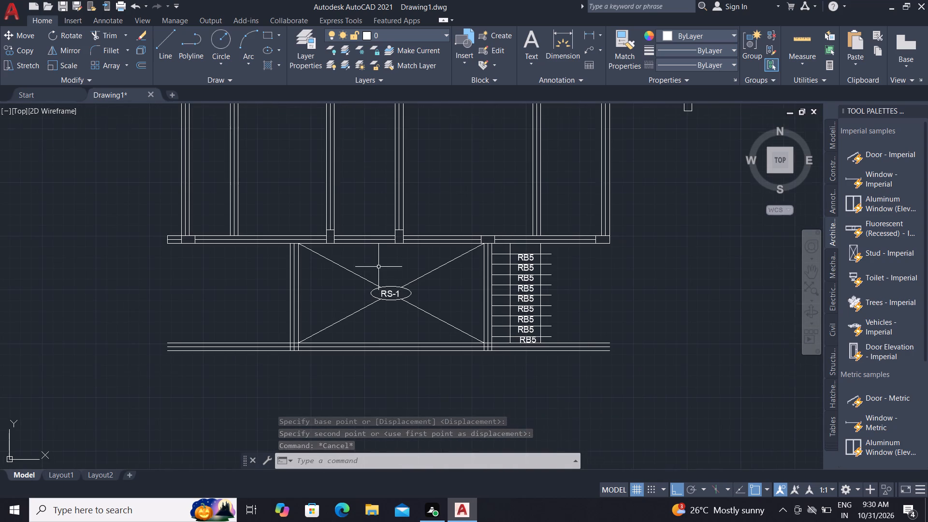
scroll(378, 267, "up", 1)
key("c")
key("o")
key("space")
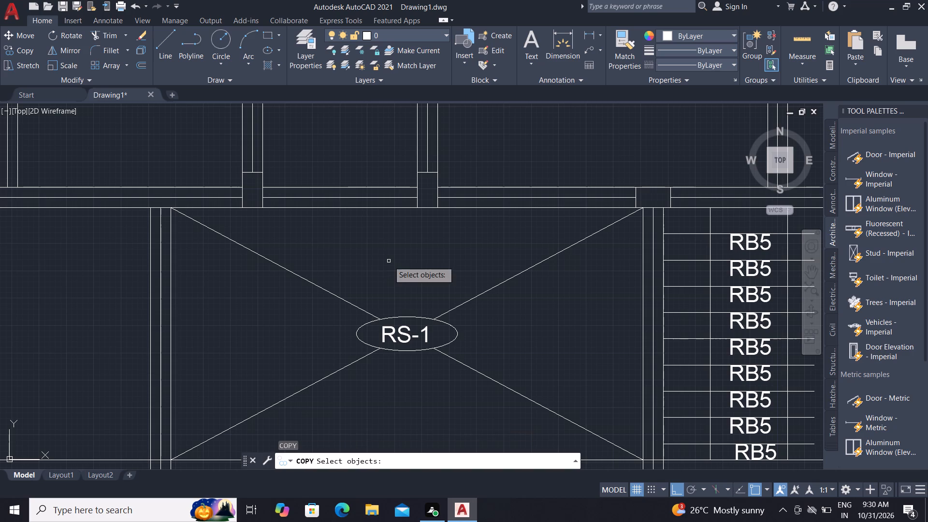
left_click(388, 334)
right_click(385, 333)
left_click(384, 333)
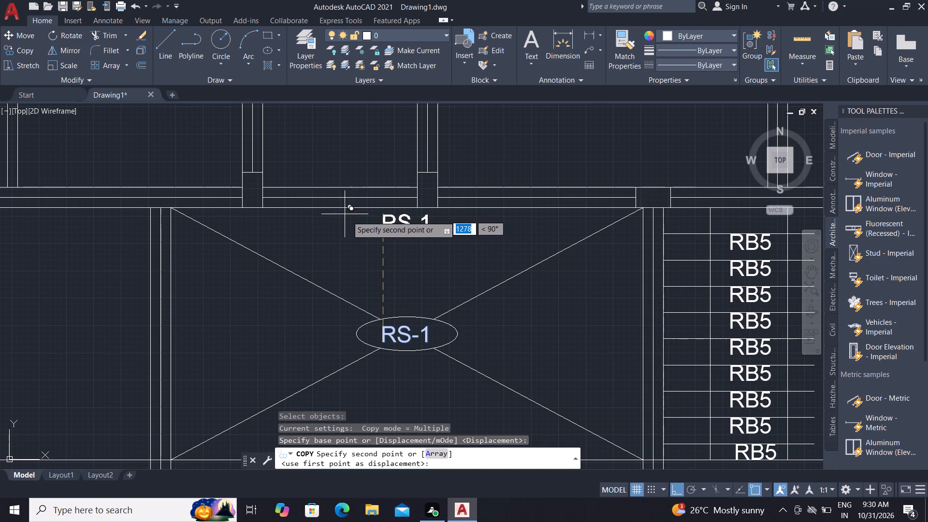
key("F8")
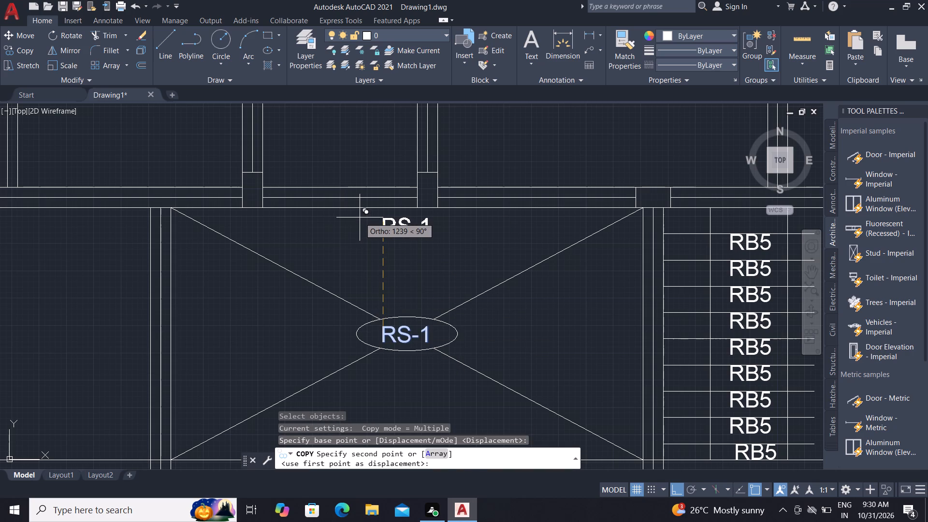
left_click(339, 215)
key("Escape")
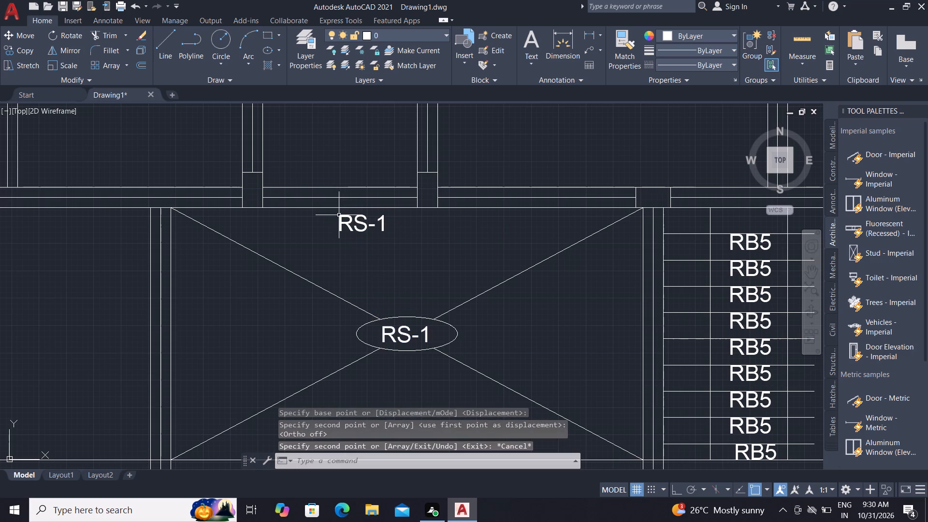
Replace the copied RS-1 text beneath the wall above the RS-1 bay with "B002 (230X450)".
scroll(340, 220, "up", 2)
triple_click(336, 225)
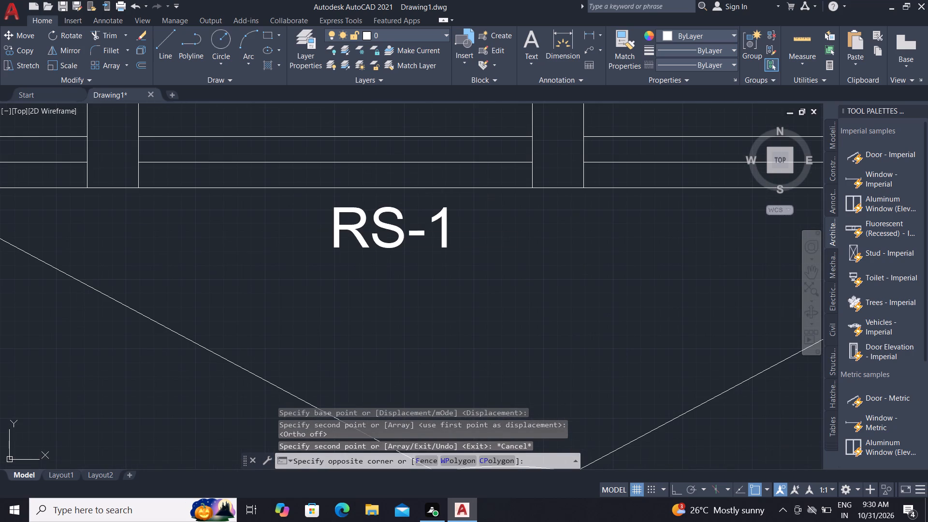
triple_click(336, 229)
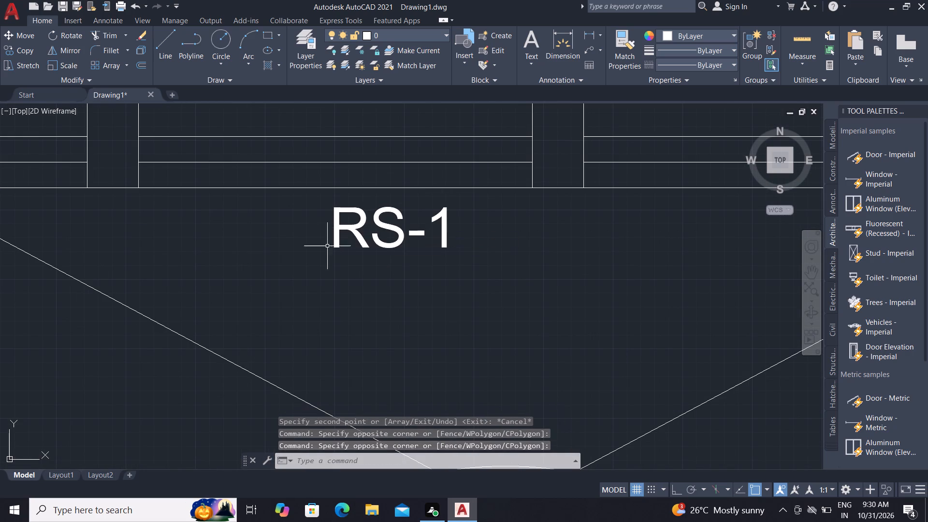
triple_click(353, 229)
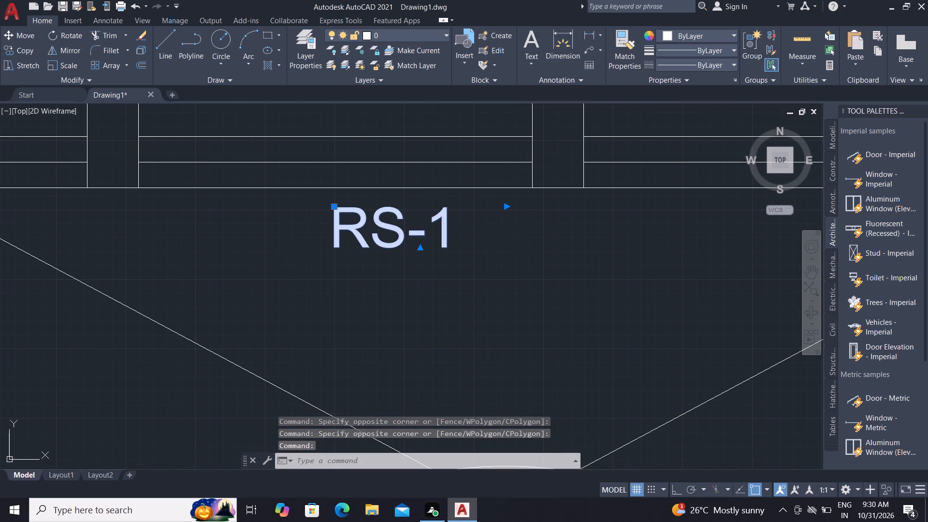
left_click(474, 239)
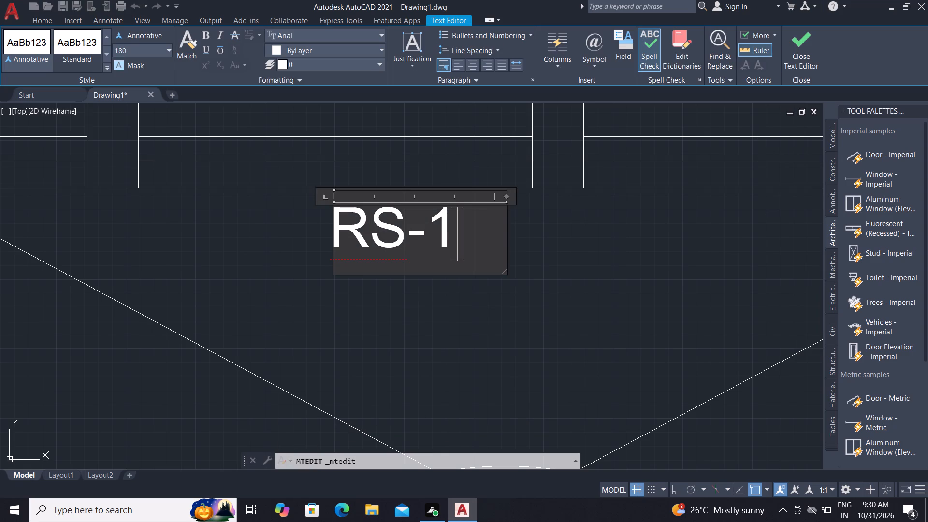
key("BackSpace")
key("BackSpace")
key("BackSpace")
key("BackSpace")
key("BackSpace")
key("BackSpace")
key("BackSpace")
key("BackSpace")
key("BackSpace")
key("BackSpace")
key("BackSpace")
key("BackSpace")
key("BackSpace")
key("BackSpace")
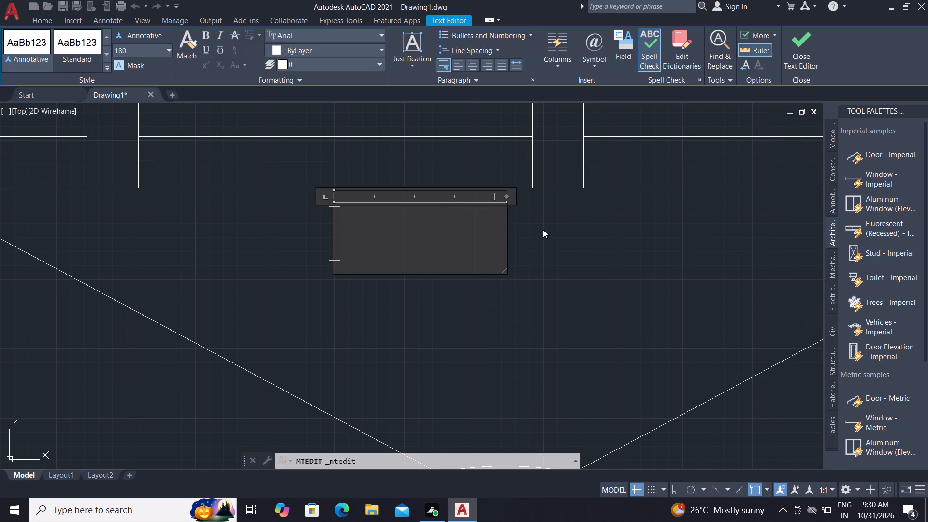
key("b")
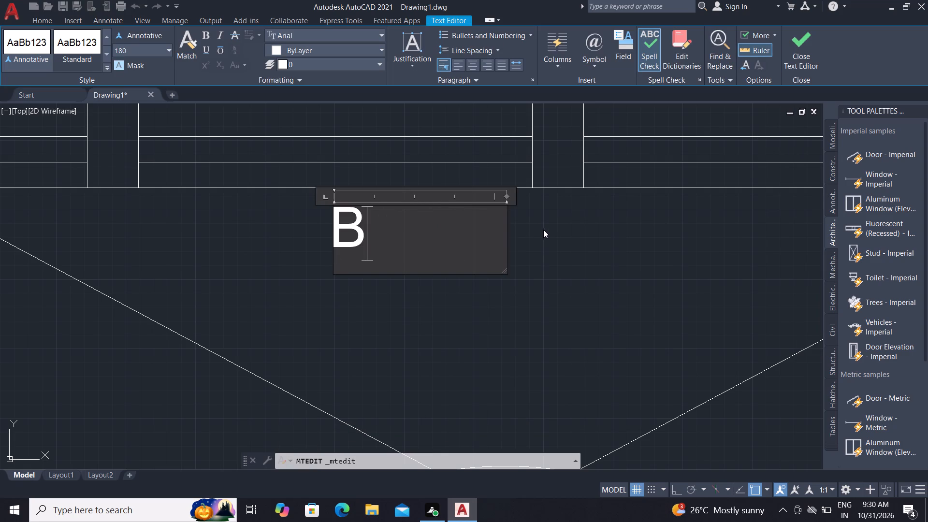
type("00")
key("2")
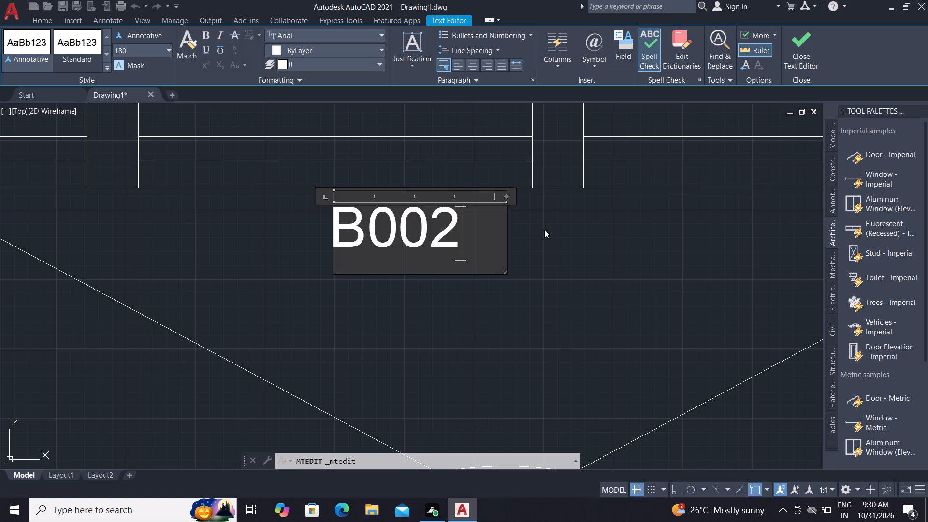
key("space")
key("shift+parenleft")
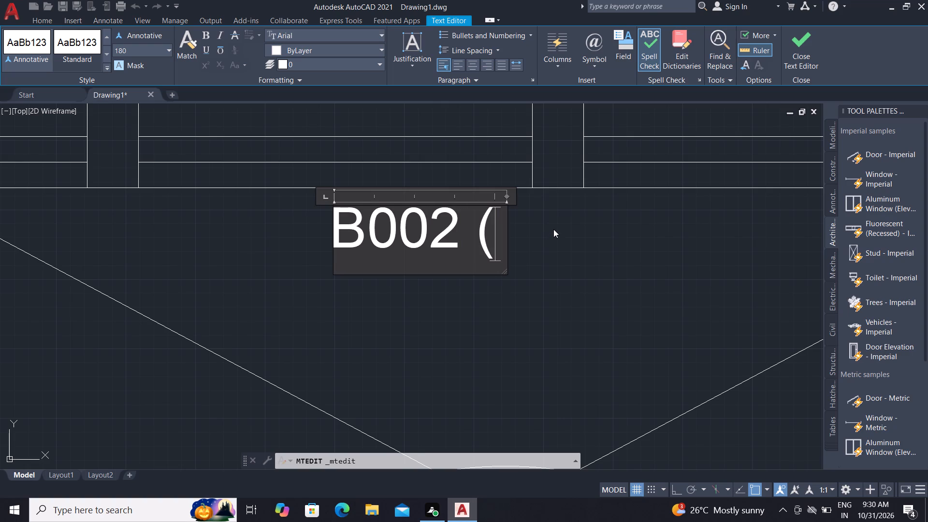
type("230")
key("x")
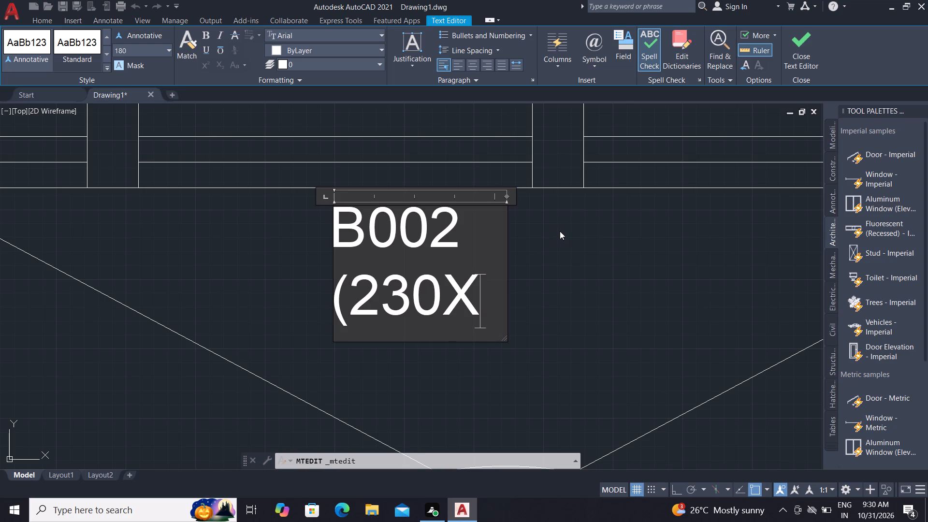
type("450")
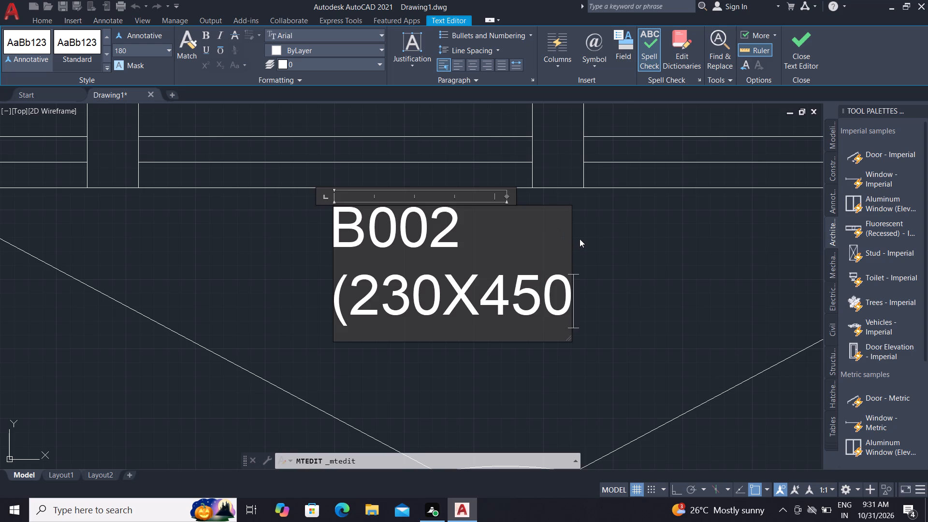
key("shift+parenright")
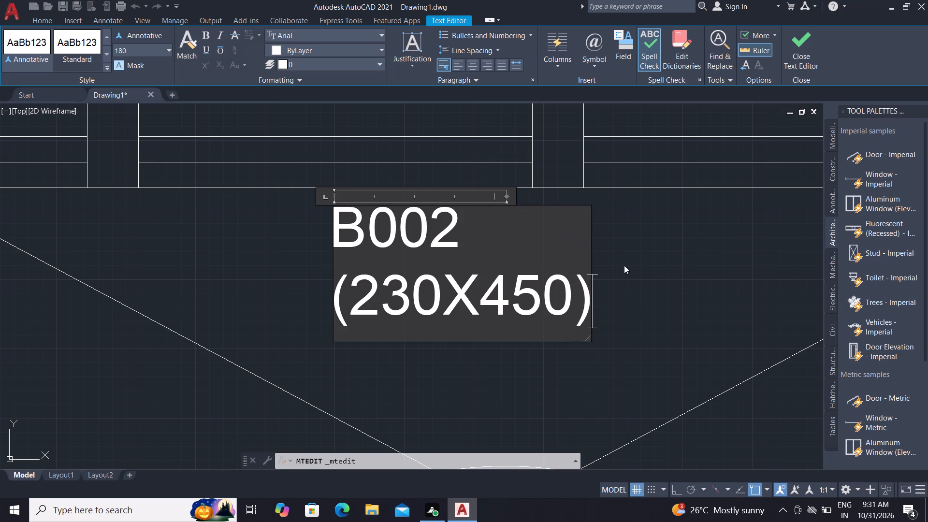
left_click(624, 265)
Widen the B002 (230X450) text frame by about 1386 mm so the label fits on one line.
left_click(442, 247)
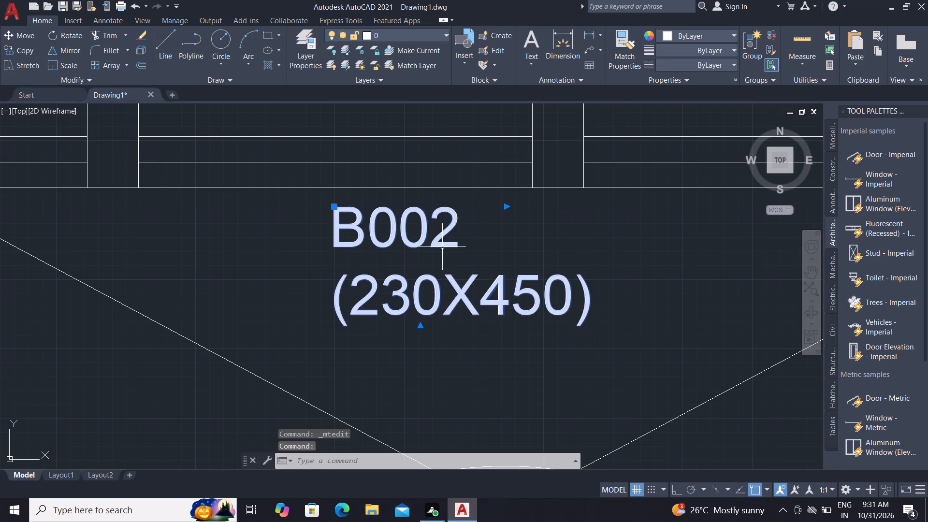
left_click(507, 206)
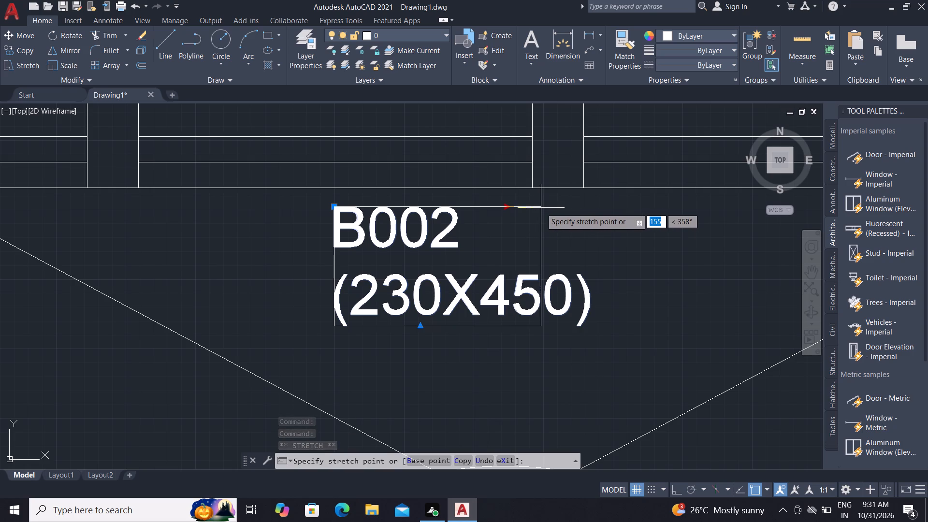
scroll(347, 310, "down", 1)
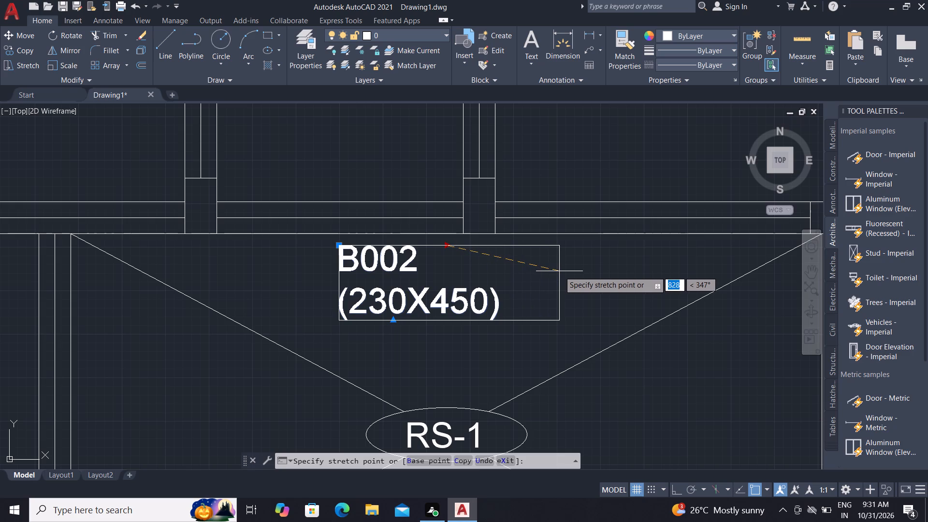
left_click(640, 263)
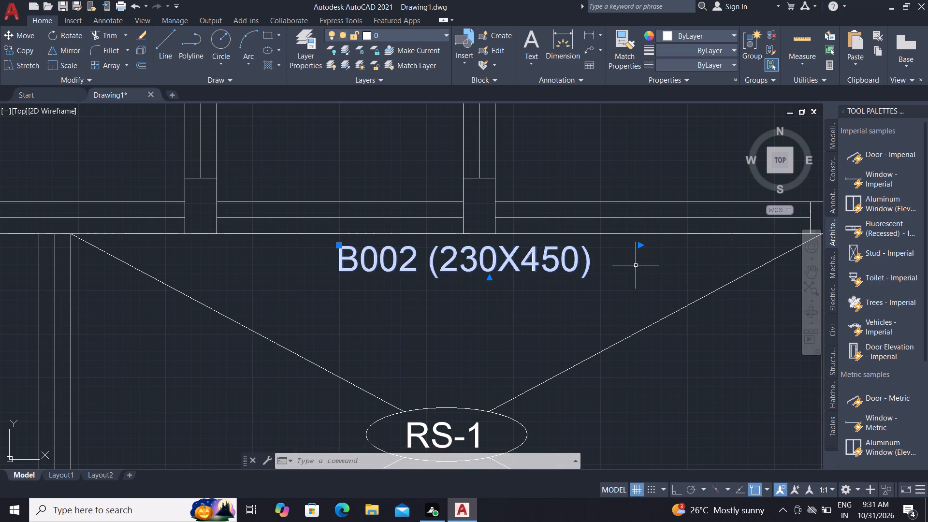
key("Escape")
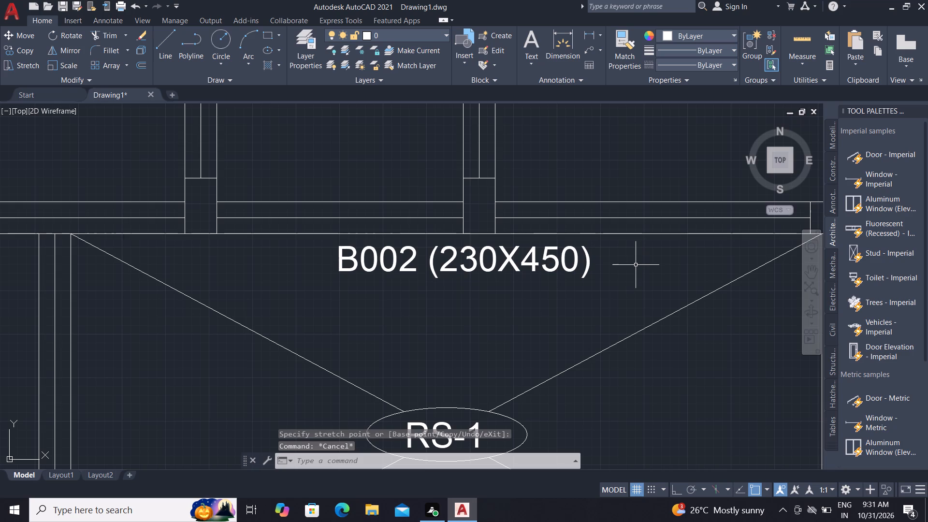
With Ortho on, copy the B002 (230X450) label straight down about 2557 mm, just above the RS-1 bay's lower wall.
scroll(537, 275, "down", 2)
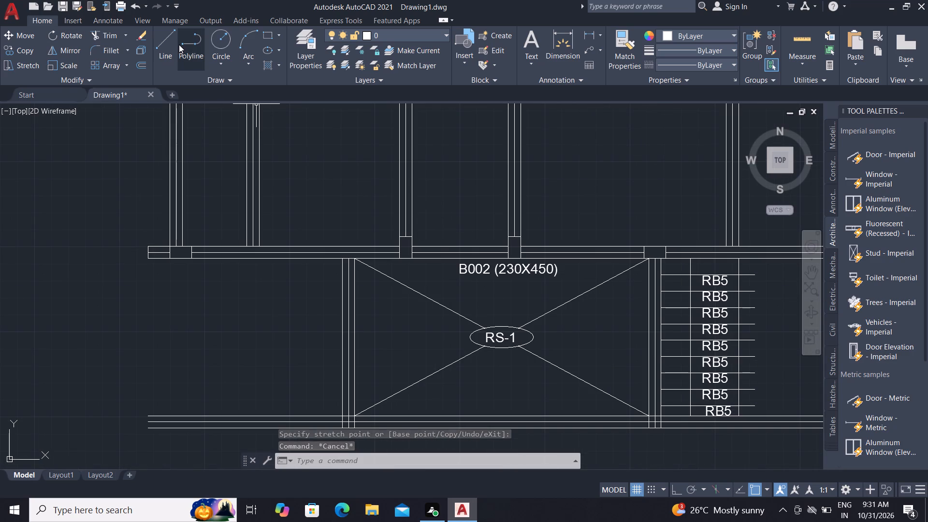
type("CO")
key("space")
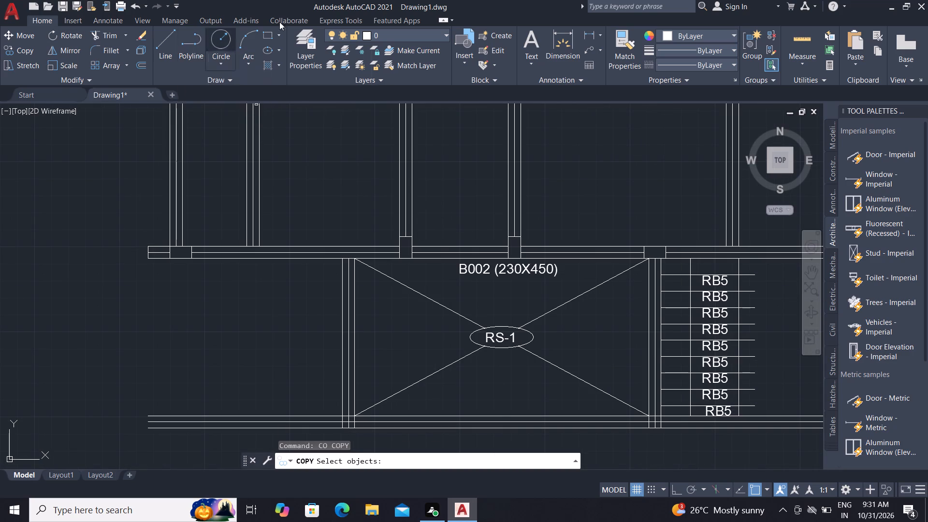
left_click(507, 268)
right_click(507, 268)
left_click(507, 269)
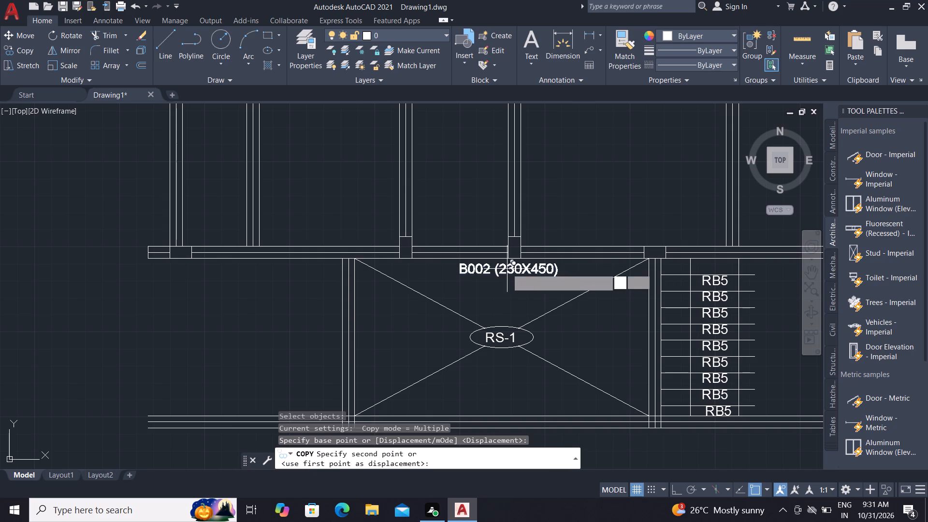
scroll(491, 411, "up", 3)
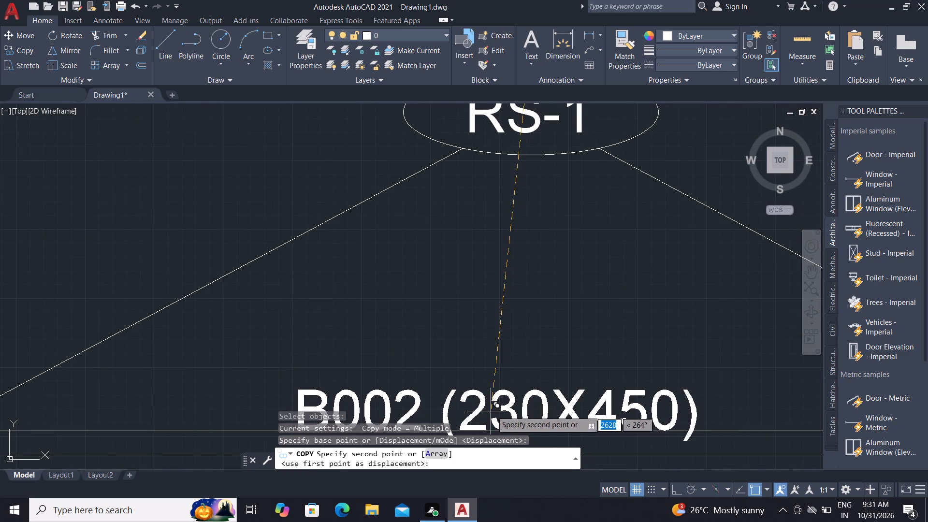
scroll(493, 406, "down", 2)
key("F8")
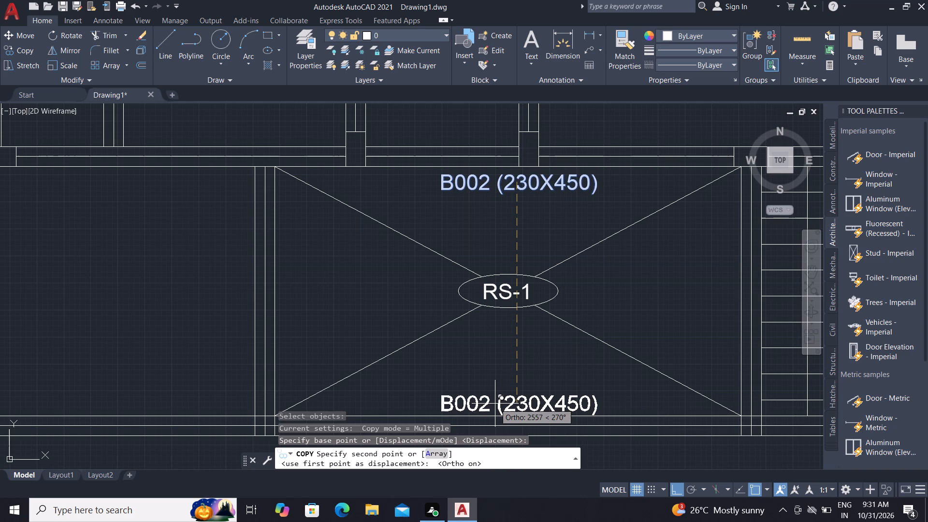
left_click(495, 404)
With Ortho off, place another copy of the B002 (230X450) label in the empty area left of the plan.
scroll(470, 366, "down", 3)
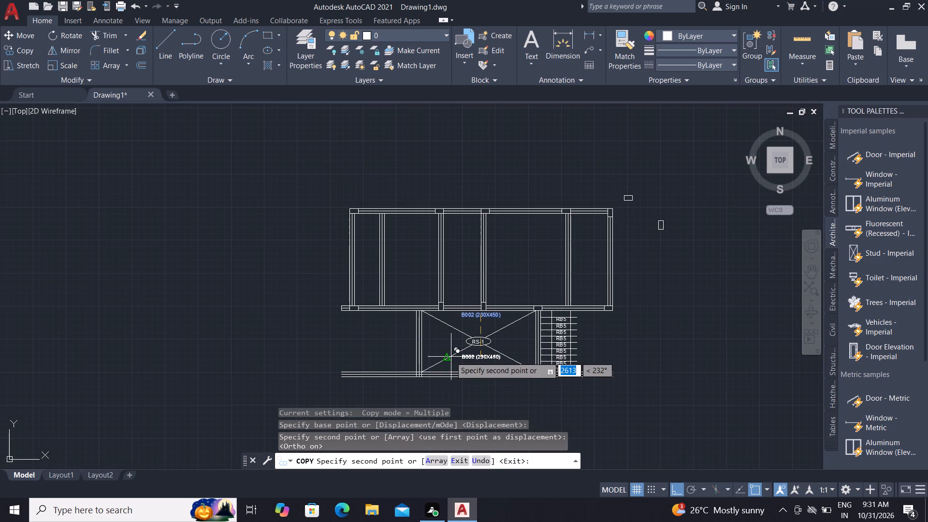
key("F8")
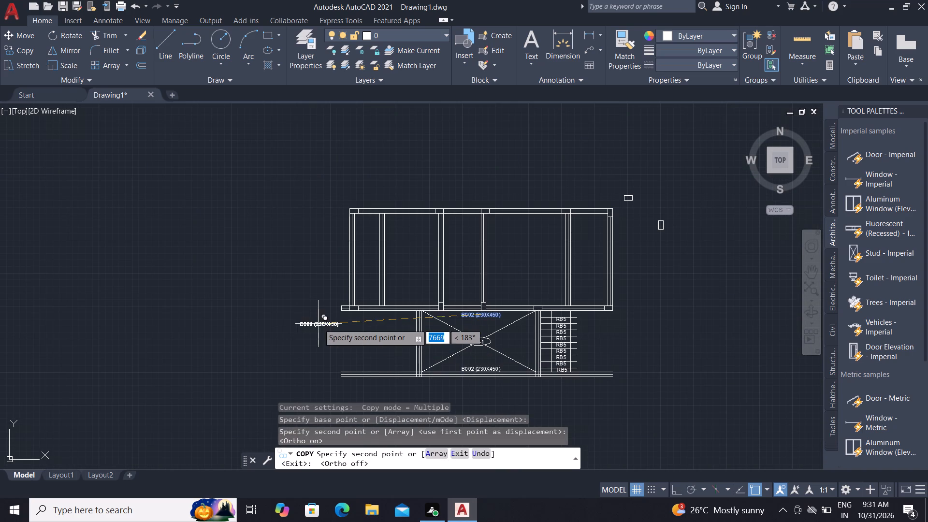
scroll(311, 329, "up", 3)
left_click(274, 366)
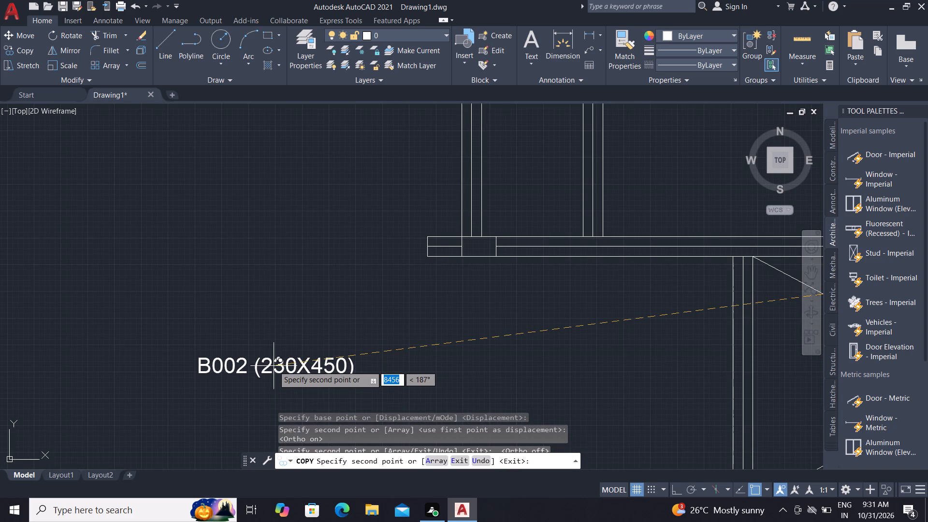
key("Escape")
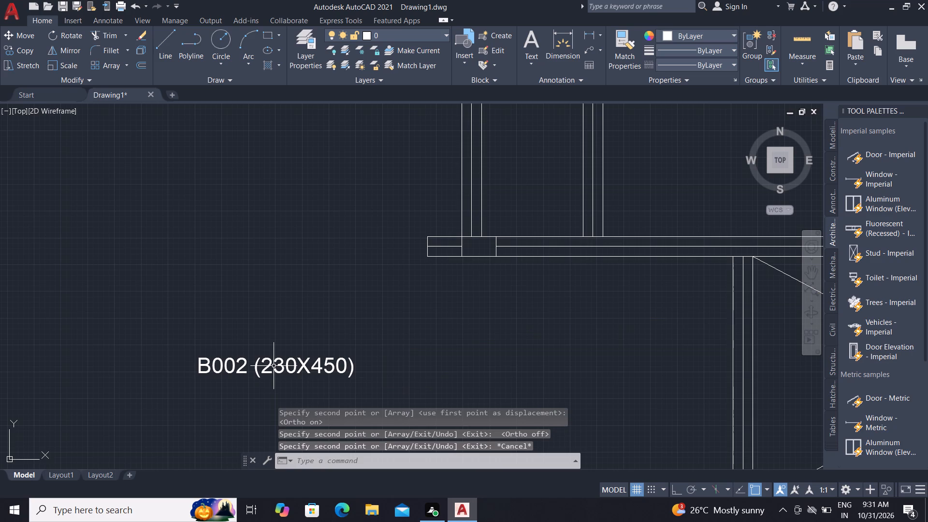
Rotate the B002 (230X450) label left of the plan by 90° with Ortho on, so it reads vertically.
type("RO")
key("space")
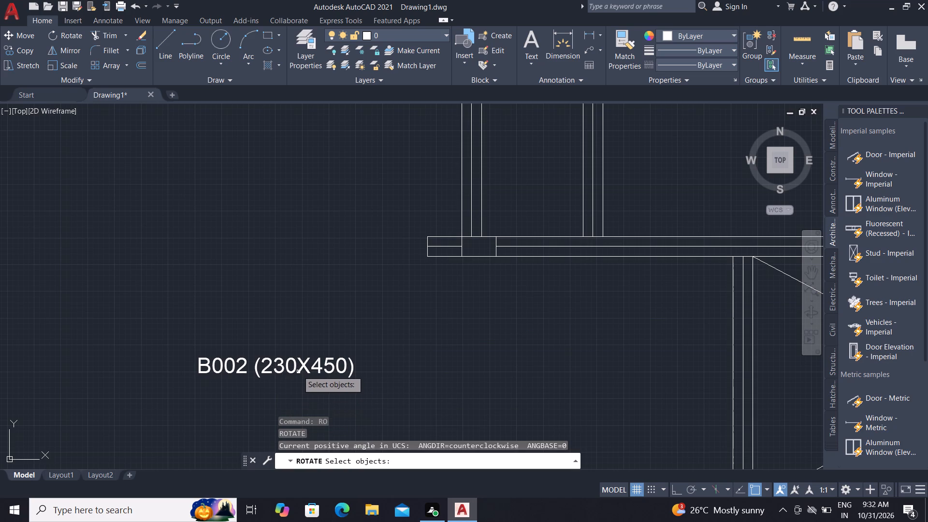
left_click(295, 366)
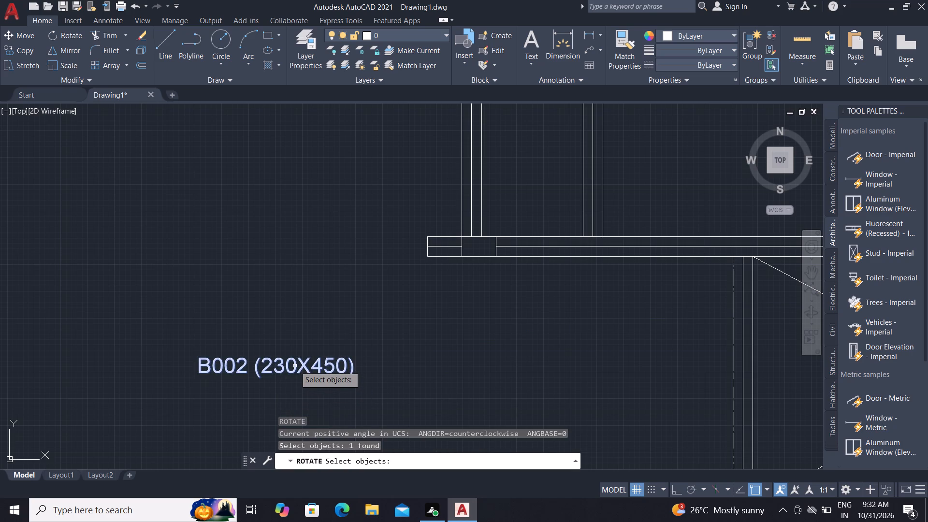
right_click(295, 365)
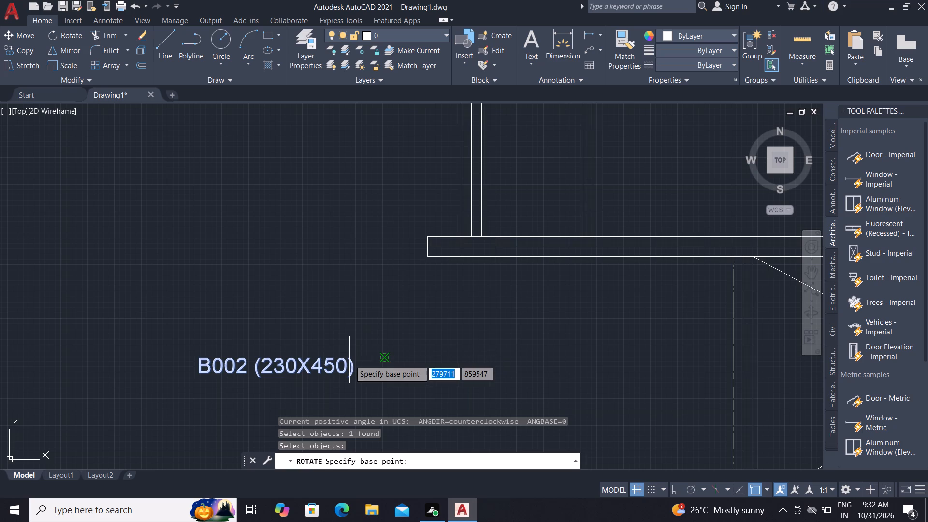
left_click(349, 360)
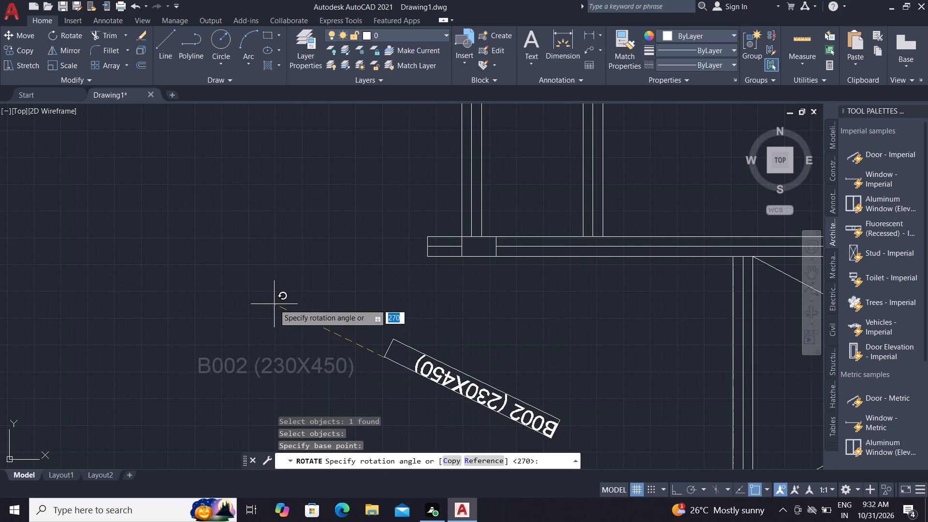
key("F8")
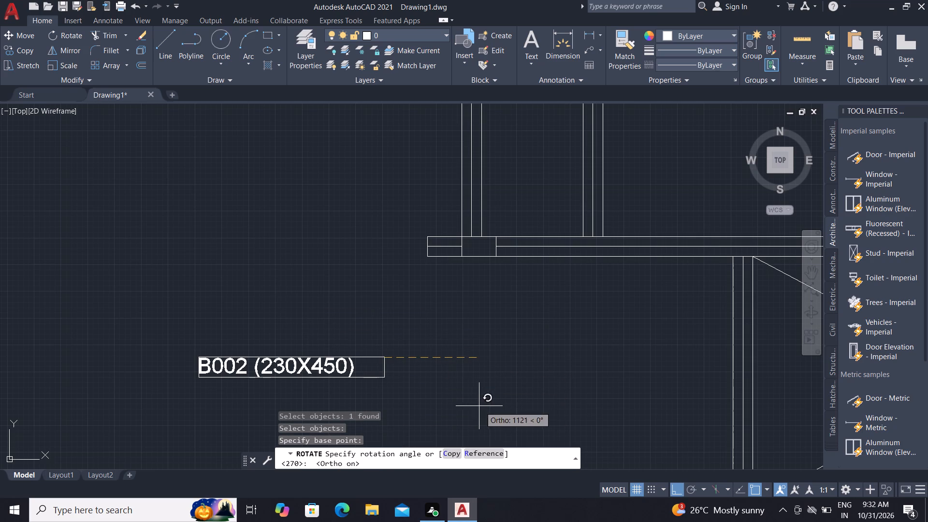
left_click(331, 249)
With Ortho off, copy the vertical B002 (230X450) label about 3946 mm up, beside the upper bays' left outer wall.
scroll(344, 241, "down", 2)
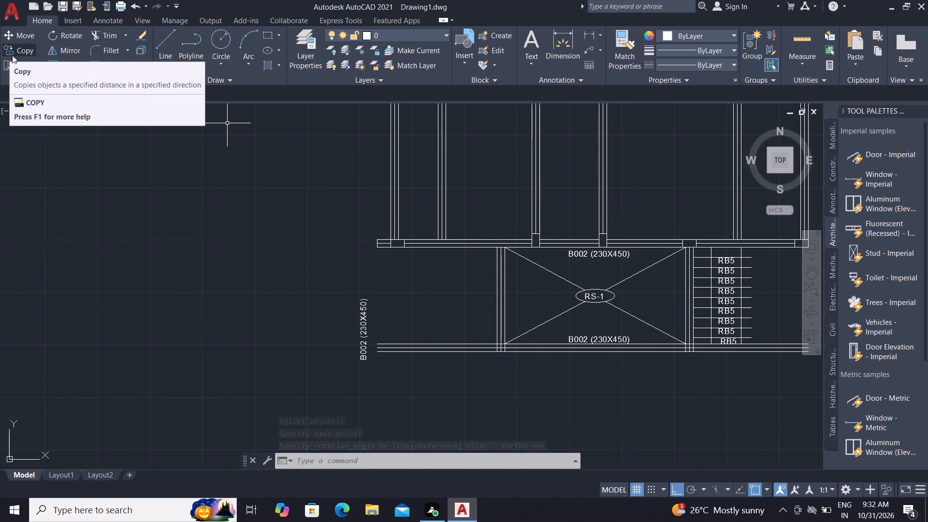
key("c")
type("O")
key("space")
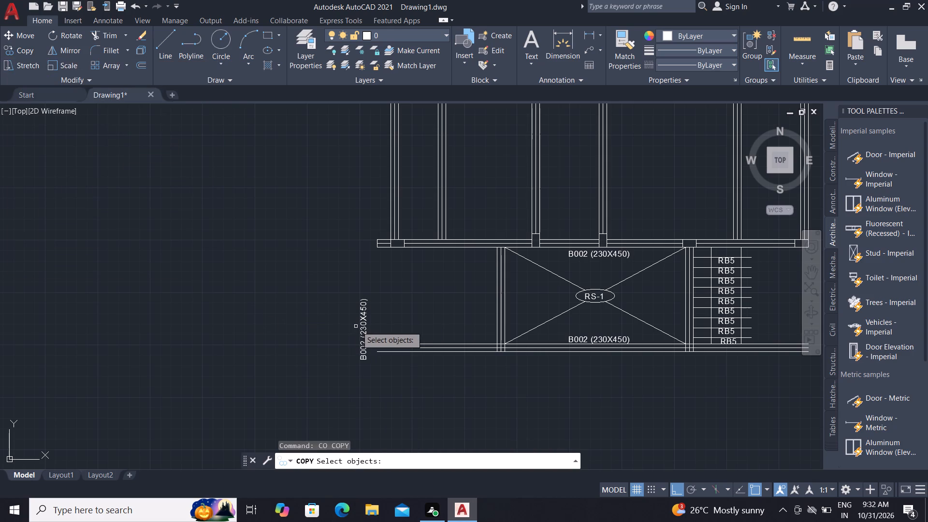
left_click(362, 329)
right_click(362, 329)
left_click(362, 329)
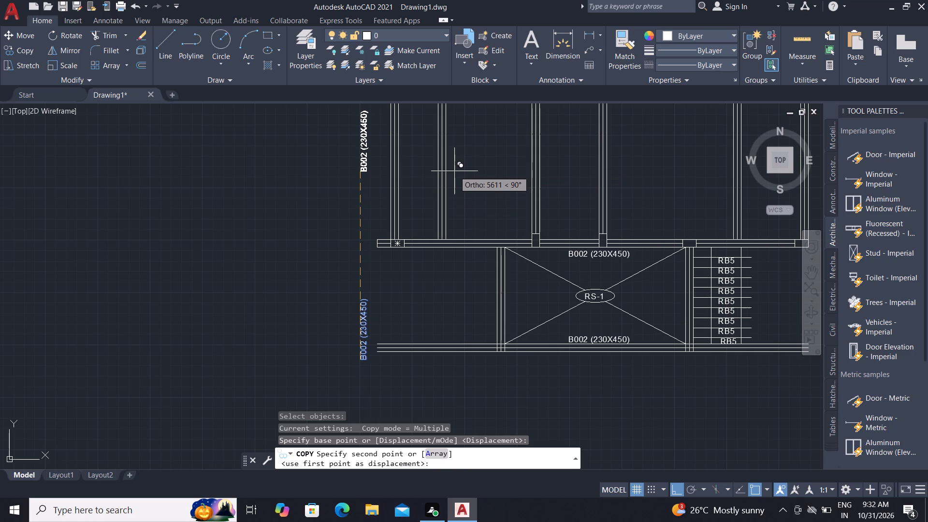
key("F8")
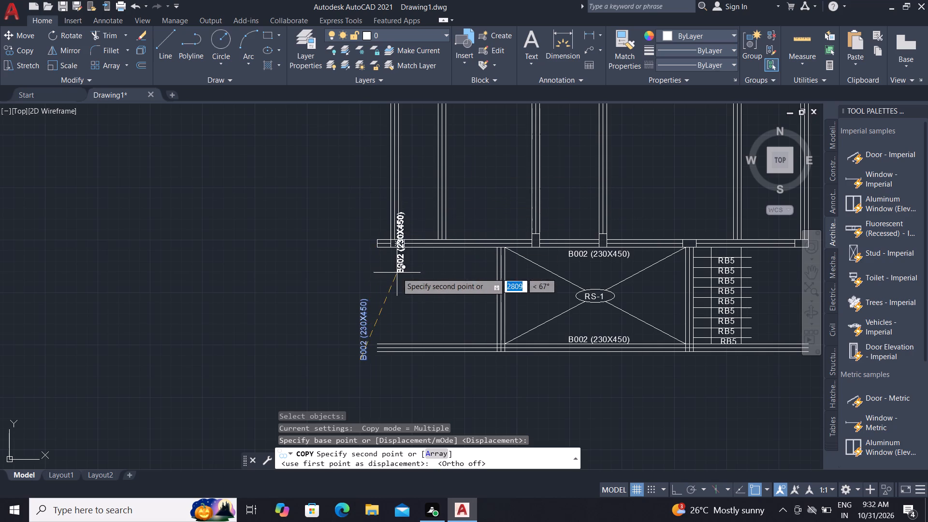
scroll(402, 289, "down", 1)
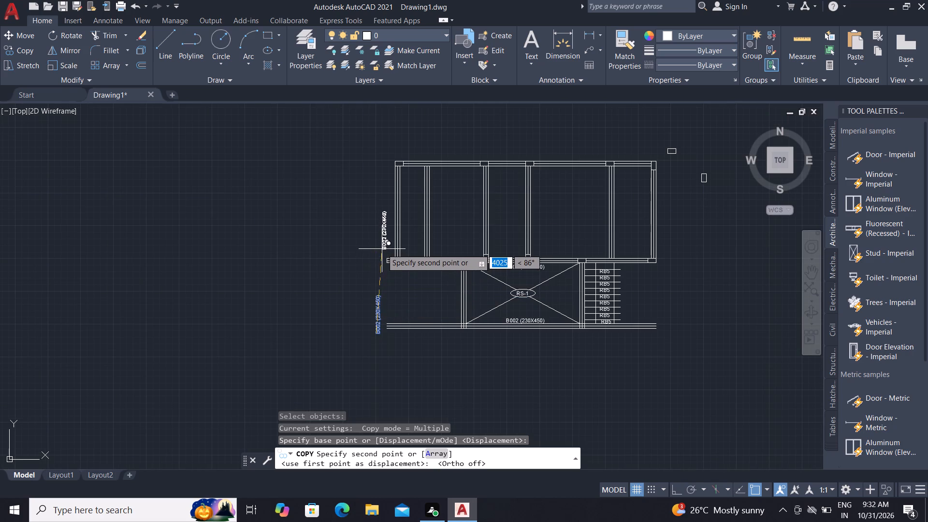
scroll(382, 249, "up", 2)
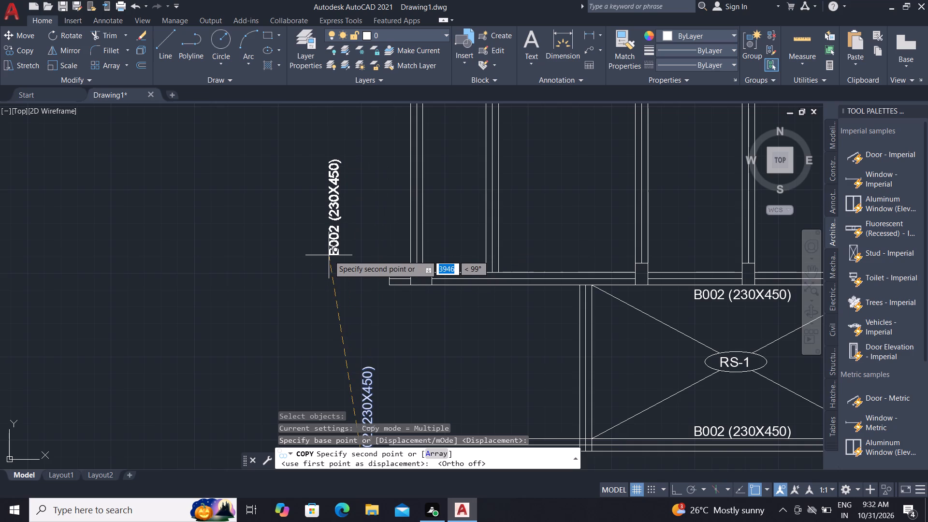
left_click(329, 255)
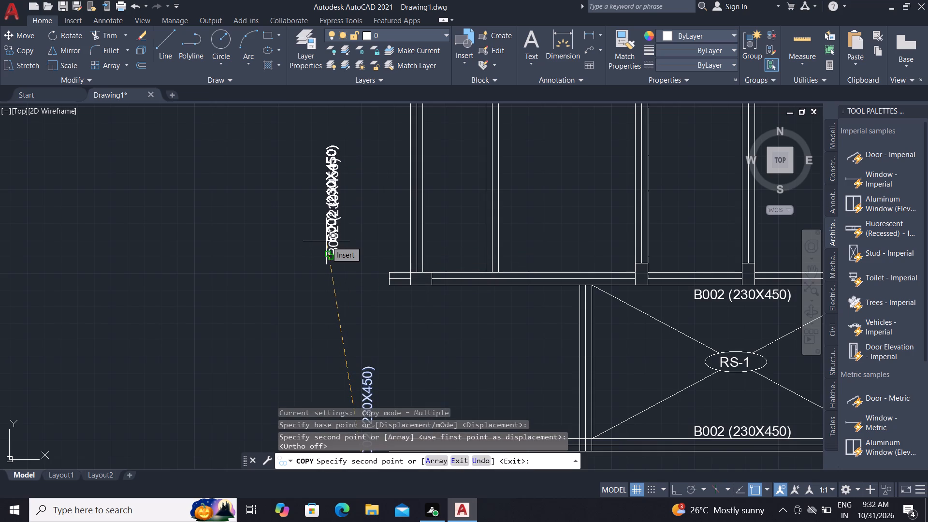
key("Escape")
key("Escape")
key("Escape")
key("Escape")
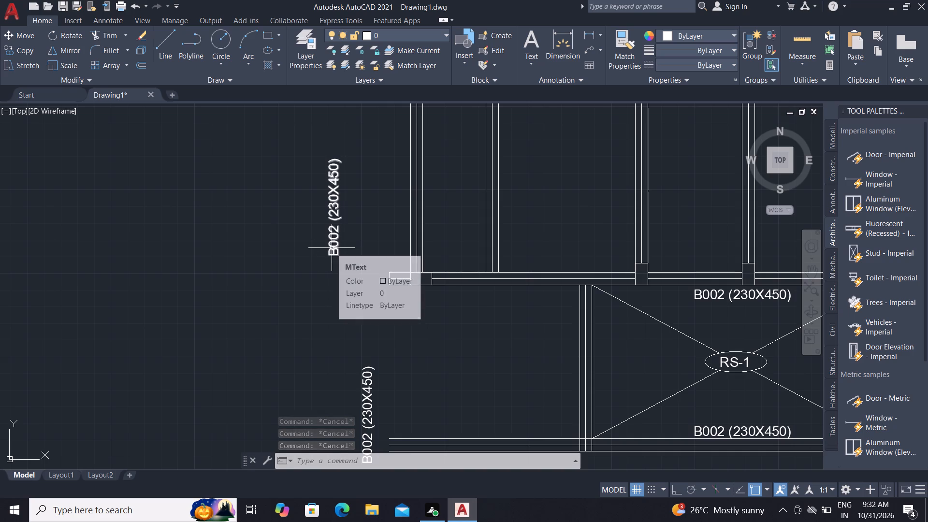
Set the text height of the upper vertical B002 (230X450) label to 300.
triple_click(332, 248)
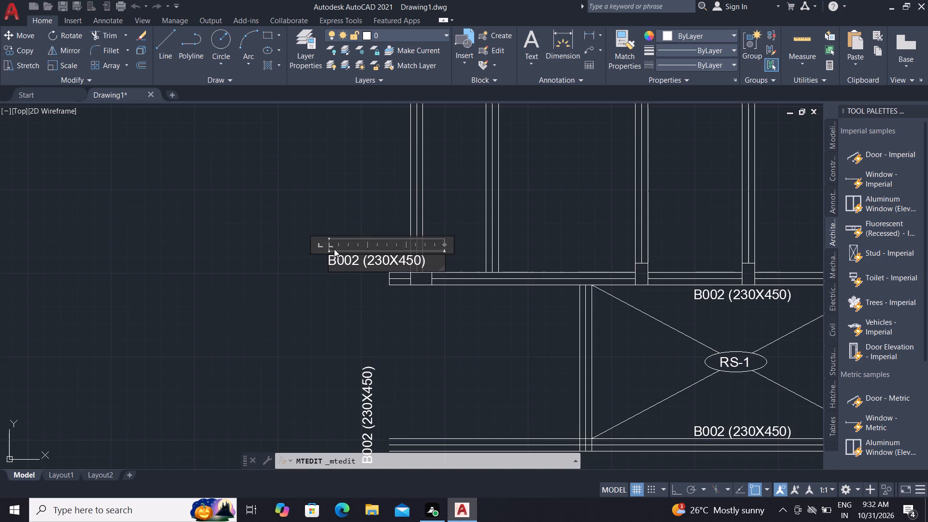
scroll(429, 253, "up", 2)
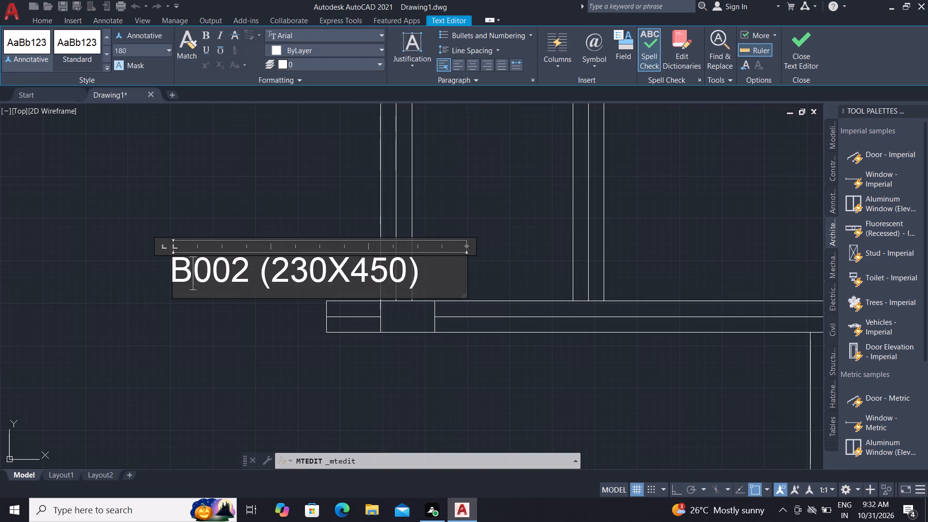
triple_click(427, 261)
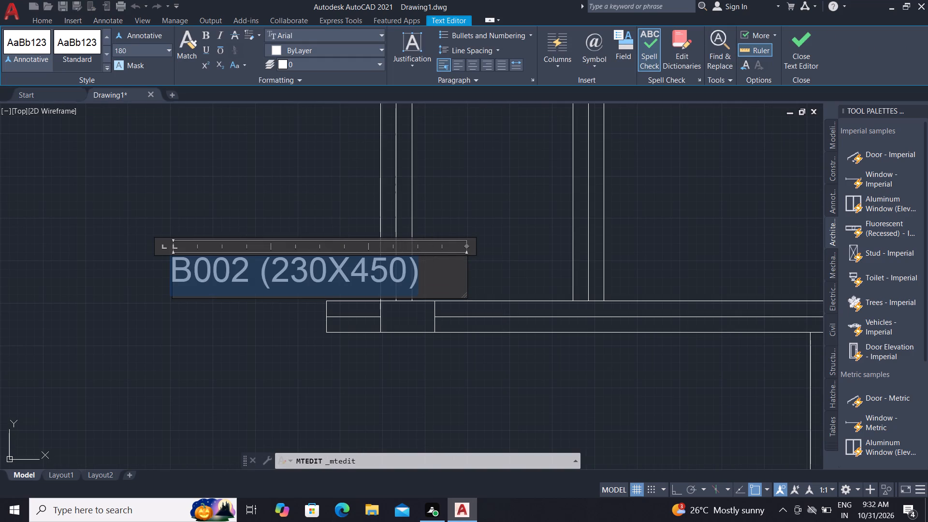
left_click(131, 49)
key("BackSpace")
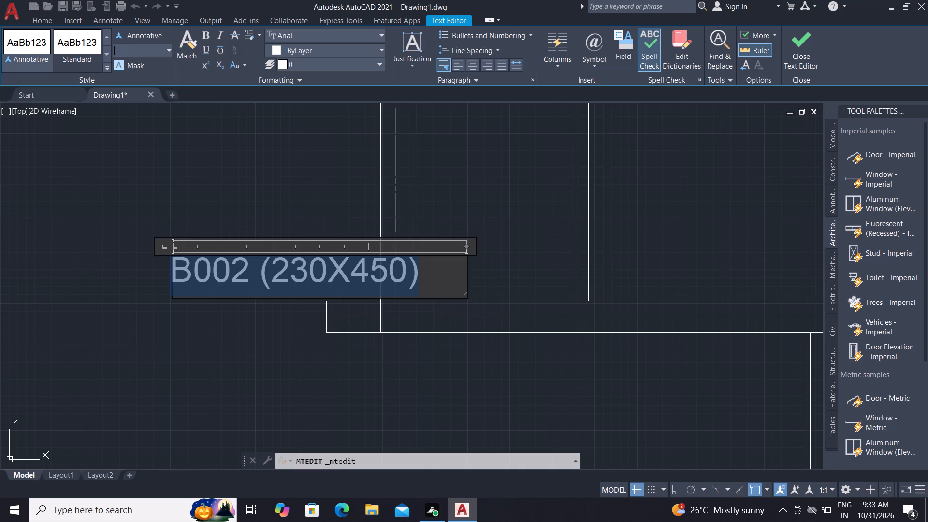
key("3")
type("00")
key("space")
key("Return")
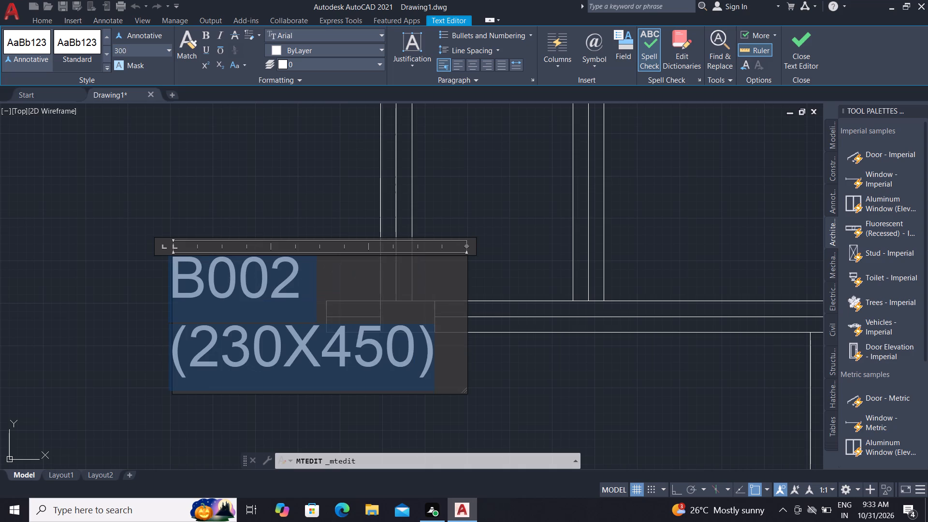
left_click(205, 173)
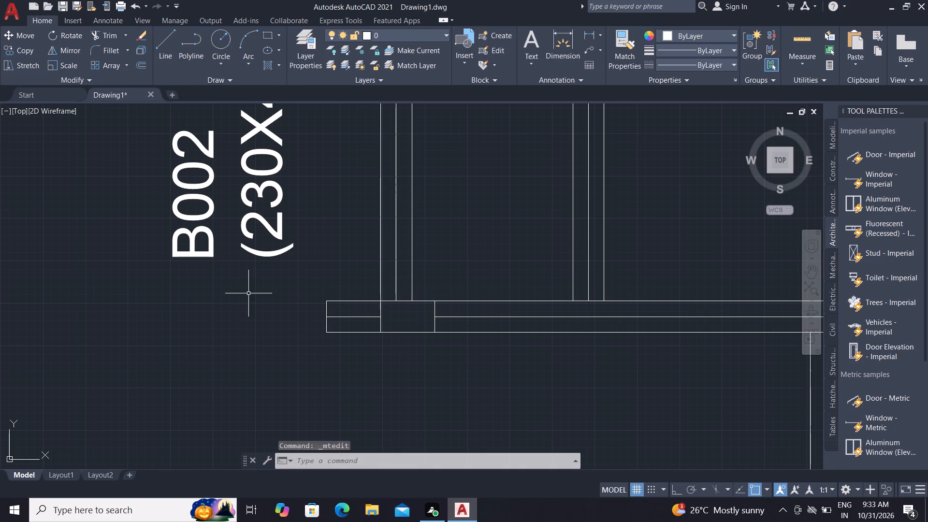
Lengthen the enlarged B002 (230X450) label's text frame upward so the text fits on one line.
double_click(208, 255)
left_click(207, 255)
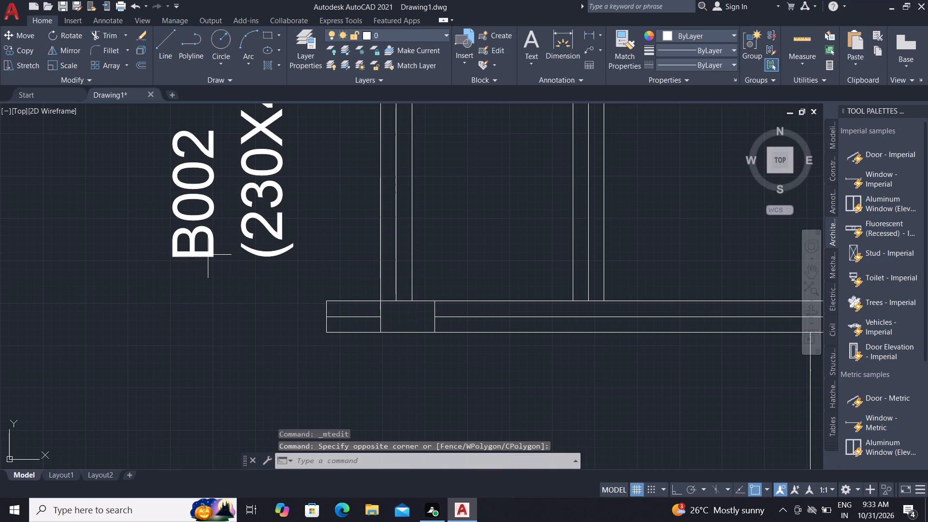
triple_click(208, 255)
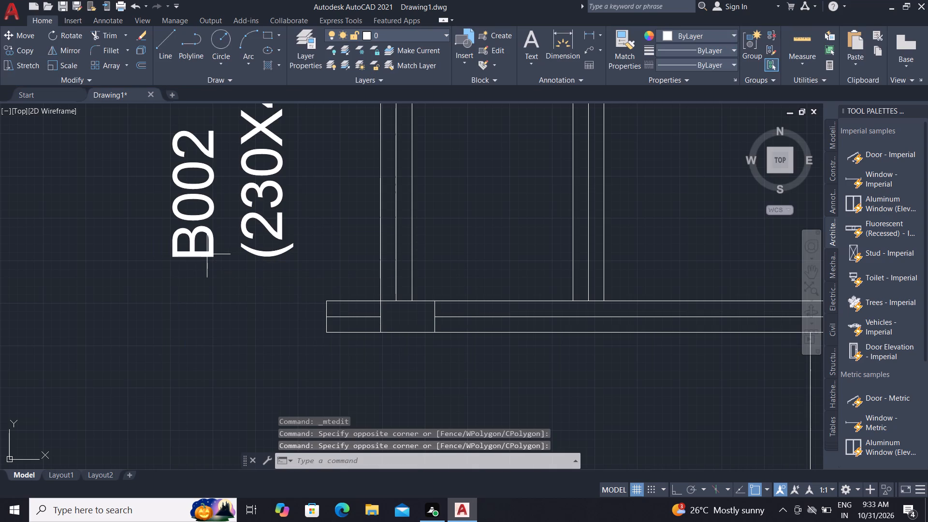
left_click(207, 254)
scroll(214, 257, "down", 1)
left_click(209, 243)
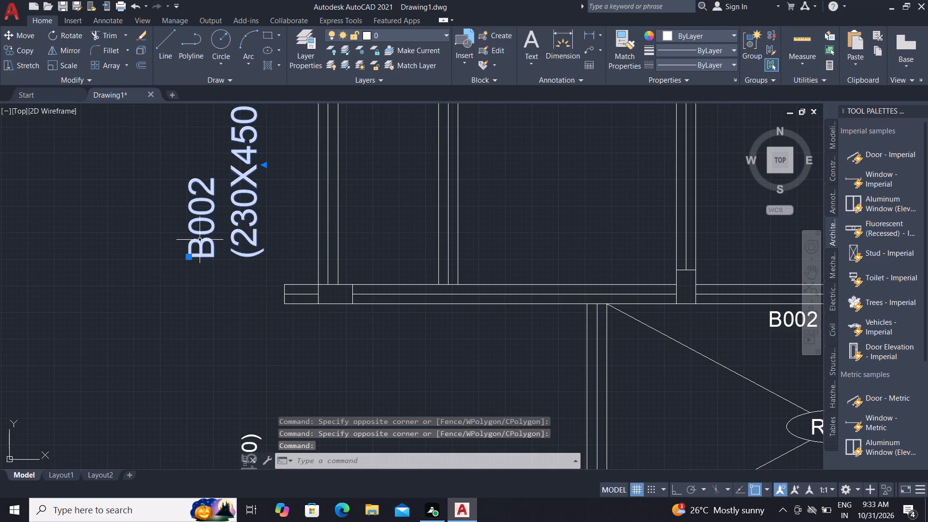
scroll(200, 240, "down", 3)
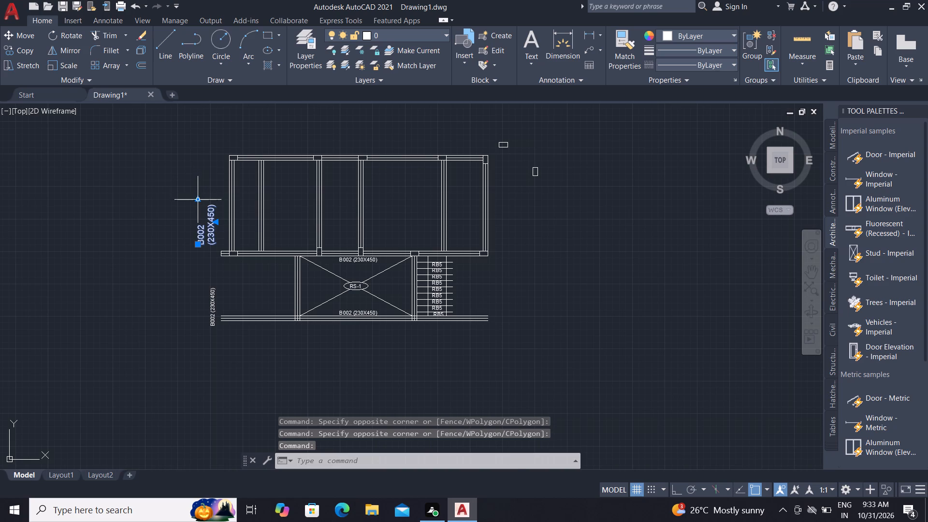
left_click(198, 199)
left_click(195, 141)
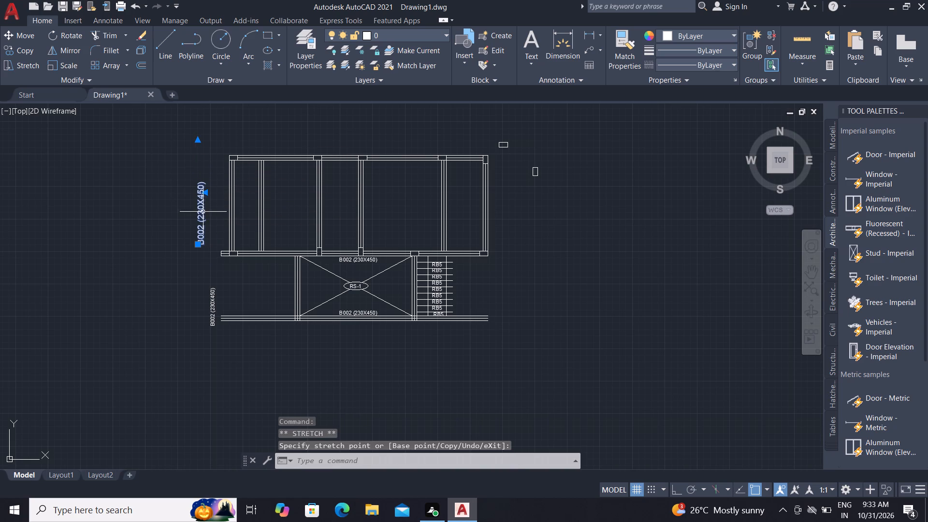
key("Escape")
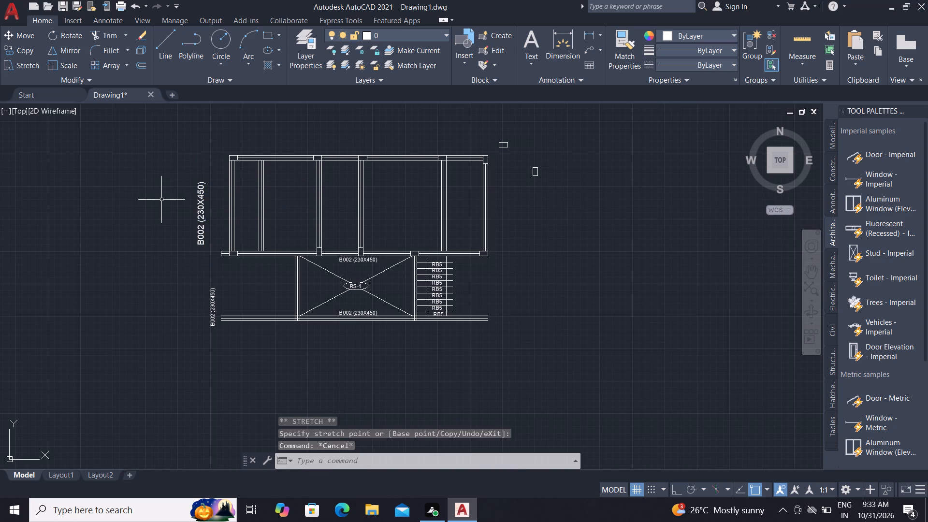
Move the enlarged vertical B002 (230X450) label about 1080 mm, close against the upper bays' left outer wall.
left_click(25, 34)
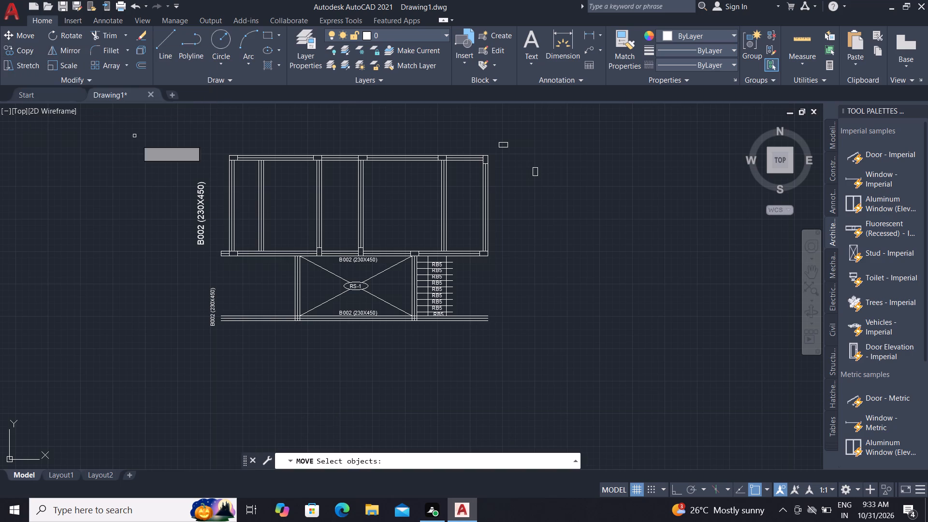
left_click(202, 212)
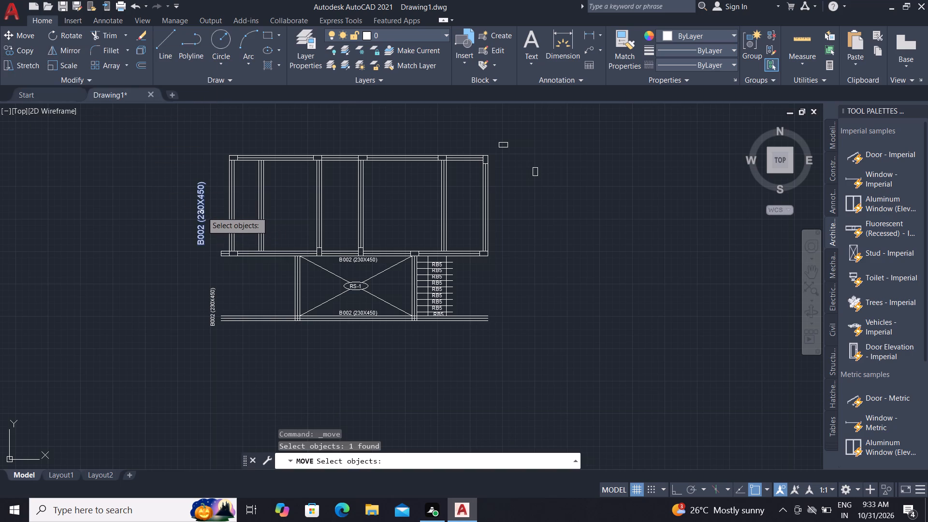
right_click(201, 212)
left_click(200, 214)
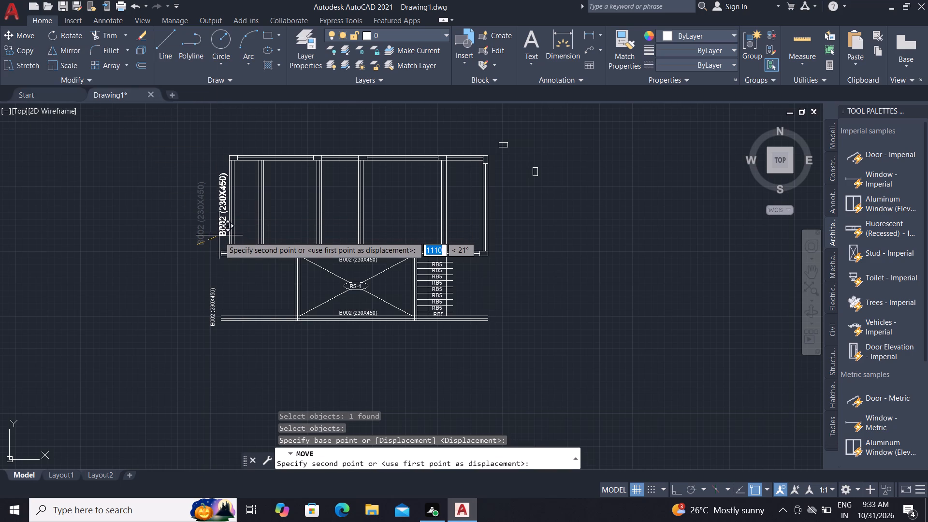
scroll(218, 237, "up", 2)
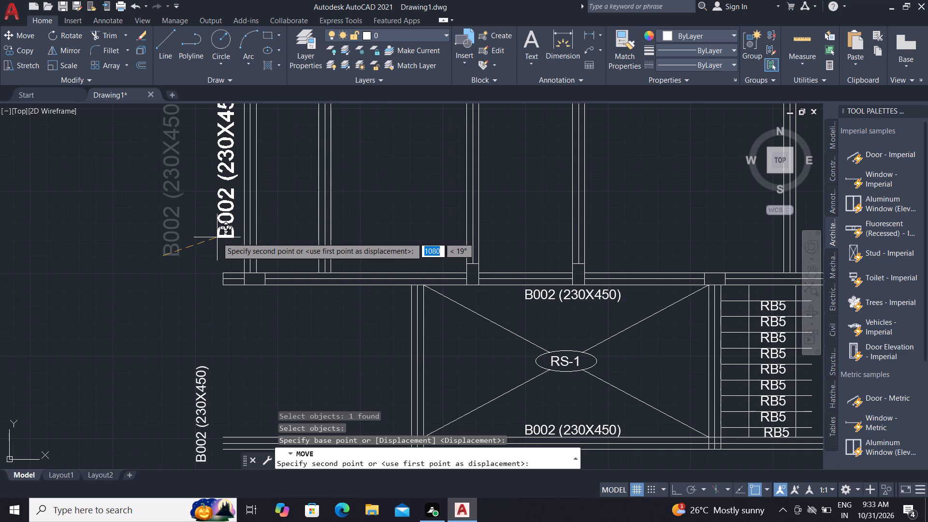
left_click(217, 237)
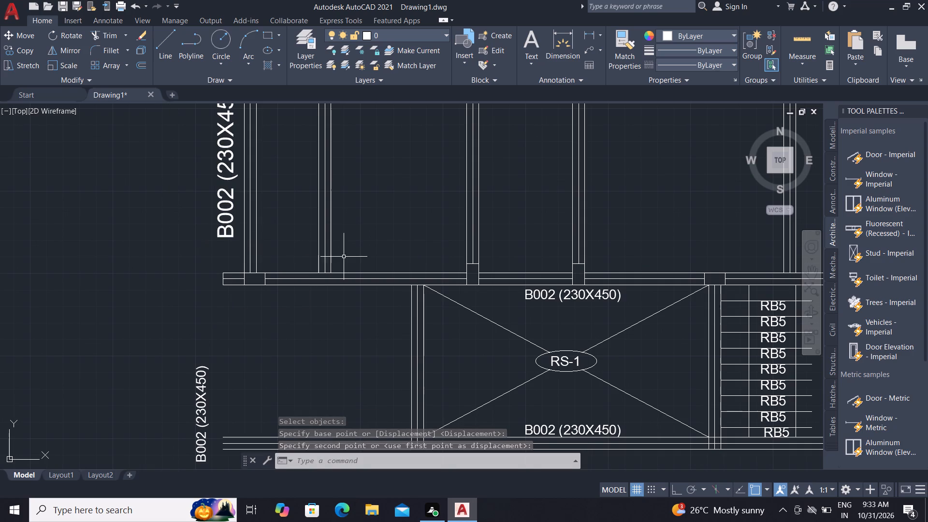
Draw a diagonal line about 4542 mm long across the leftmost upper bay, from its lower-right inner corner to its upper-left inner corner.
scroll(415, 152, "down", 1)
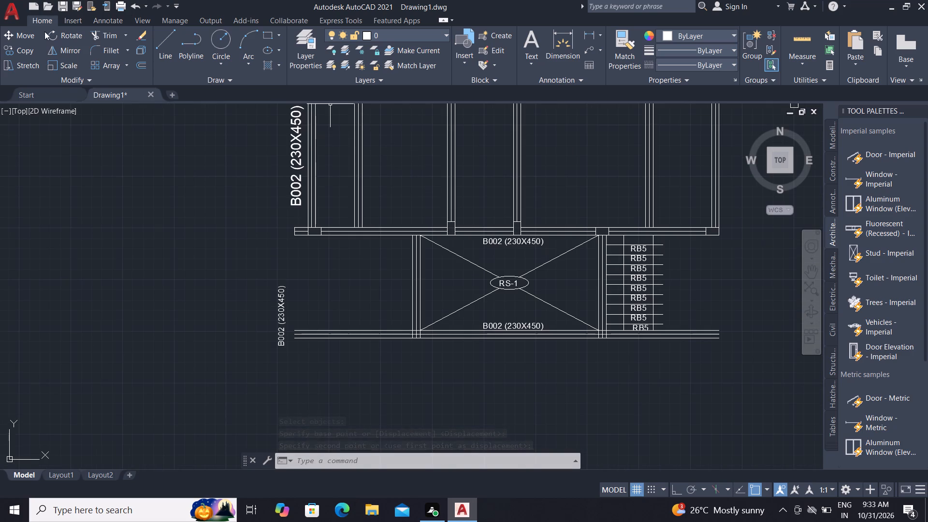
left_click(171, 32)
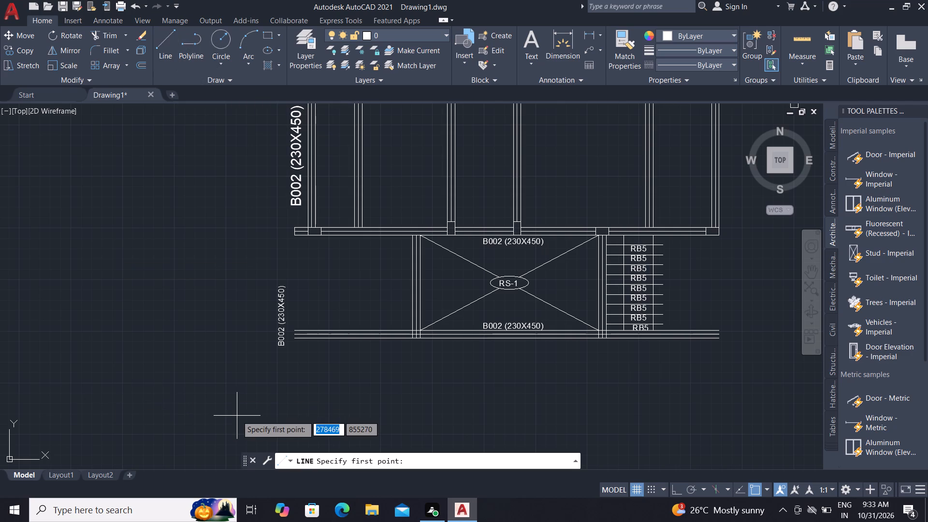
scroll(190, 427, "down", 1)
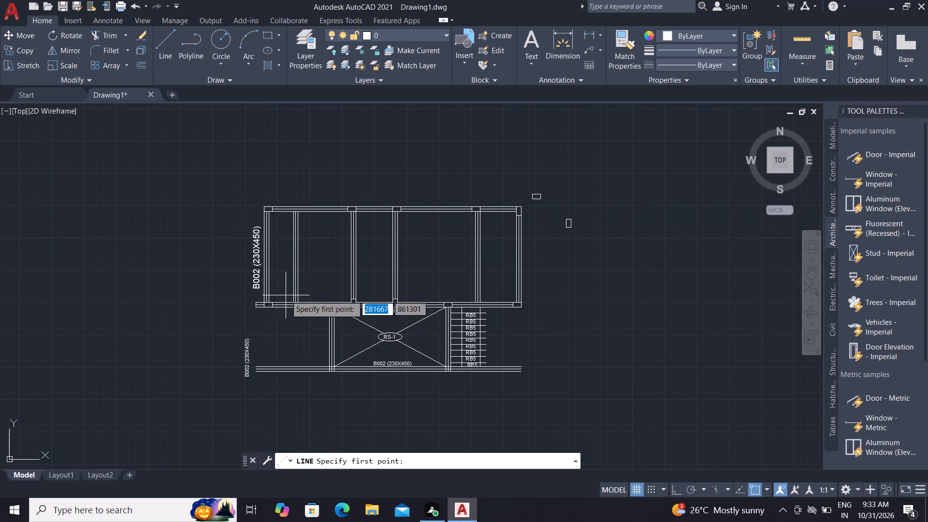
scroll(294, 299, "up", 2)
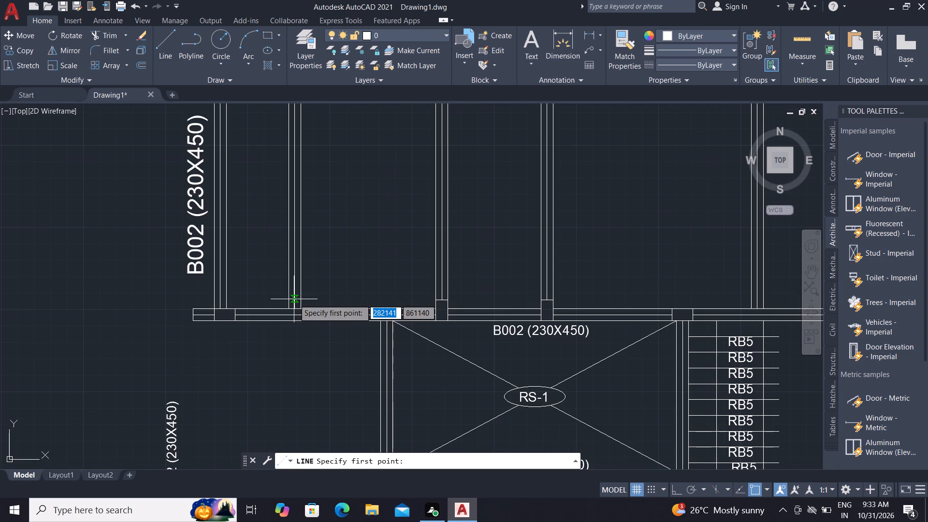
left_click(288, 309)
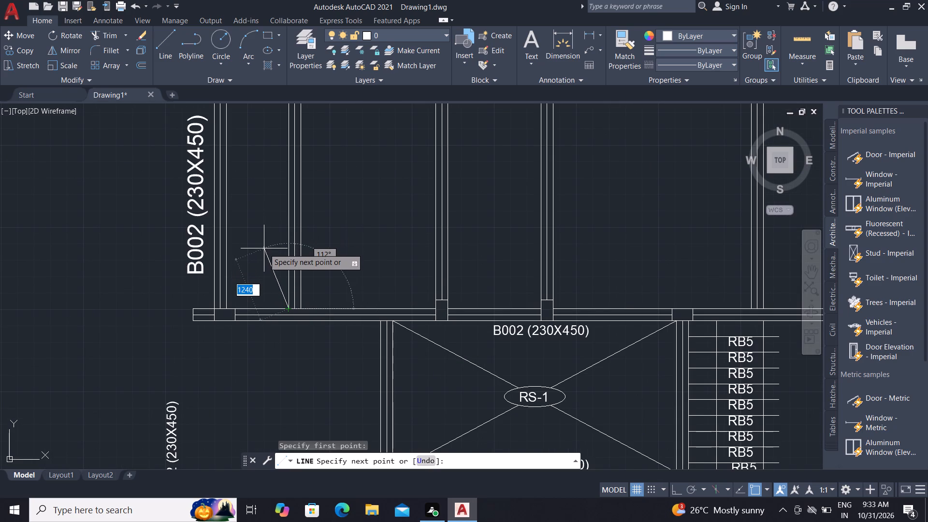
scroll(264, 248, "down", 2)
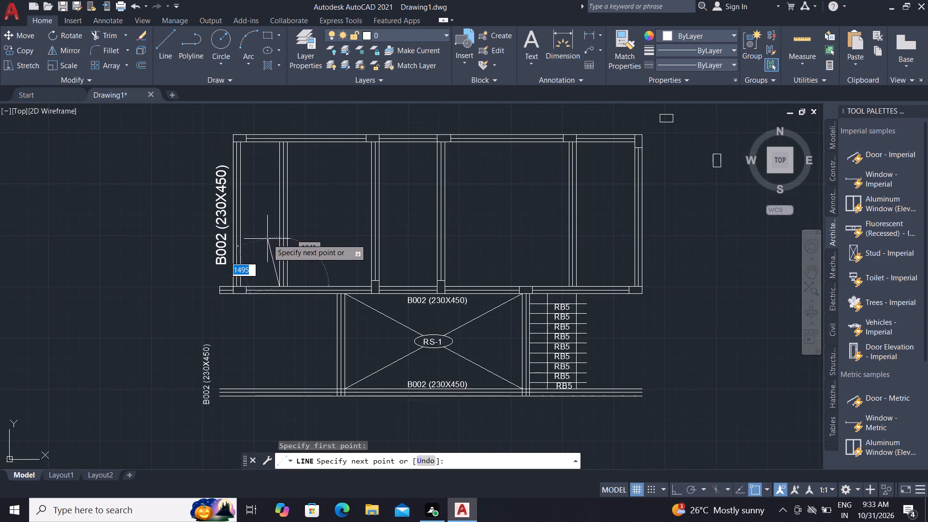
scroll(267, 239, "down", 1)
scroll(260, 196, "up", 4)
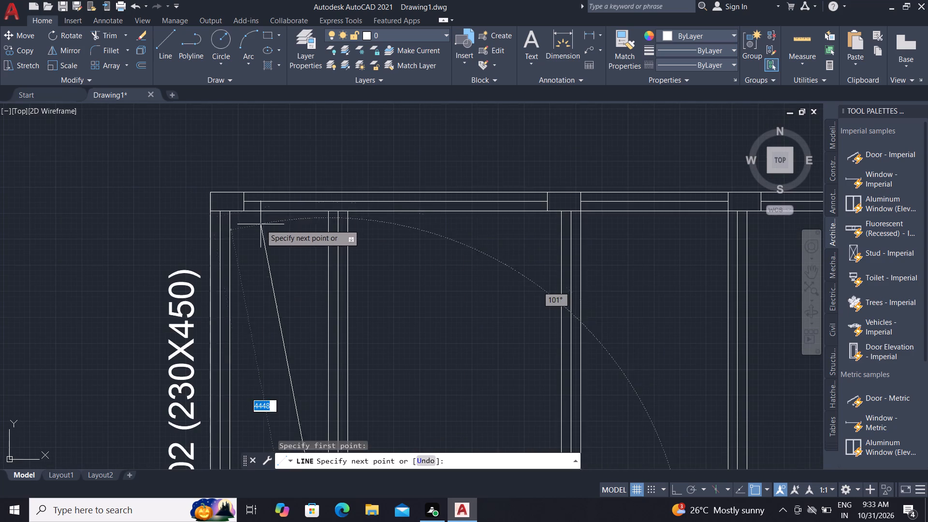
left_click(231, 212)
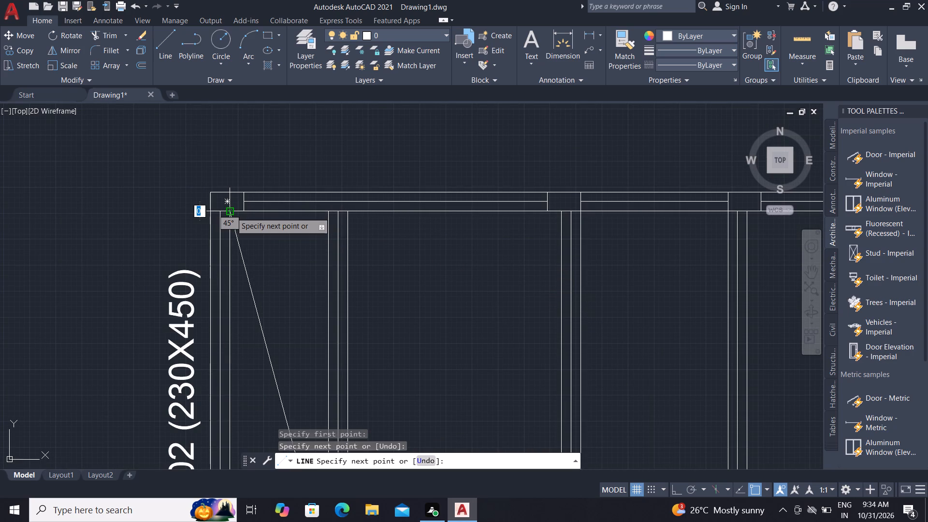
key("Escape")
key("Escape")
key("Escape")
key("Escape")
key("Escape")
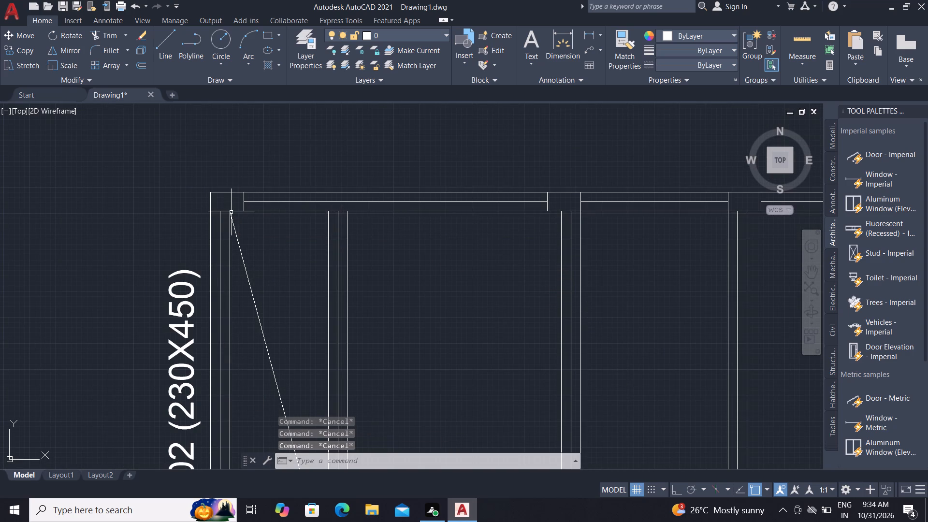
Draw the crossing diagonal line, about 4542 mm long, from the leftmost upper bay's upper-right inner corner to its lower-left inner corner.
type("L")
key("space")
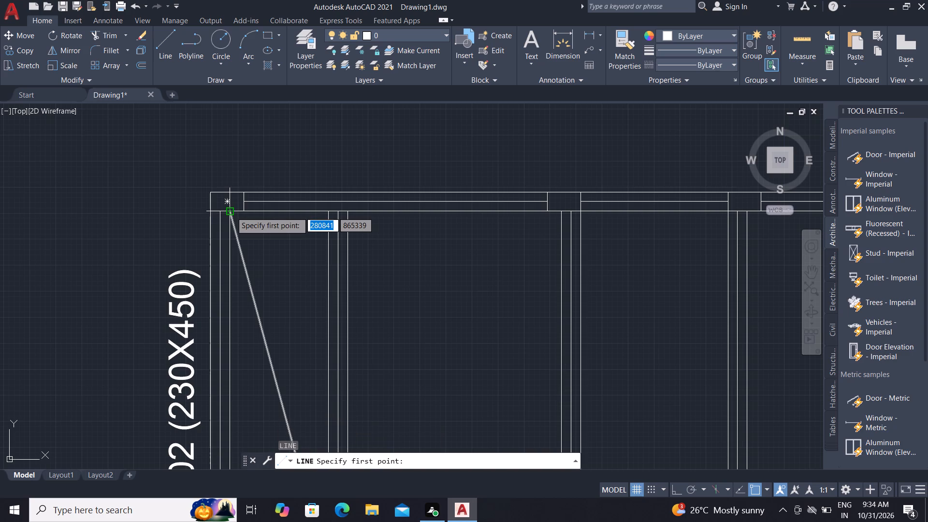
left_click(328, 209)
scroll(337, 172, "down", 1)
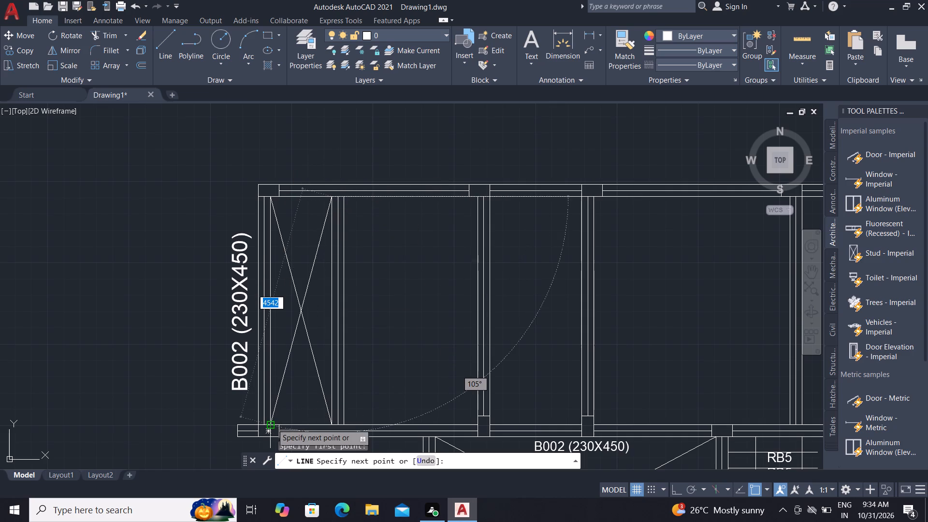
scroll(272, 424, "up", 3)
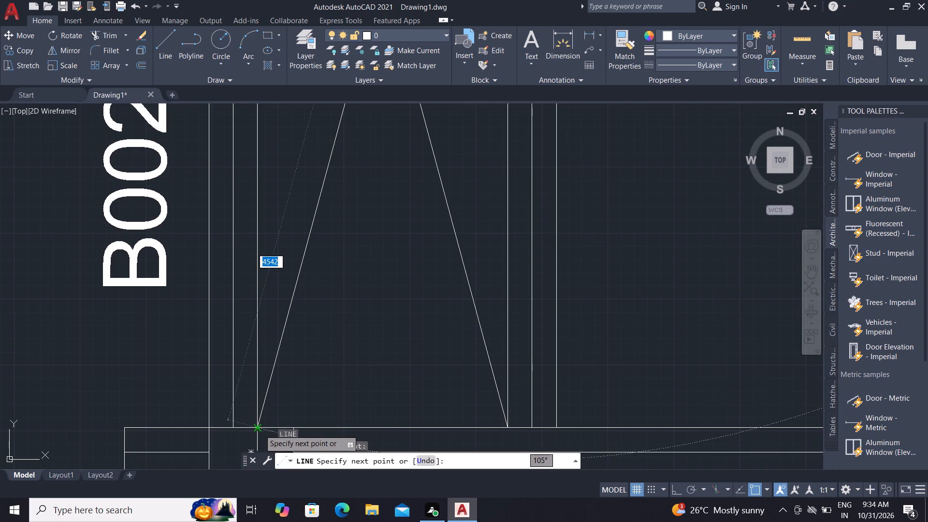
left_click(259, 429)
key("Escape")
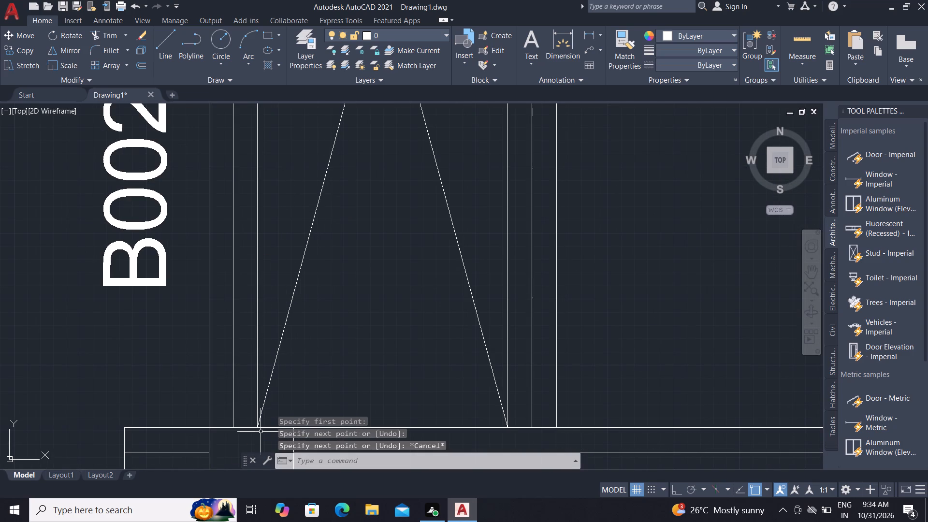
Draw a diagonal line about 5083 mm long across the second upper bay, from its upper-left inner corner to its lower-right inner corner.
type("L")
key("space")
scroll(336, 420, "down", 2)
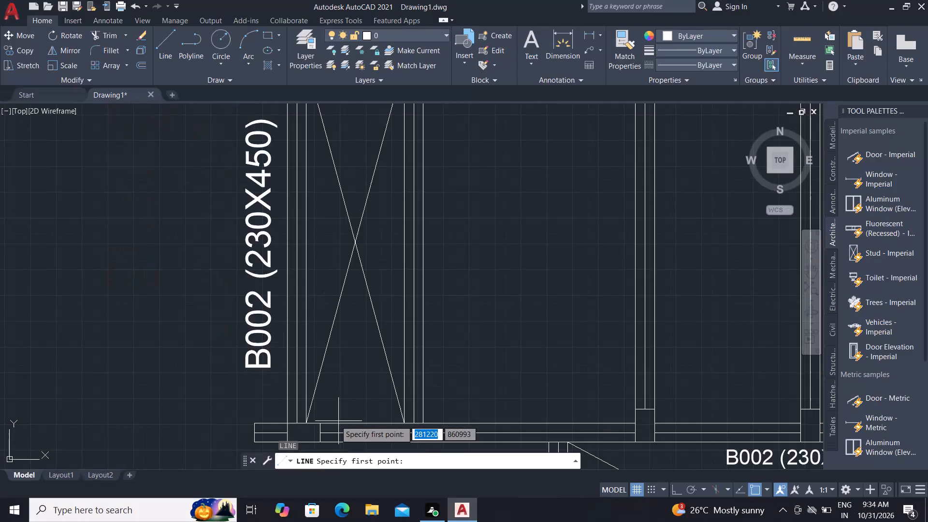
scroll(335, 420, "down", 2)
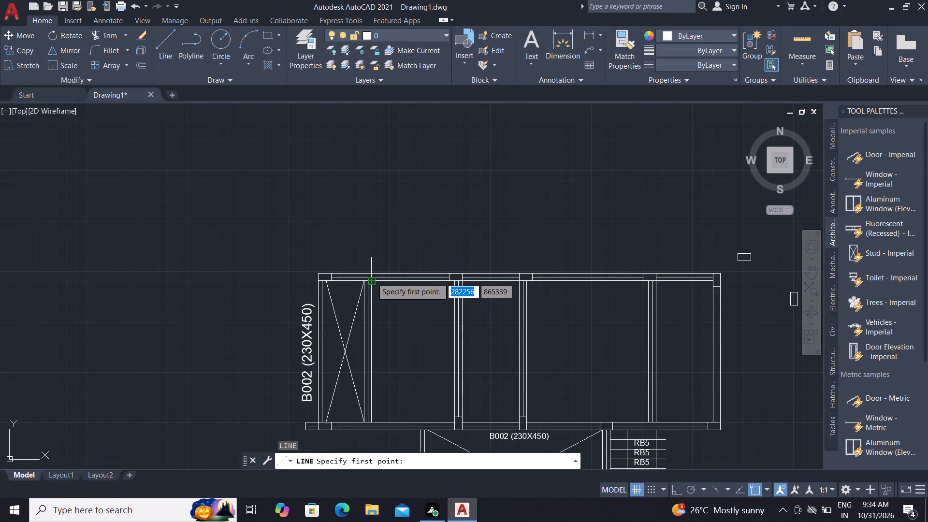
left_click(372, 278)
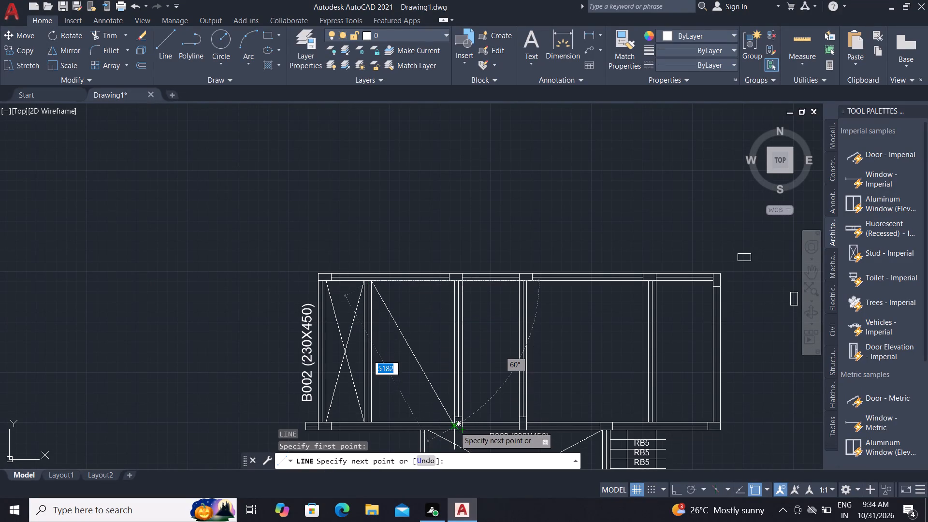
scroll(460, 422, "up", 3)
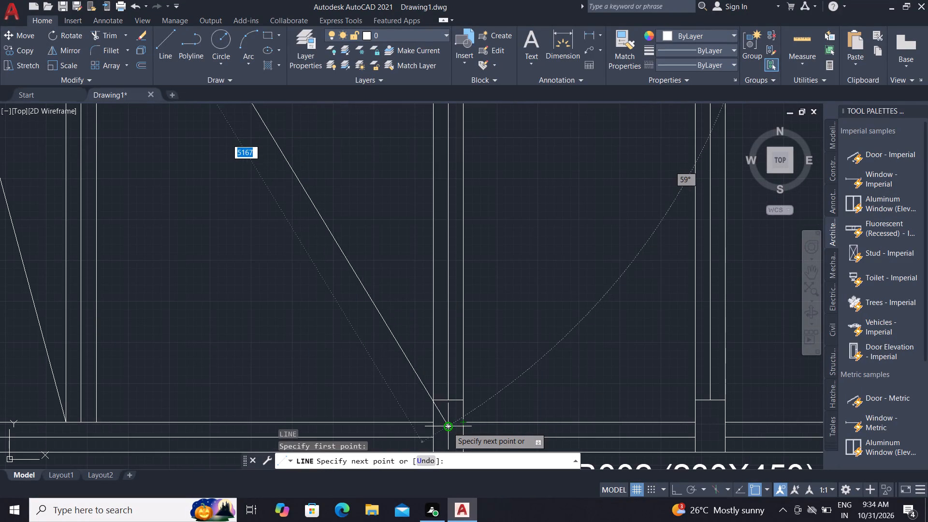
scroll(447, 427, "up", 2)
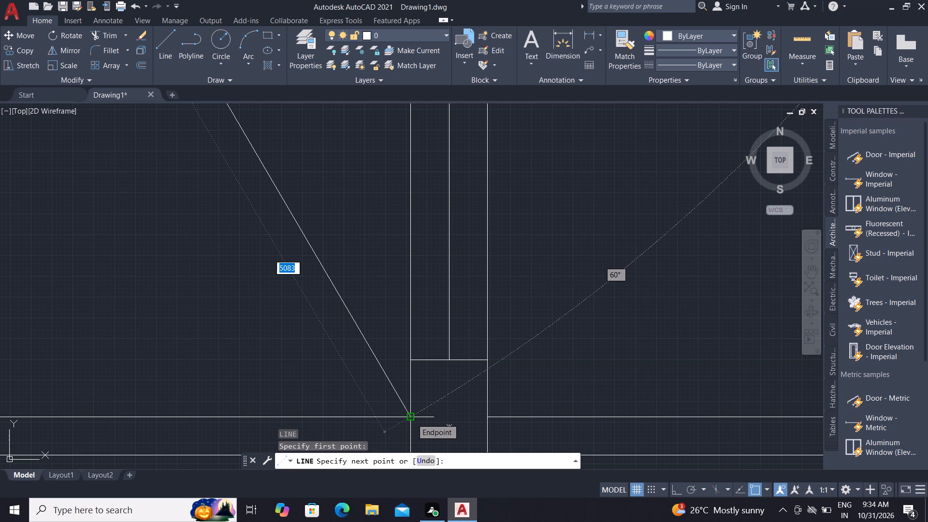
left_click(413, 419)
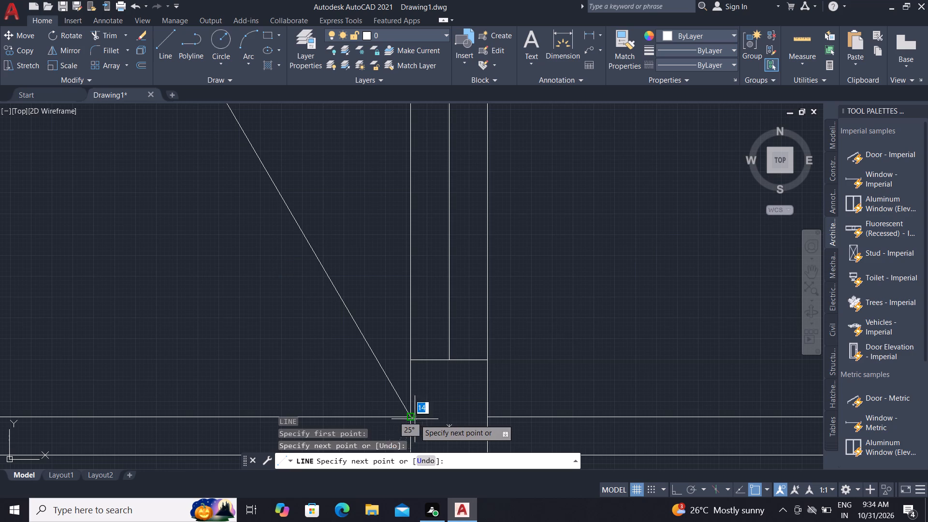
key("Escape")
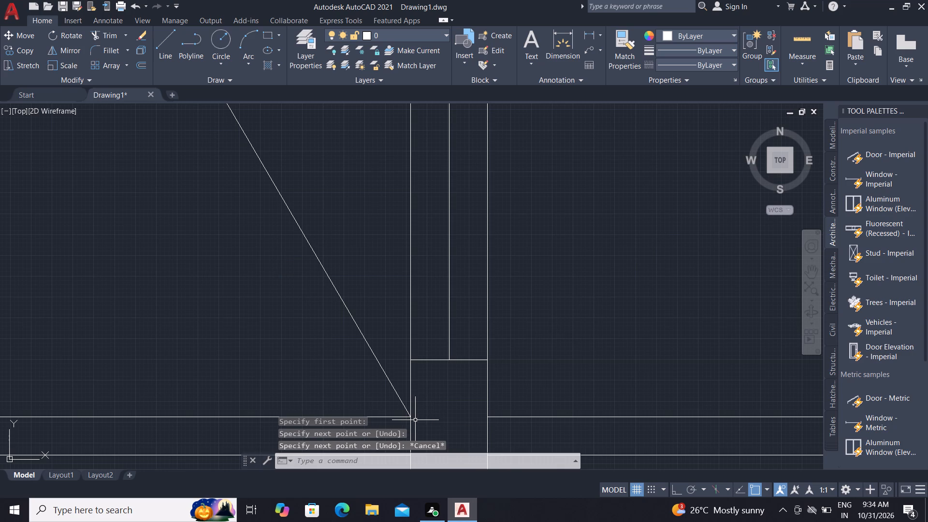
Draw the crossing diagonal line in the second upper bay, from its lower-left inner corner to its upper-right inner corner.
type("L")
key("space")
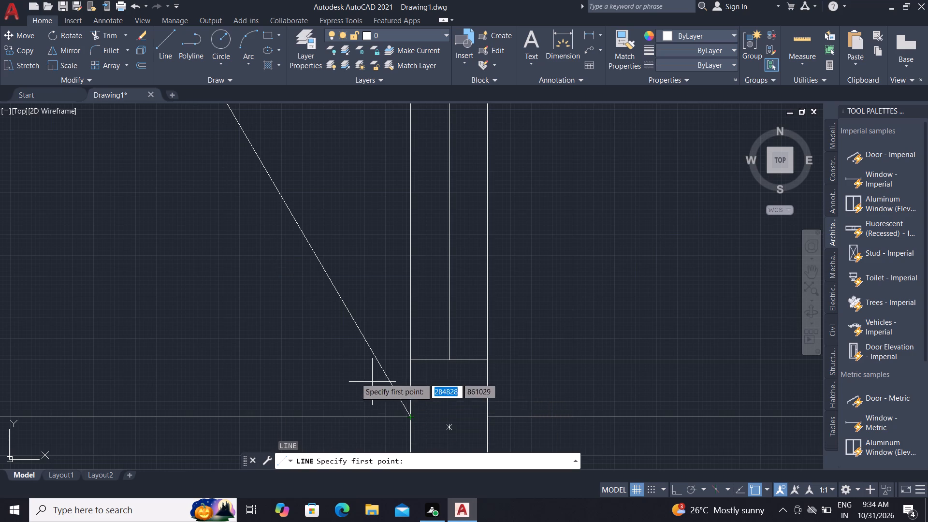
scroll(376, 417, "down", 3)
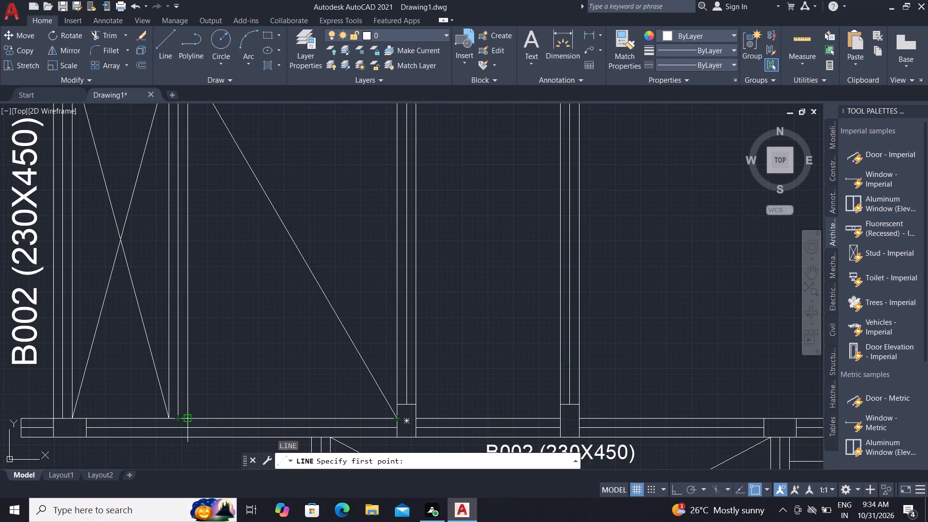
left_click(189, 417)
scroll(211, 430, "down", 2)
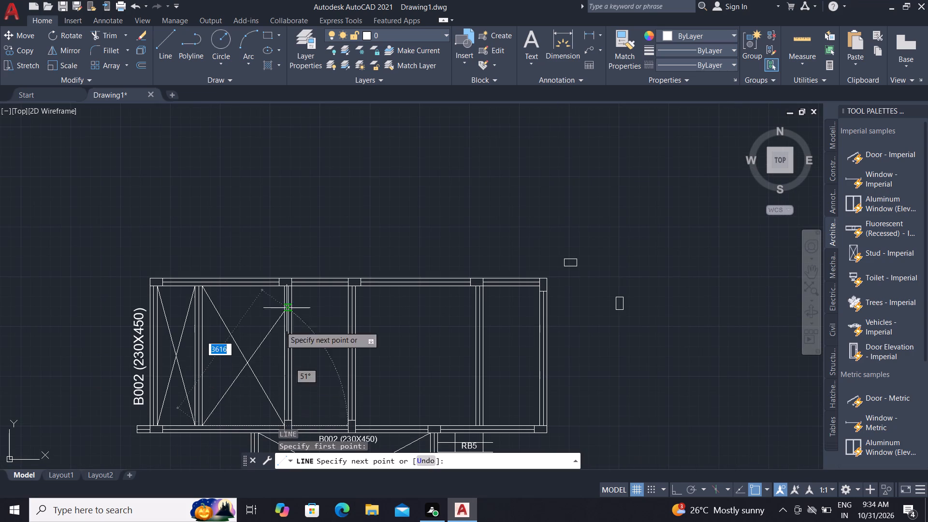
scroll(288, 286, "up", 3)
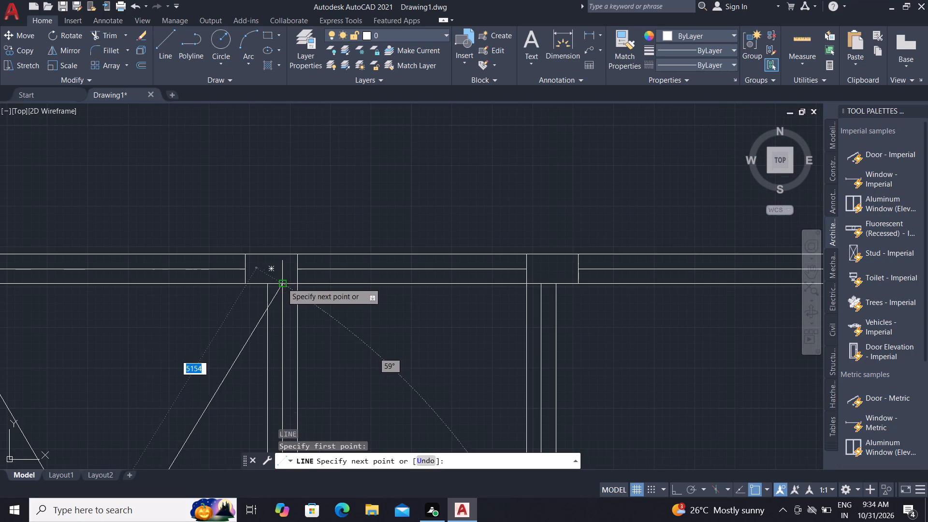
left_click(268, 280)
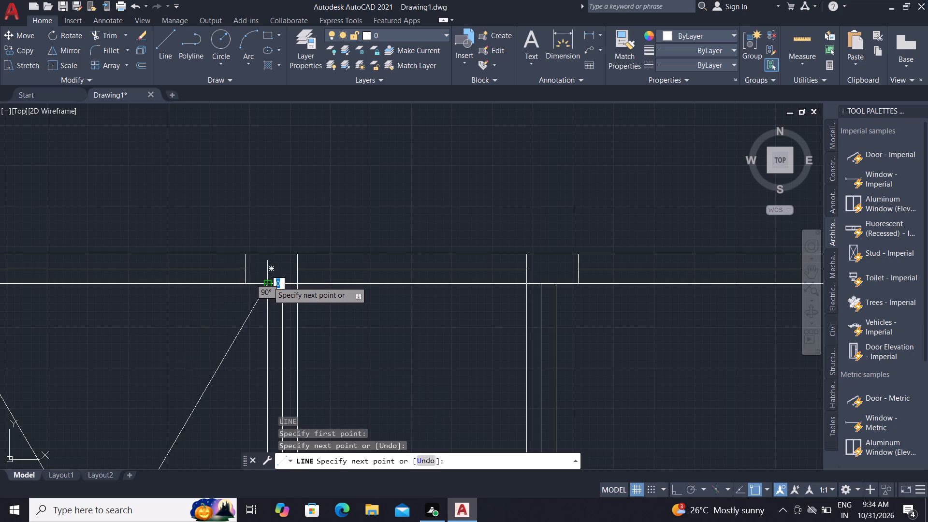
key("Escape")
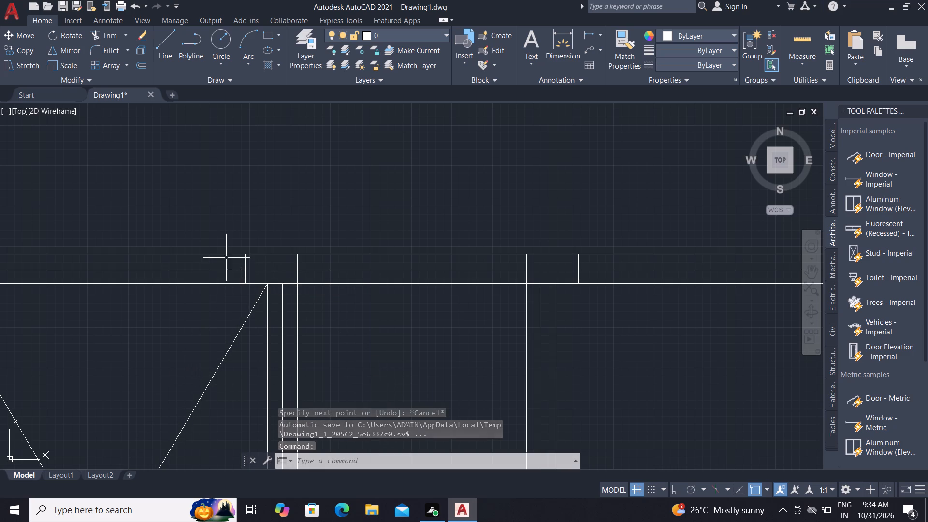
Draw a diagonal line about 4740 mm long across the third upper bay, from its upper-left inner corner to its lower-right inner corner.
scroll(222, 239, "down", 1)
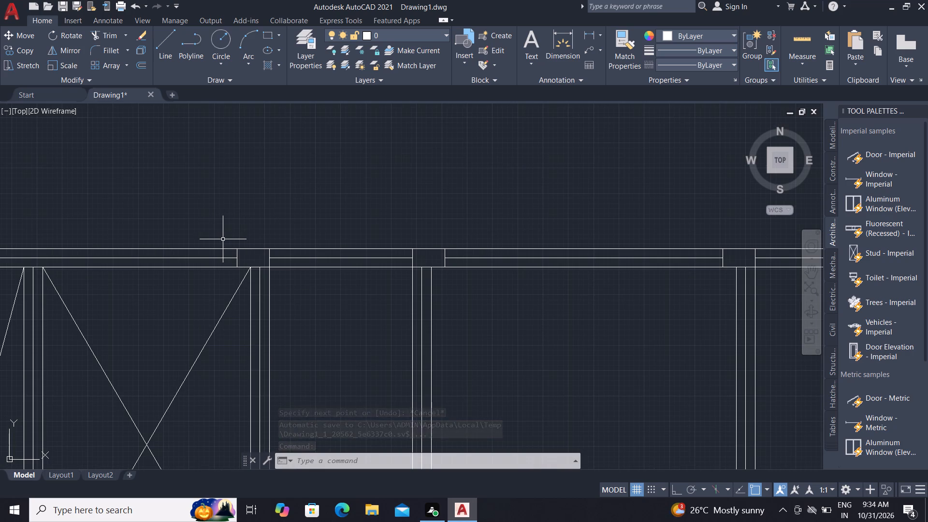
scroll(223, 239, "down", 1)
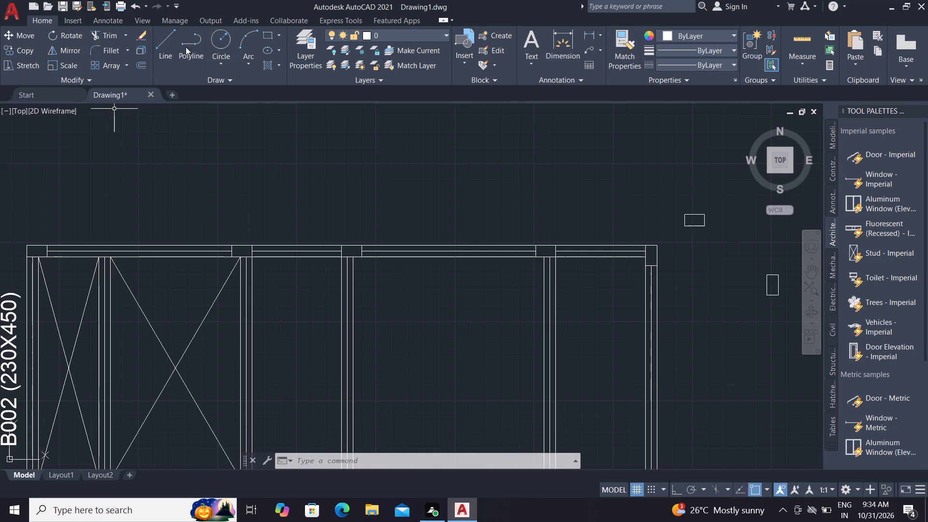
left_click(160, 40)
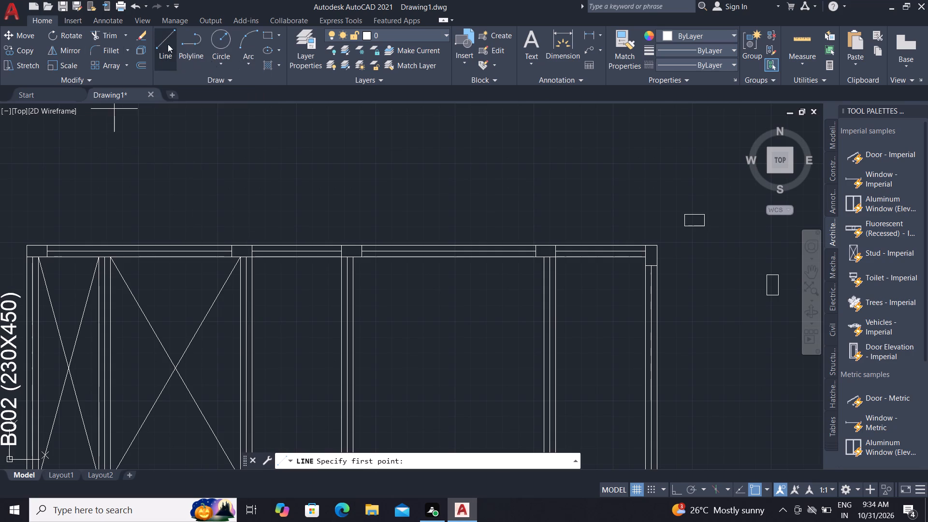
scroll(312, 109, "down", 3)
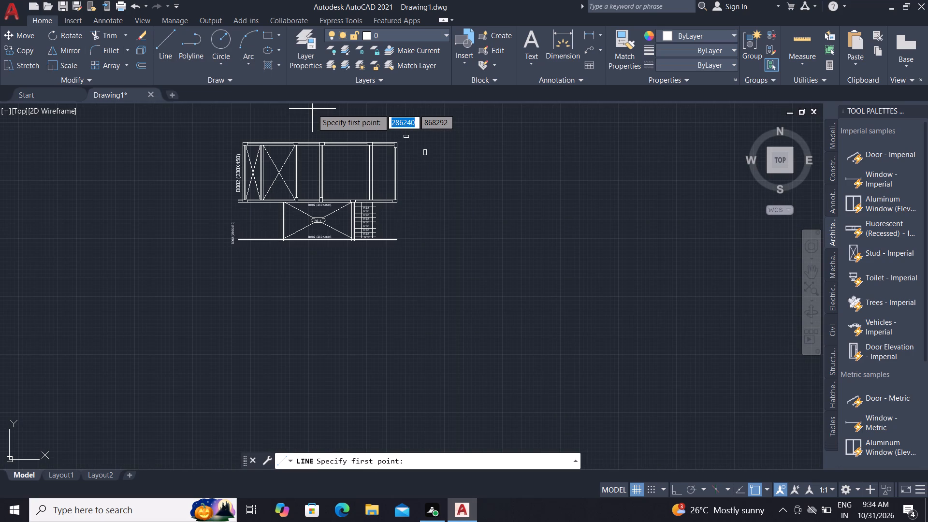
scroll(311, 144, "up", 2)
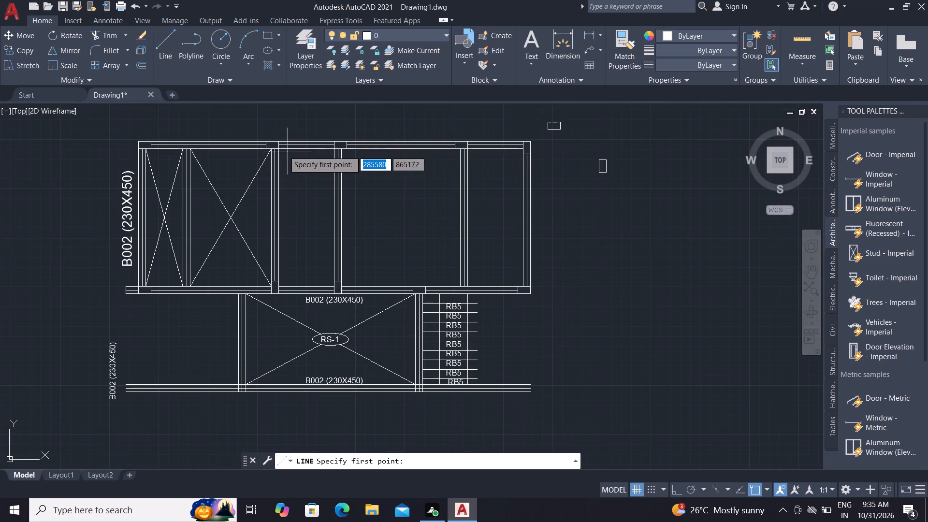
scroll(277, 150, "up", 2)
left_click(275, 145)
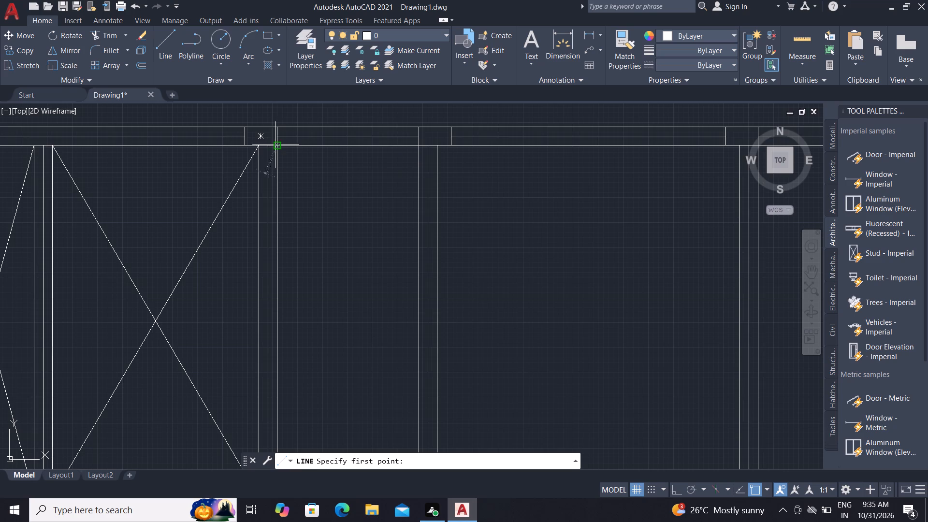
scroll(305, 144, "down", 1)
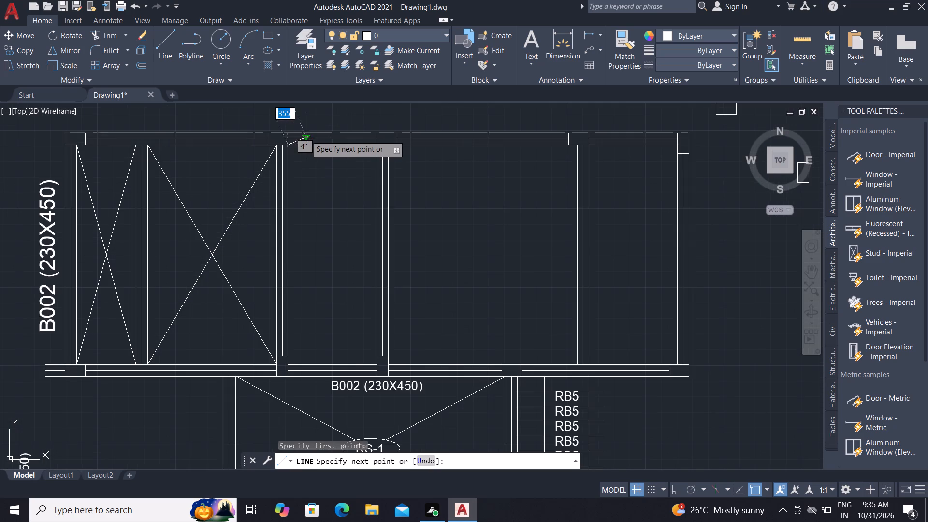
scroll(306, 128, "down", 2)
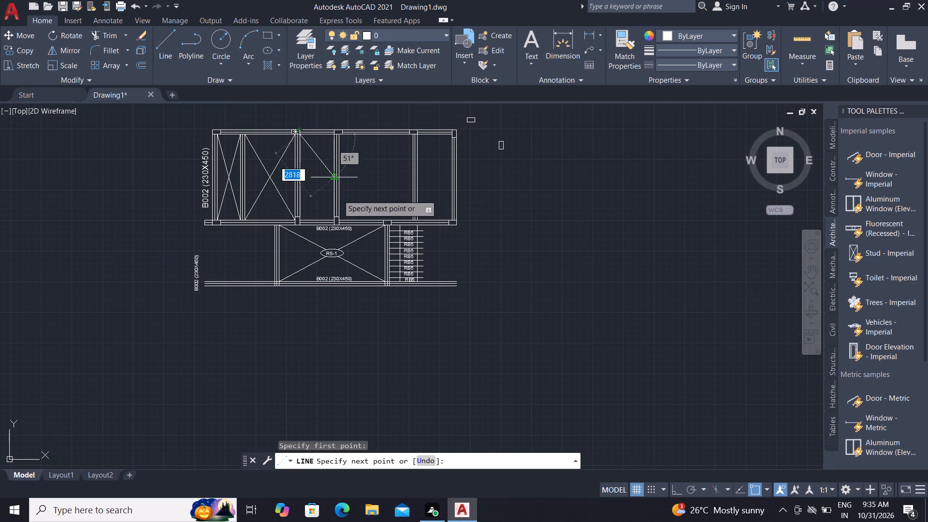
scroll(324, 213, "up", 4)
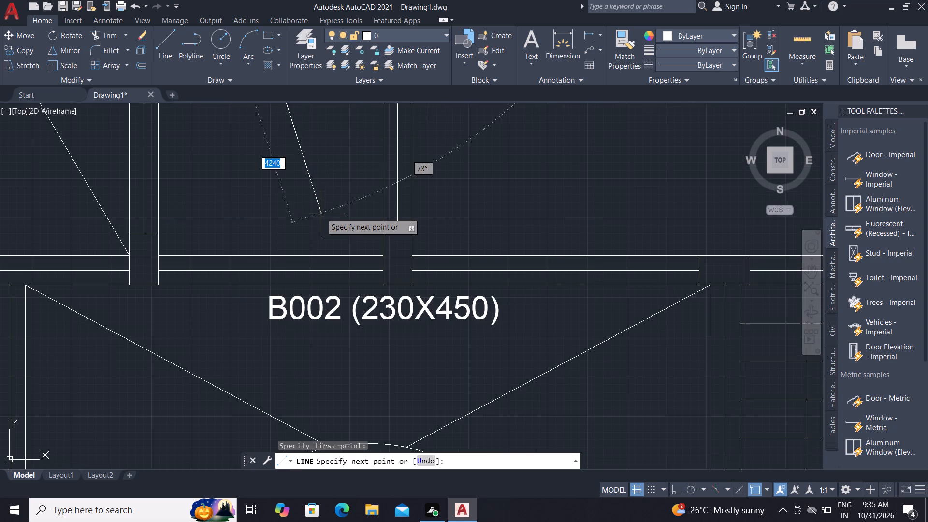
scroll(393, 252, "up", 2)
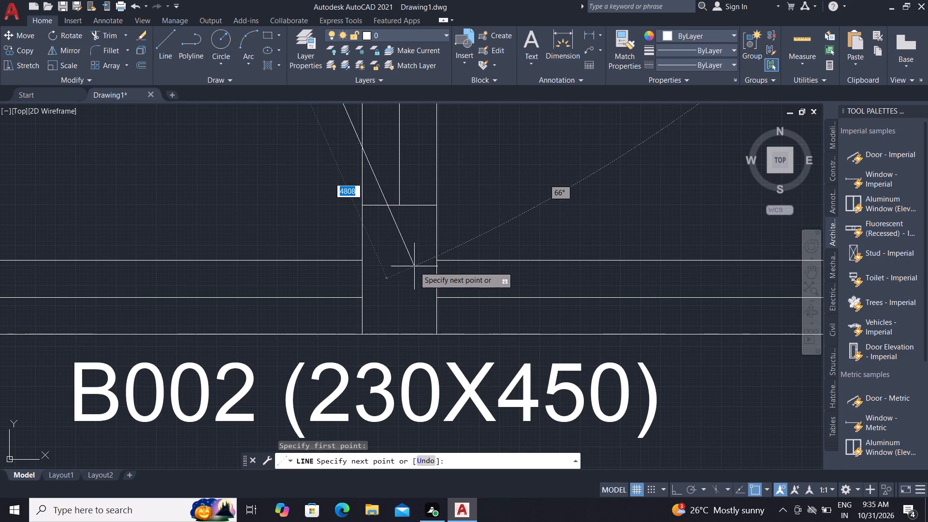
left_click(359, 260)
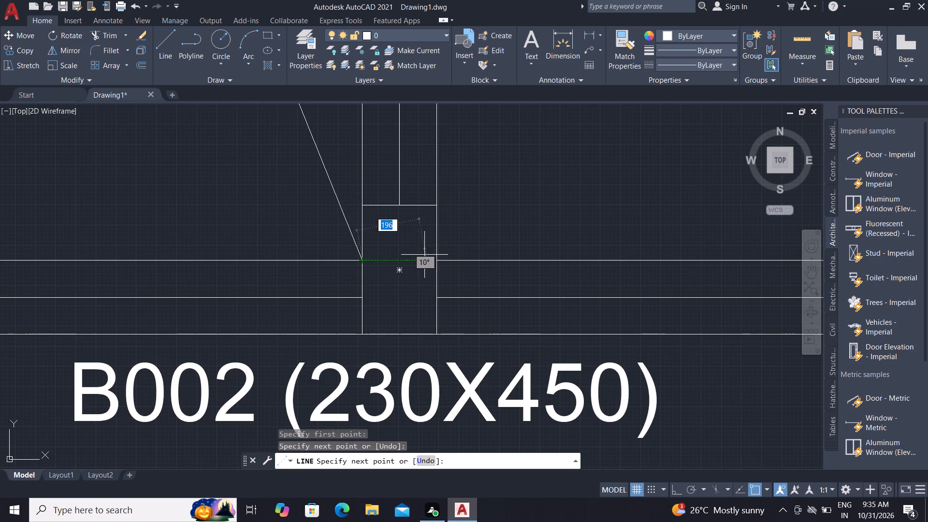
key("Escape")
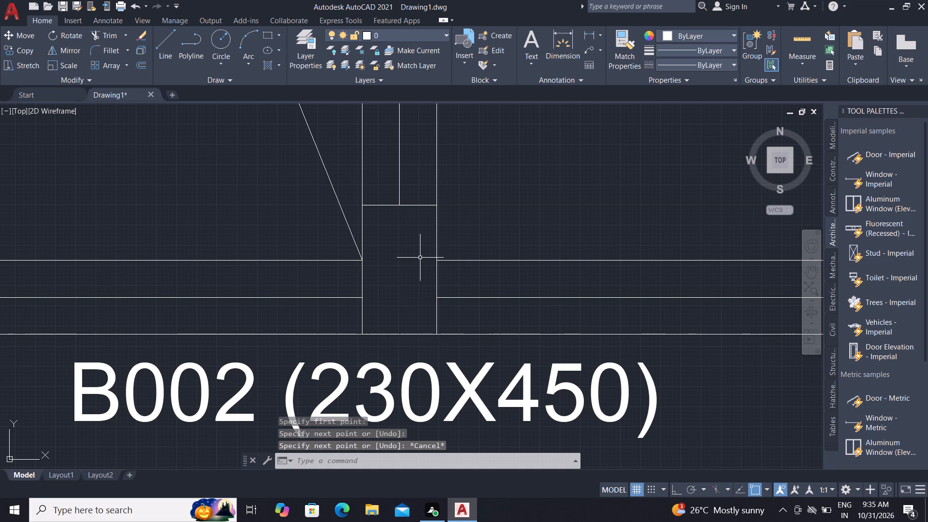
Draw the crossing diagonal line, about 4729 mm long, in the third upper bay from its lower-left inner corner to its upper-right inner corner.
type("L")
key("space")
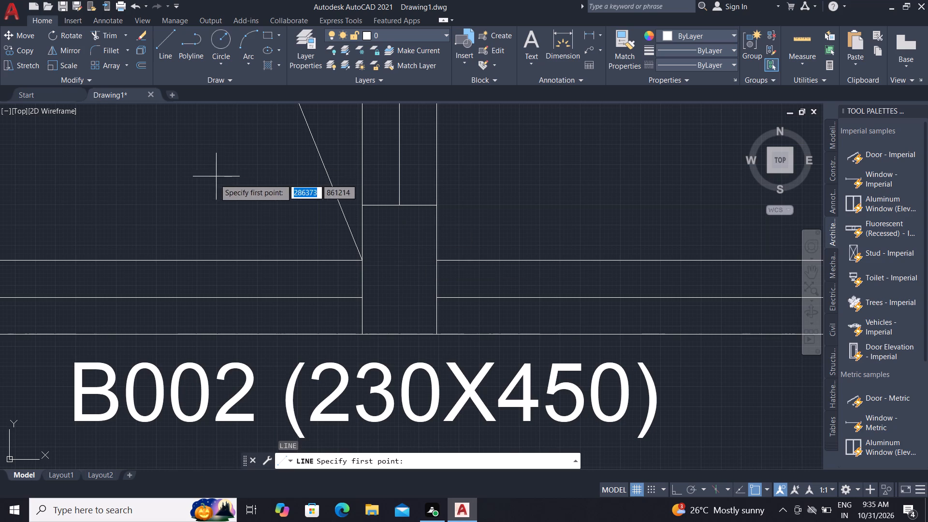
scroll(214, 193, "down", 3)
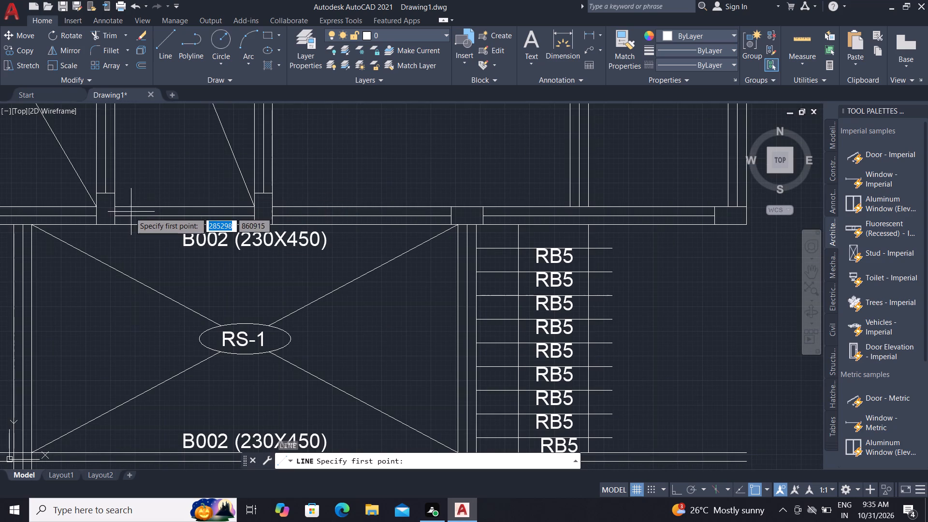
left_click(113, 205)
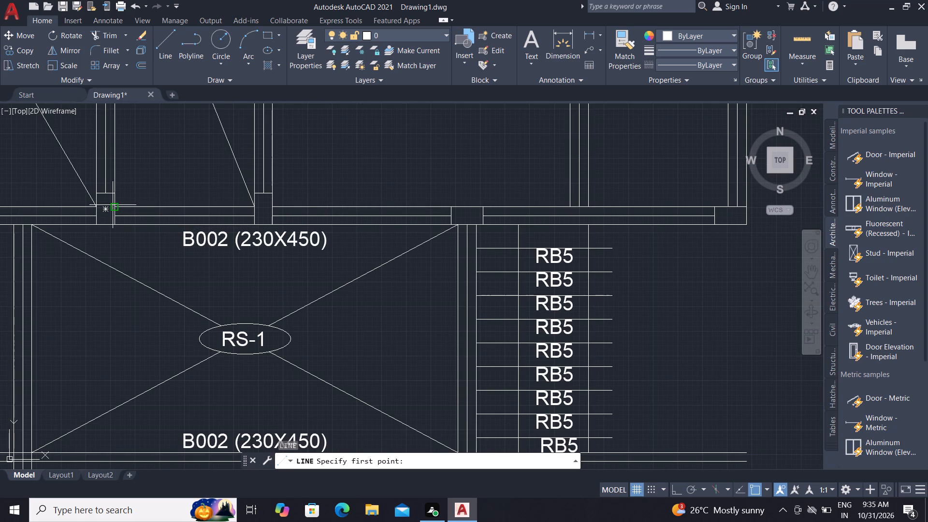
scroll(177, 223, "down", 6)
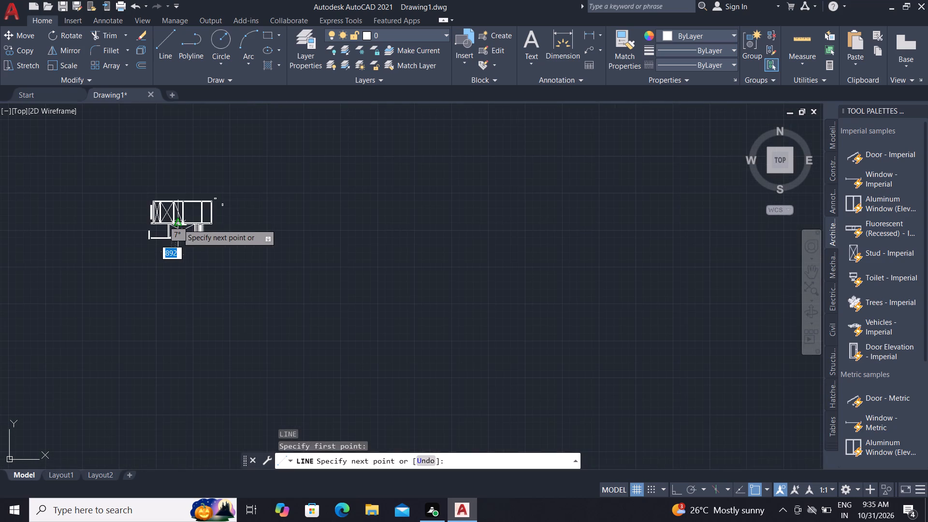
scroll(181, 195, "up", 5)
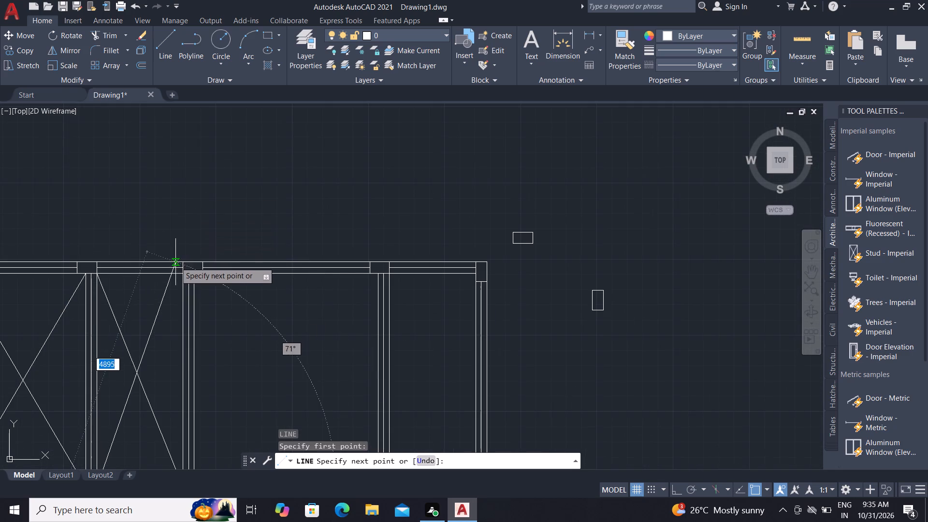
scroll(175, 262, "up", 4)
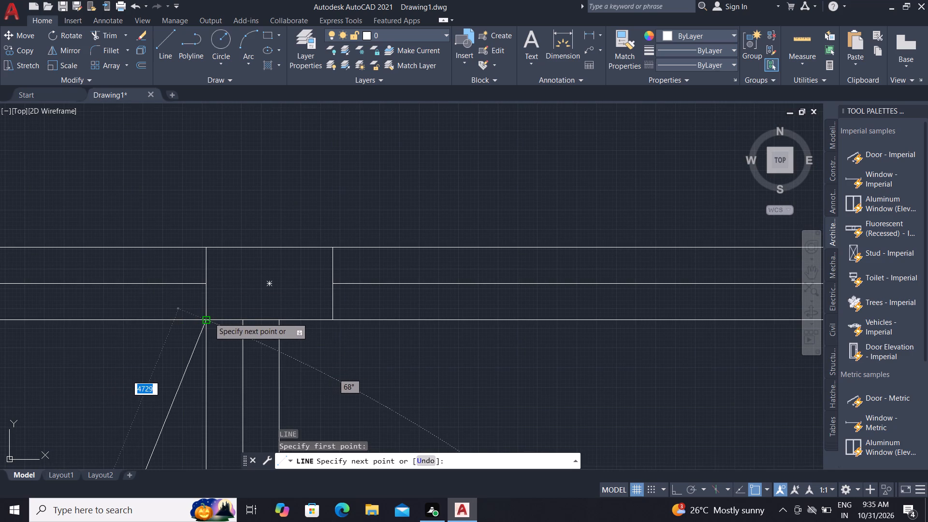
left_click(209, 318)
key("Escape")
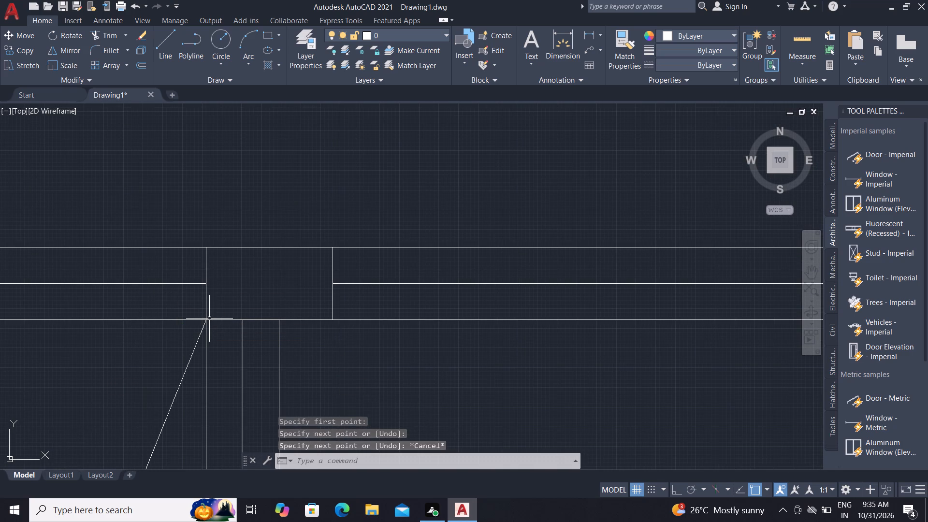
Draw a diagonal line about 5783 mm long across the fourth upper bay, from its upper-left inner corner to its lower-right inner corner.
key("l")
key("space")
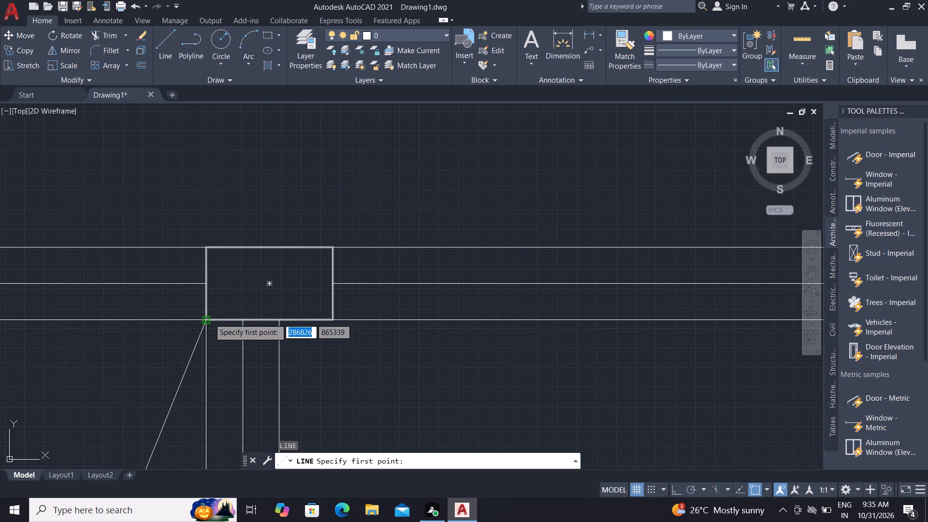
scroll(228, 312, "down", 2)
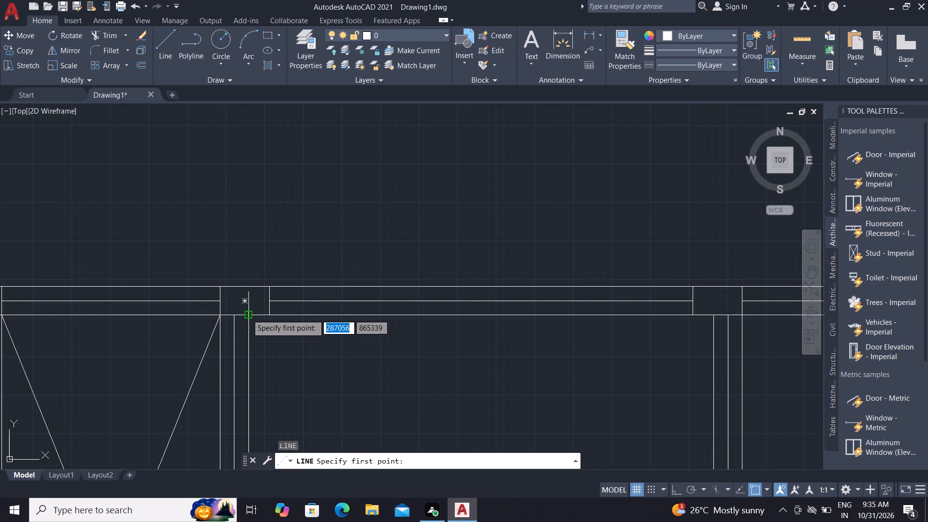
left_click(247, 314)
scroll(239, 298, "down", 3)
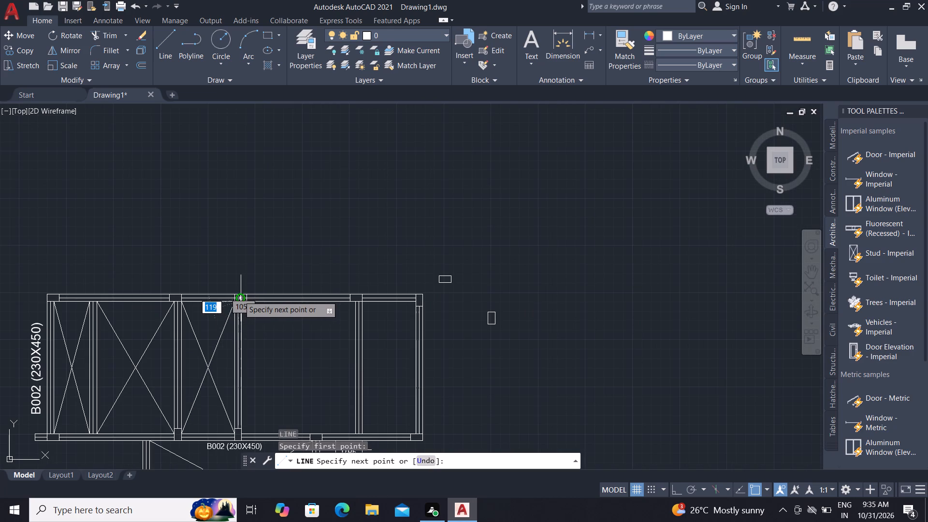
scroll(349, 428, "up", 3)
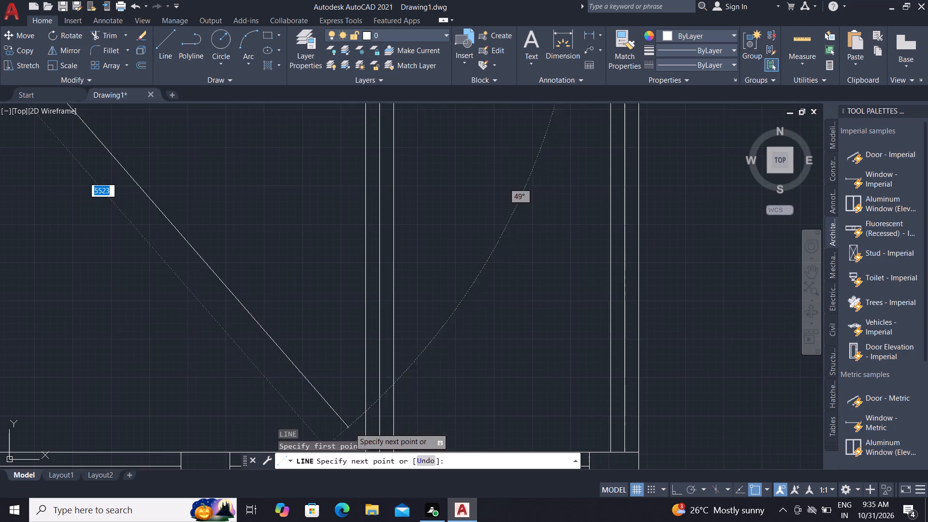
scroll(364, 409, "down", 2)
scroll(351, 371, "down", 1)
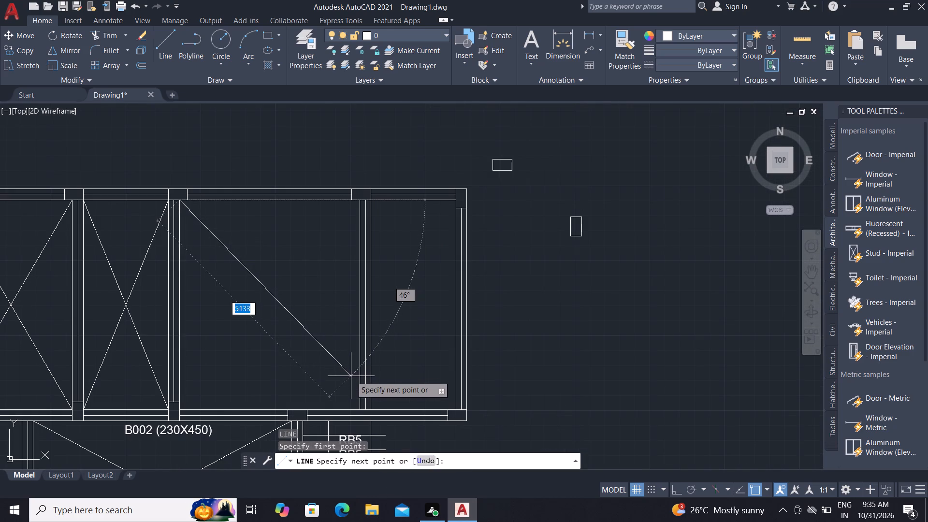
scroll(351, 376, "down", 1)
scroll(360, 395, "up", 3)
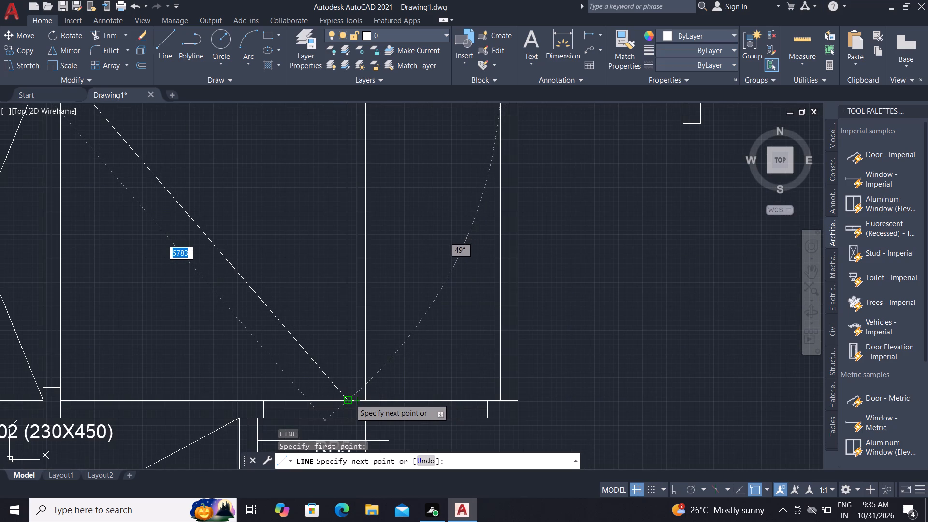
left_click(349, 398)
key("Escape")
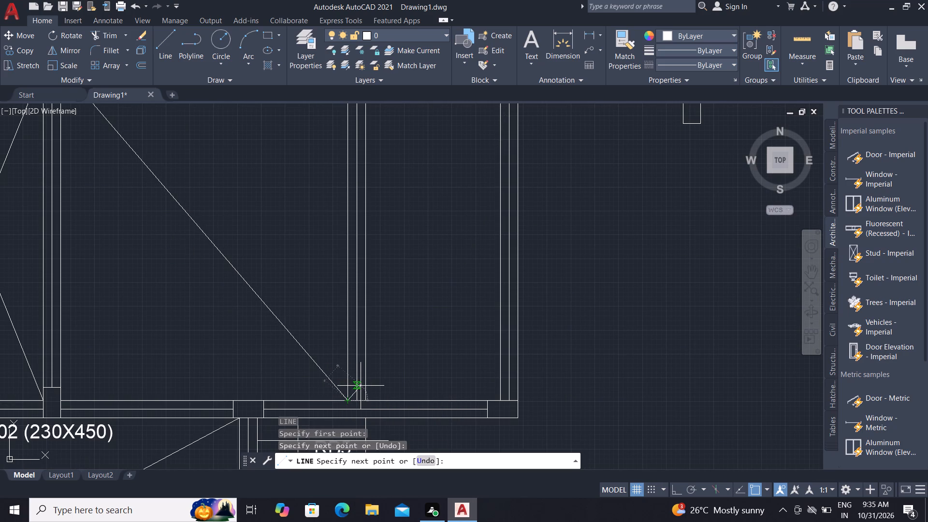
key("o")
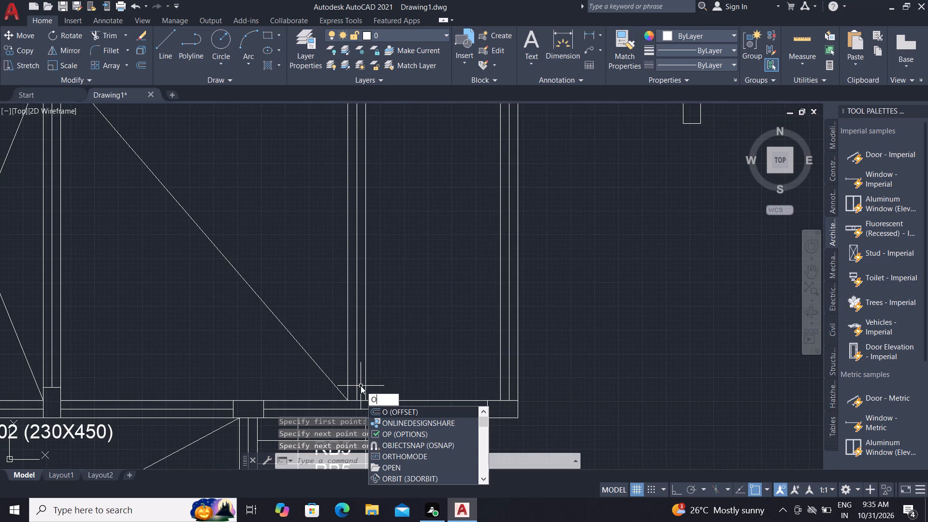
key("Escape")
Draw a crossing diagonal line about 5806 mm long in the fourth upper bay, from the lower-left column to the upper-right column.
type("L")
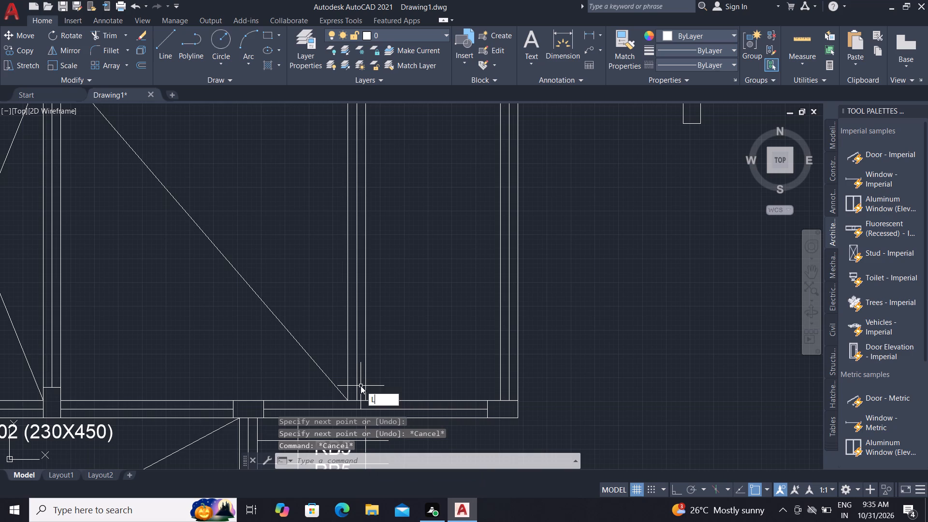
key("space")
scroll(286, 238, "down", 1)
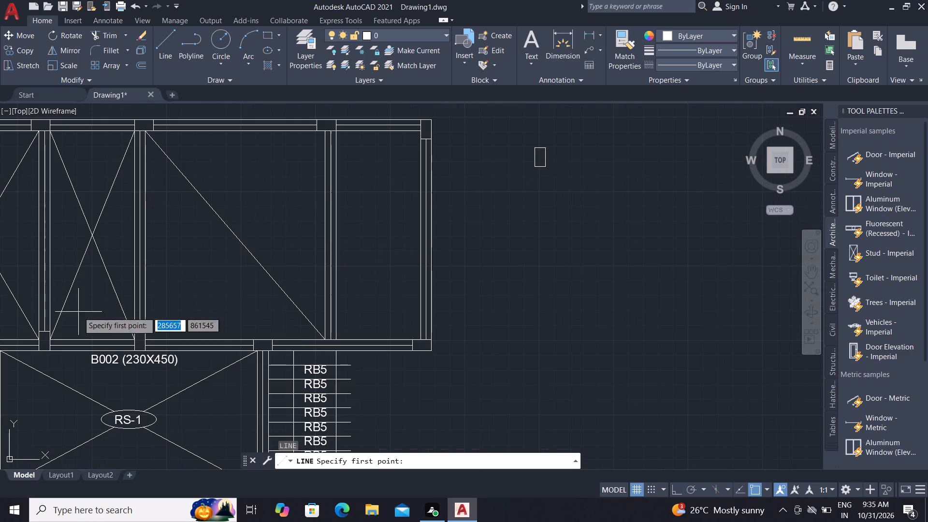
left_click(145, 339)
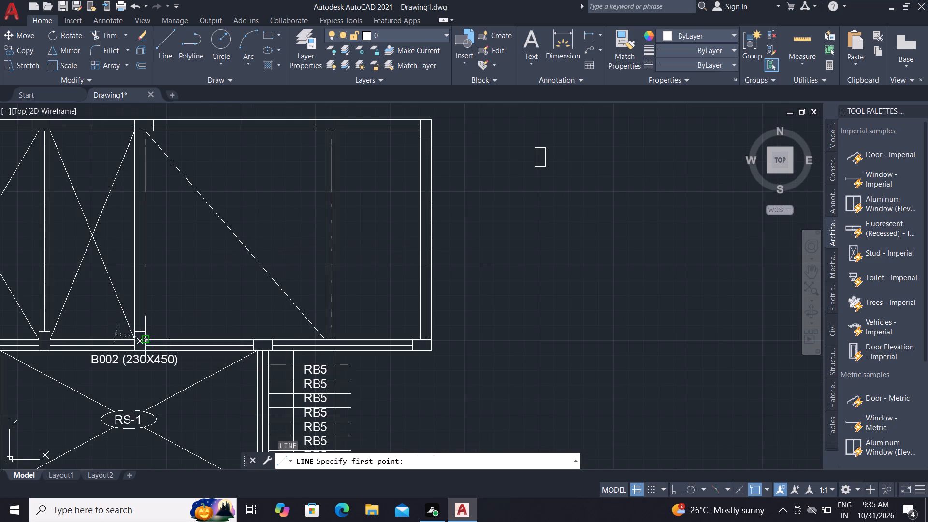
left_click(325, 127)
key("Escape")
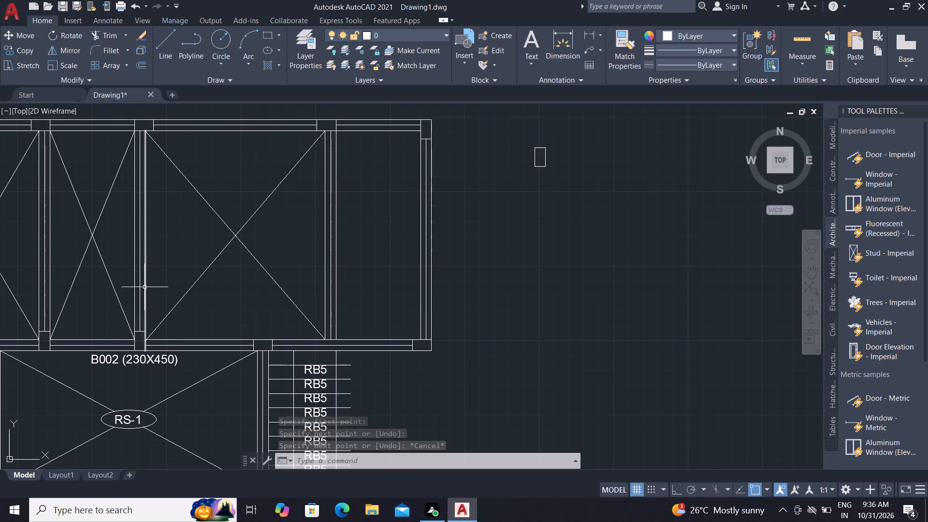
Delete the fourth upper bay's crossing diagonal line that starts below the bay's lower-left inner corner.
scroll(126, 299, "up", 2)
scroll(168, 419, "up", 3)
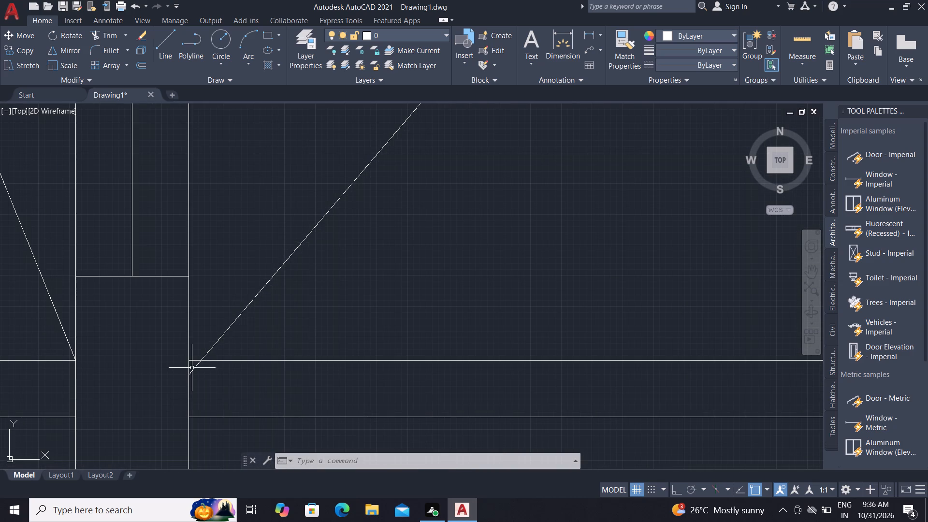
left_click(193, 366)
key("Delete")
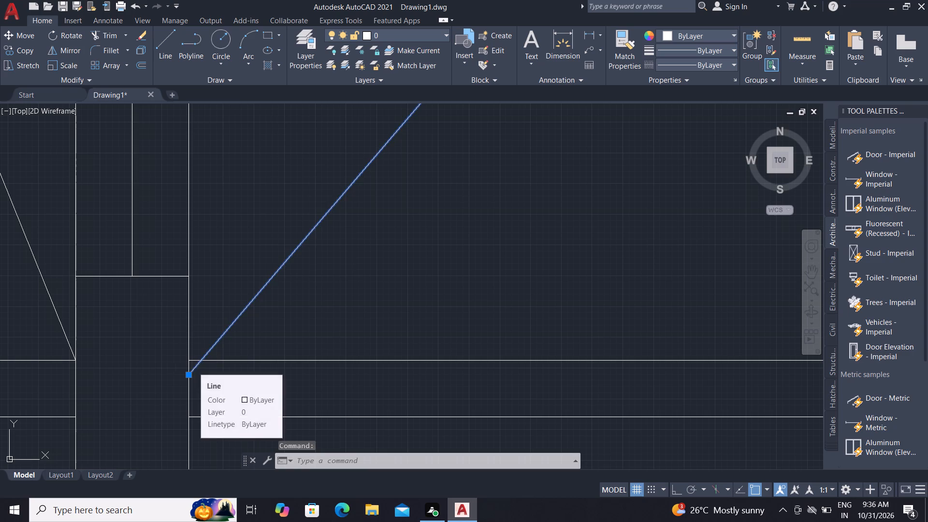
Draw the crossing diagonal line in the fourth upper bay, from its exact lower-left inner corner to its upper-right inner corner.
type("L")
key("space")
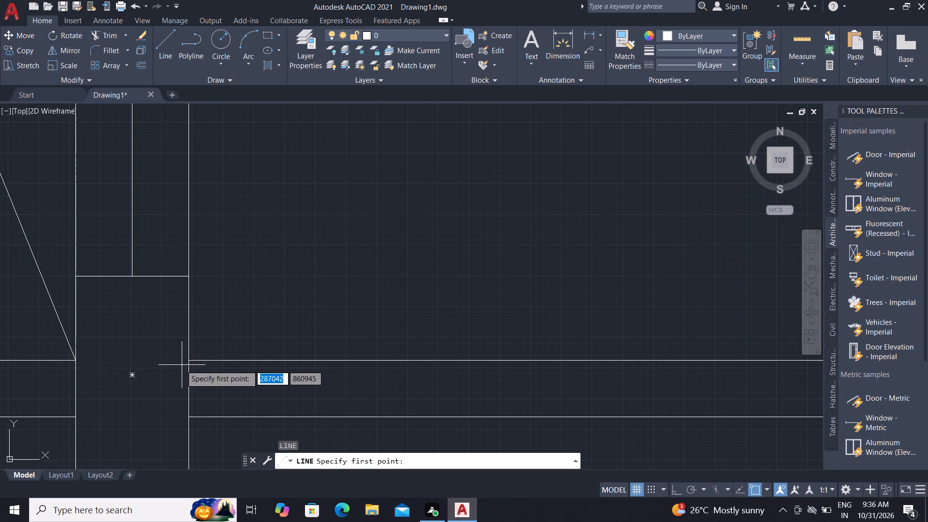
left_click(188, 359)
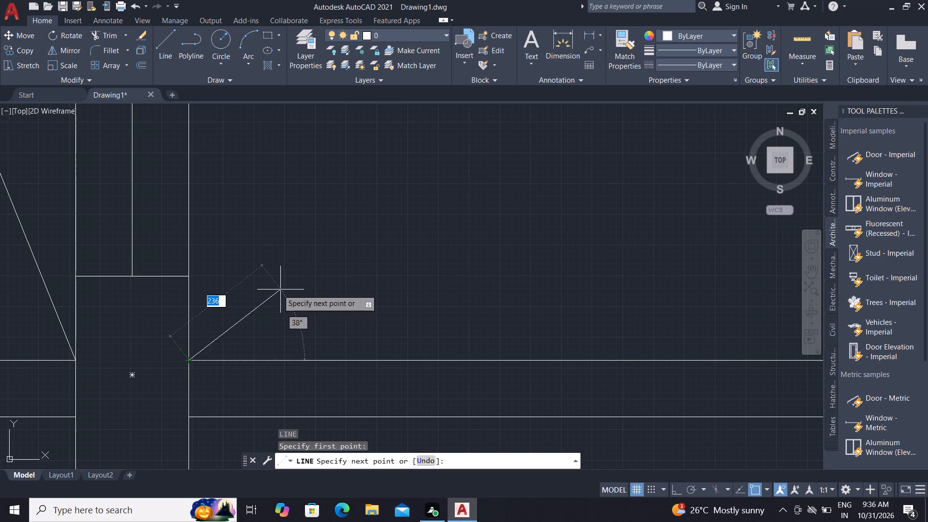
scroll(186, 372, "down", 5)
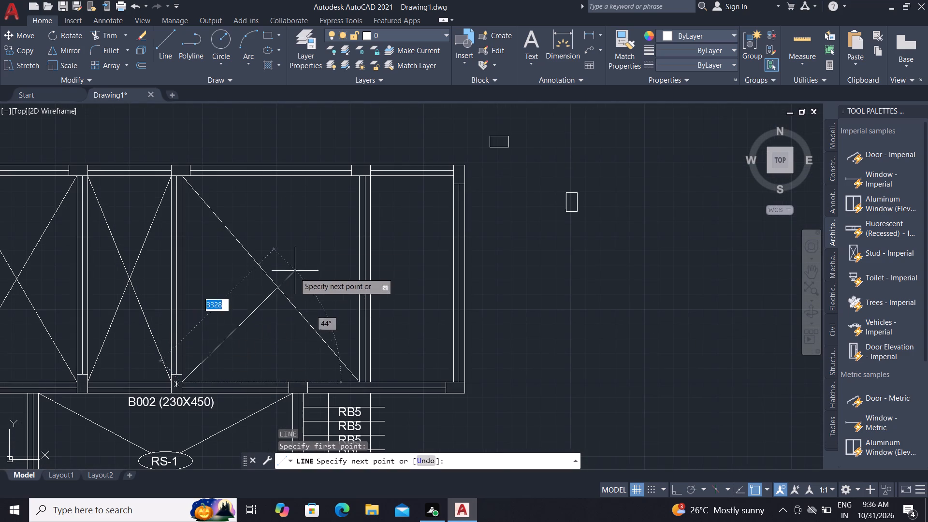
left_click(361, 175)
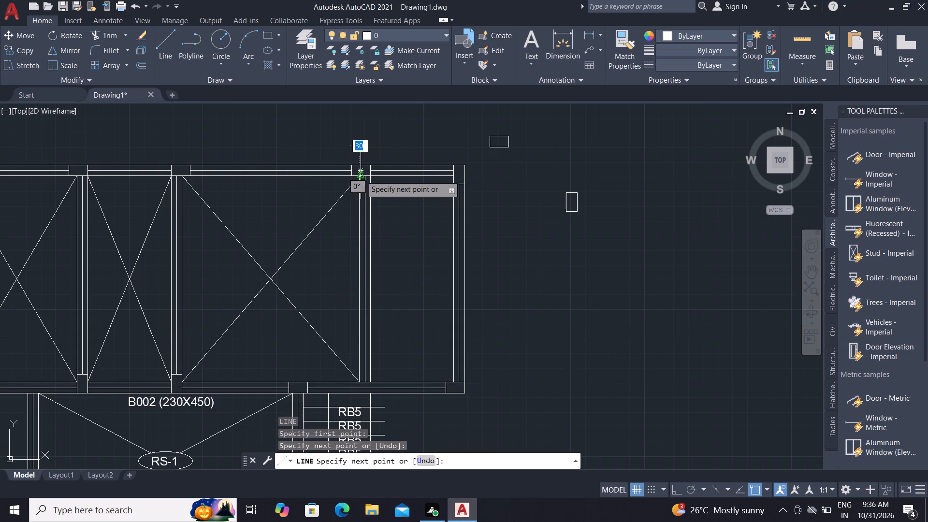
key("Escape")
Draw a diagonal line about 4784 mm long across the rightmost upper bay, from its upper-left inner corner to its lower-right inner corner.
type("L")
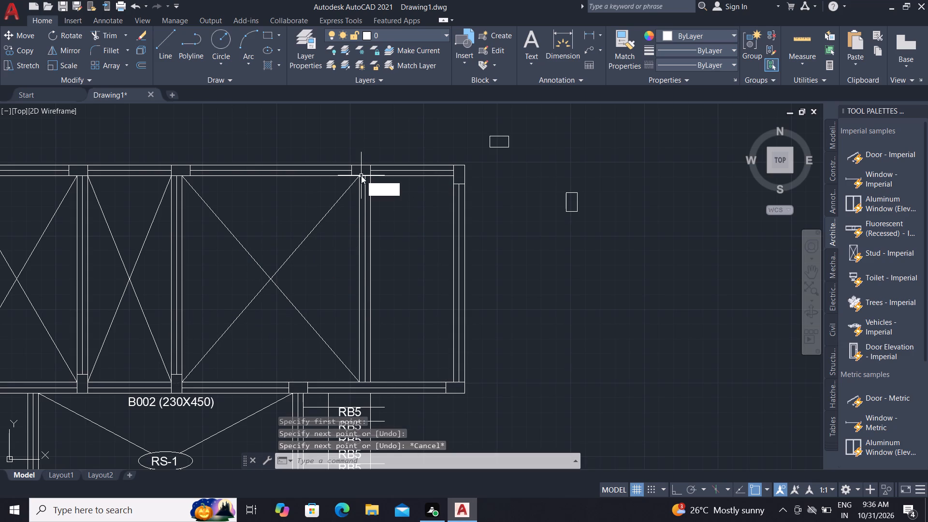
key("space")
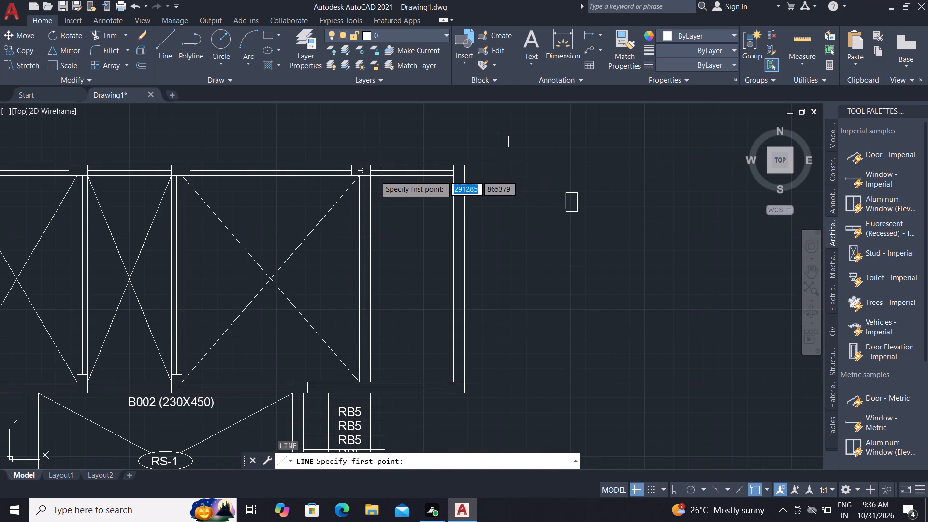
left_click(372, 176)
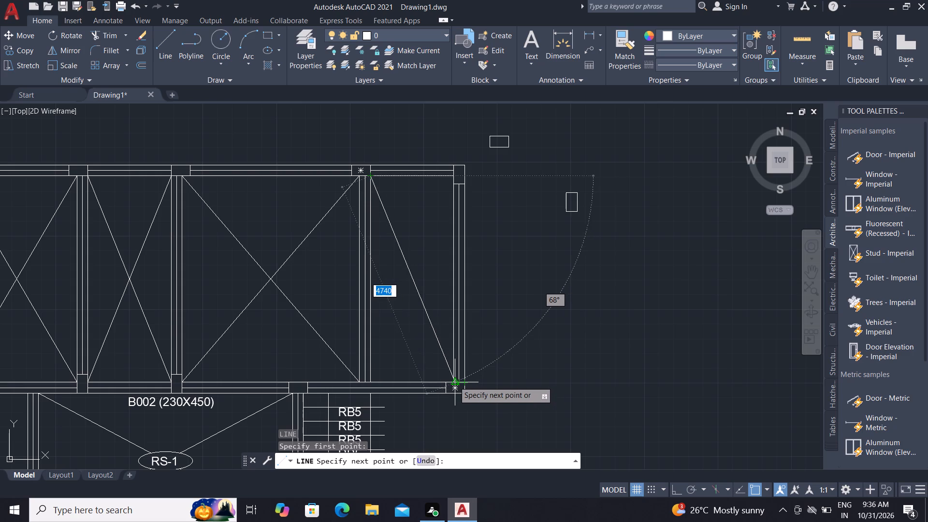
scroll(439, 374, "up", 2)
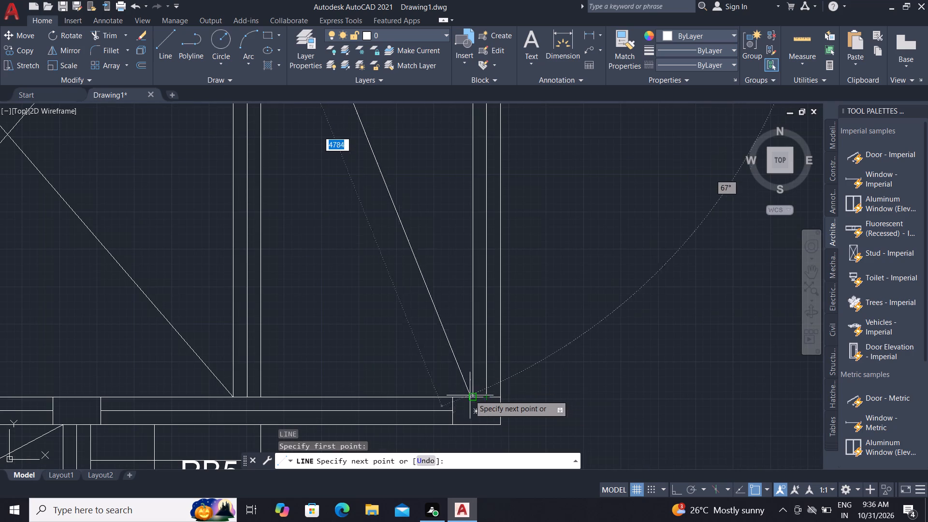
left_click(472, 399)
key("Escape")
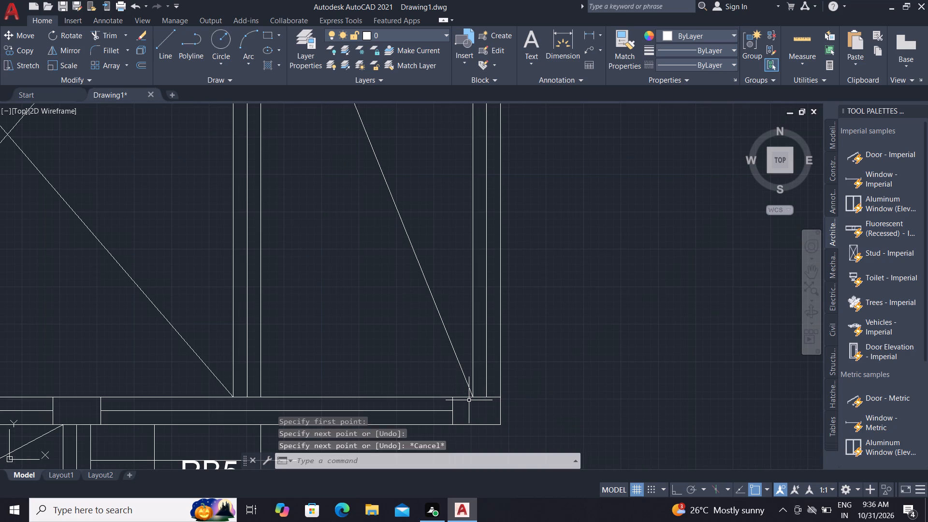
Draw the crossing diagonal line in the rightmost upper bay, from its lower-left inner corner to its upper-right inner corner.
type("L")
key("space")
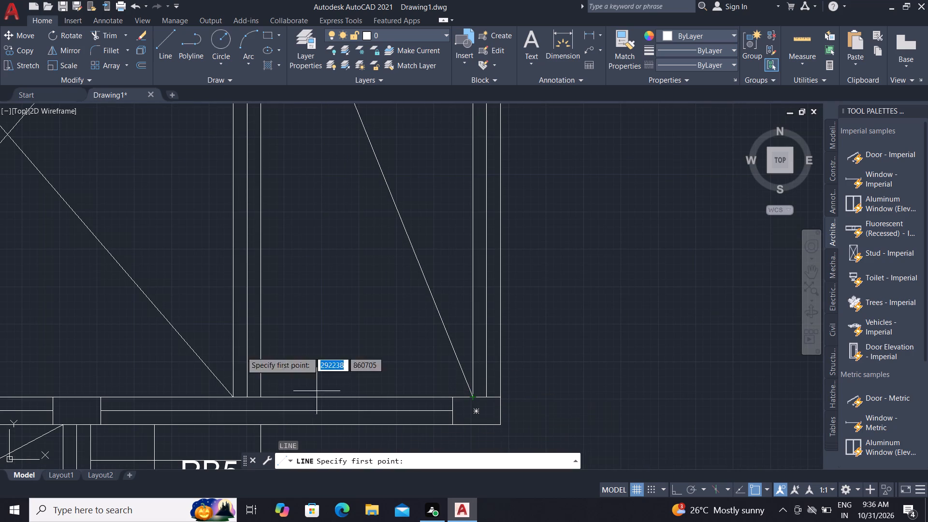
left_click(261, 395)
scroll(290, 335, "down", 2)
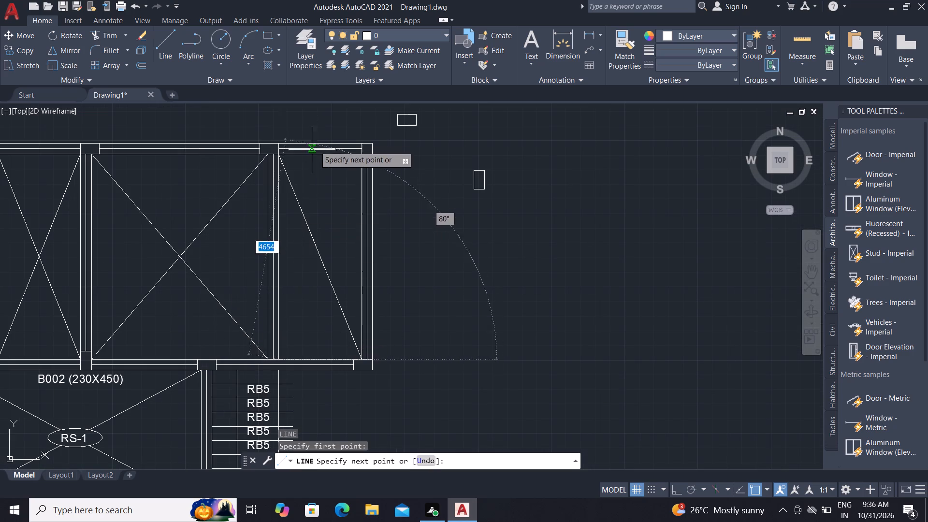
scroll(282, 363, "up", 8)
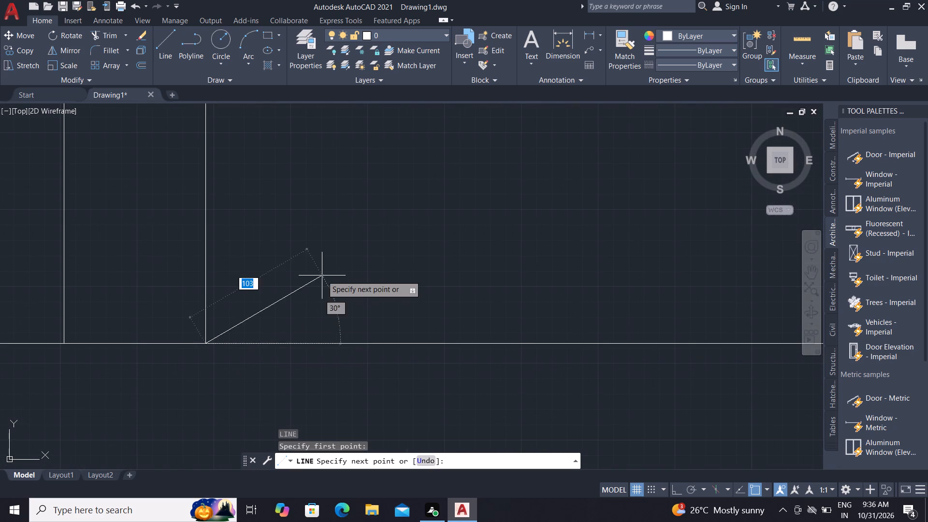
scroll(323, 274, "down", 9)
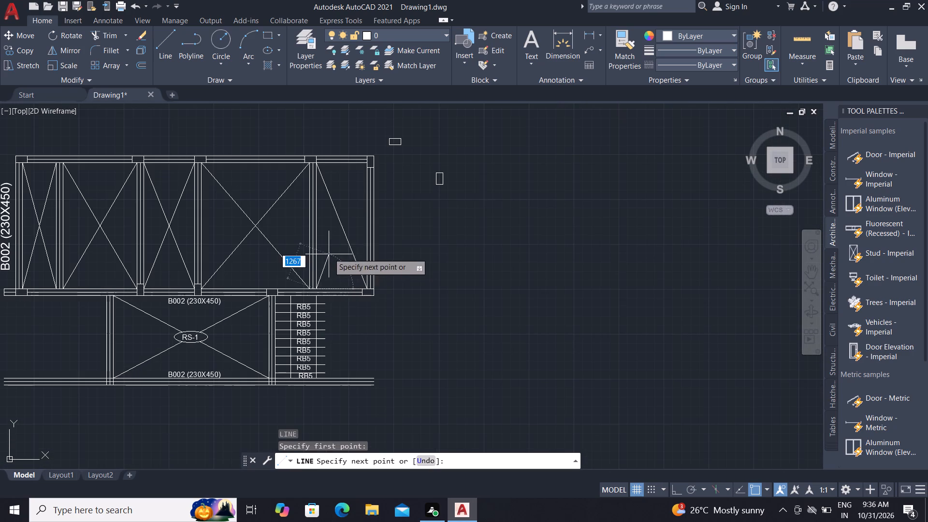
scroll(360, 151, "up", 3)
scroll(386, 192, "up", 2)
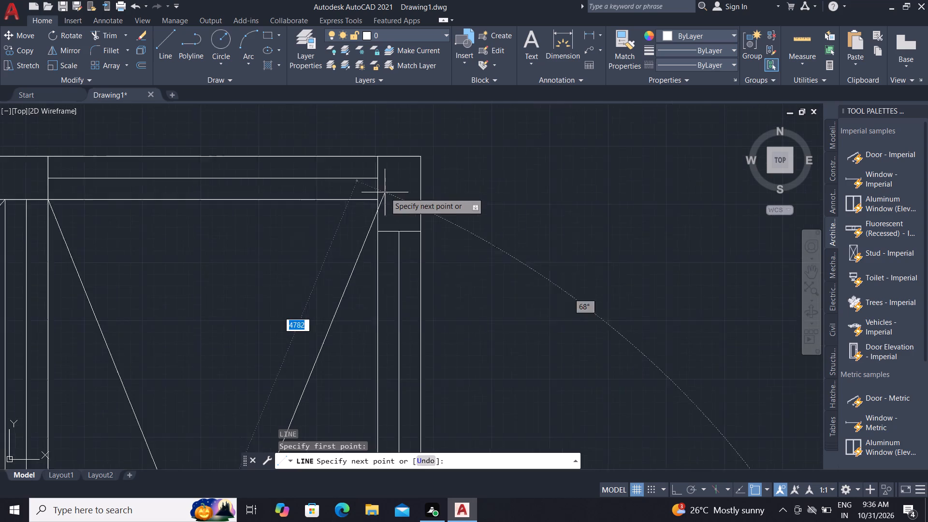
scroll(385, 192, "up", 2)
left_click(347, 223)
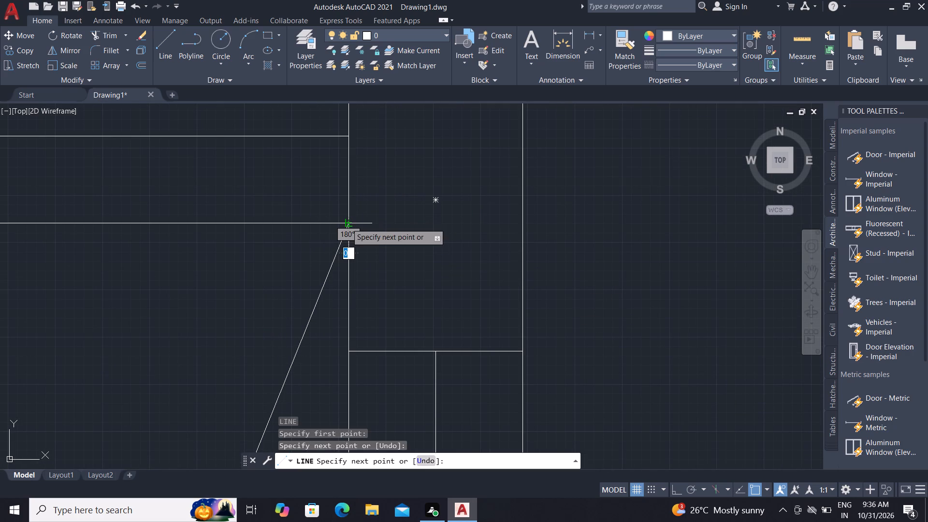
key("Escape")
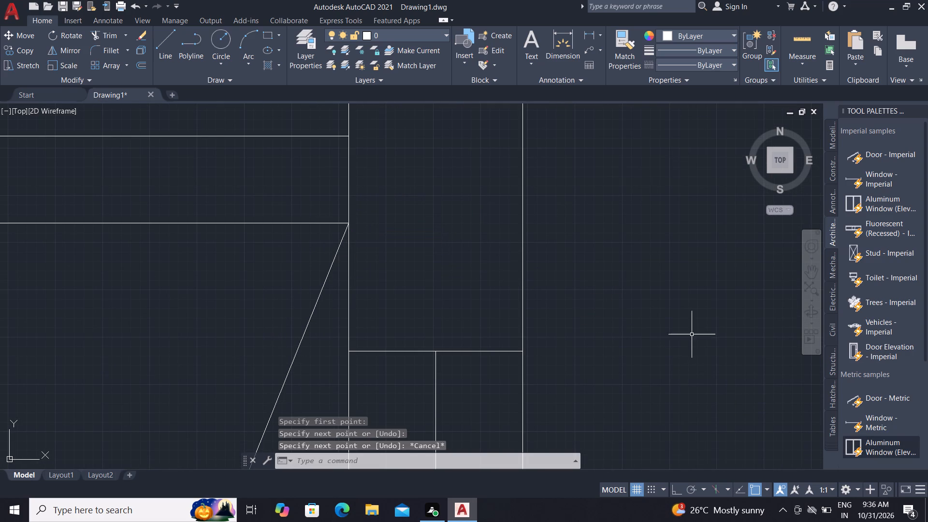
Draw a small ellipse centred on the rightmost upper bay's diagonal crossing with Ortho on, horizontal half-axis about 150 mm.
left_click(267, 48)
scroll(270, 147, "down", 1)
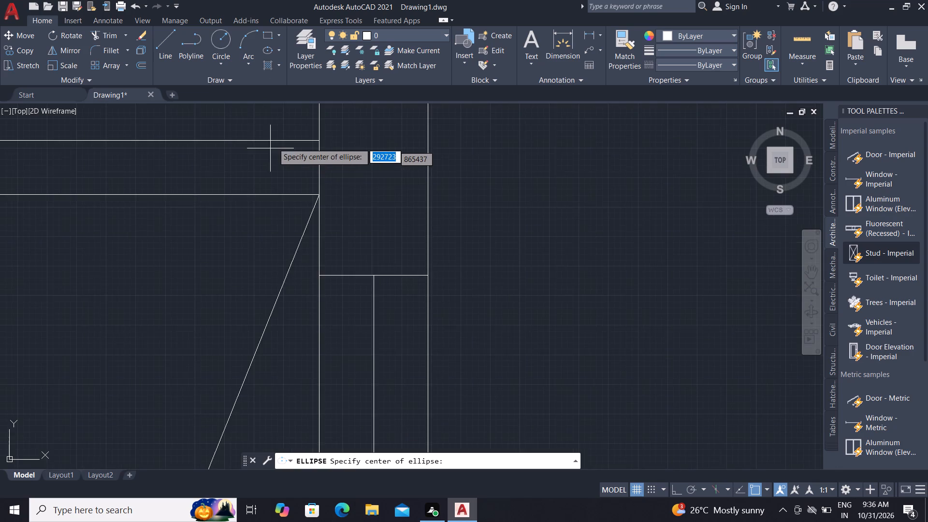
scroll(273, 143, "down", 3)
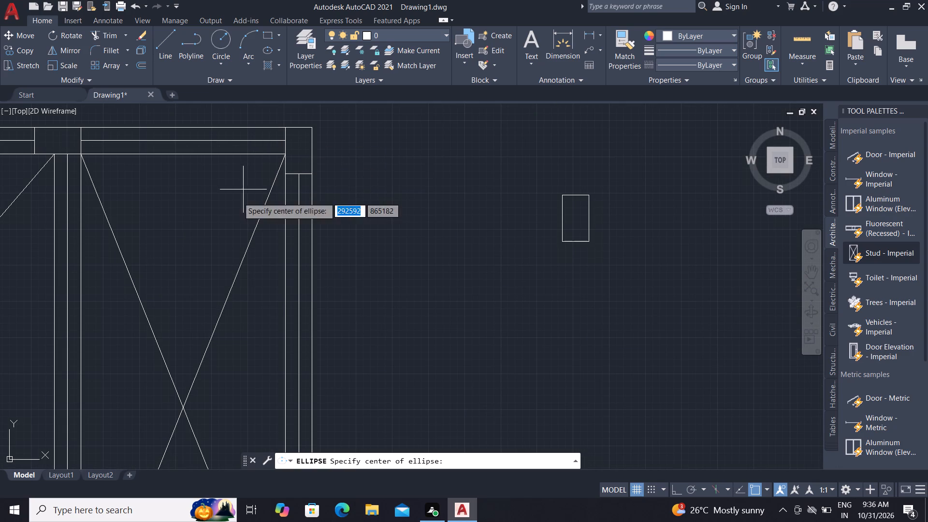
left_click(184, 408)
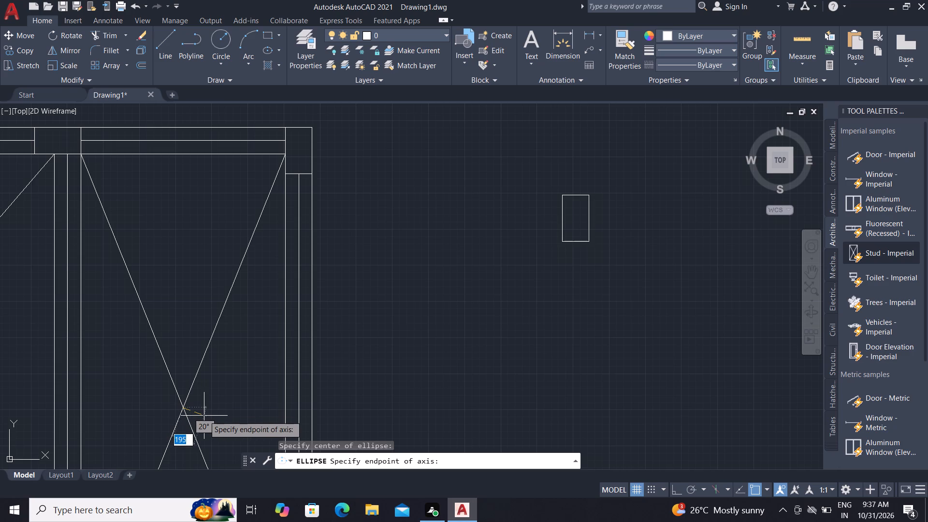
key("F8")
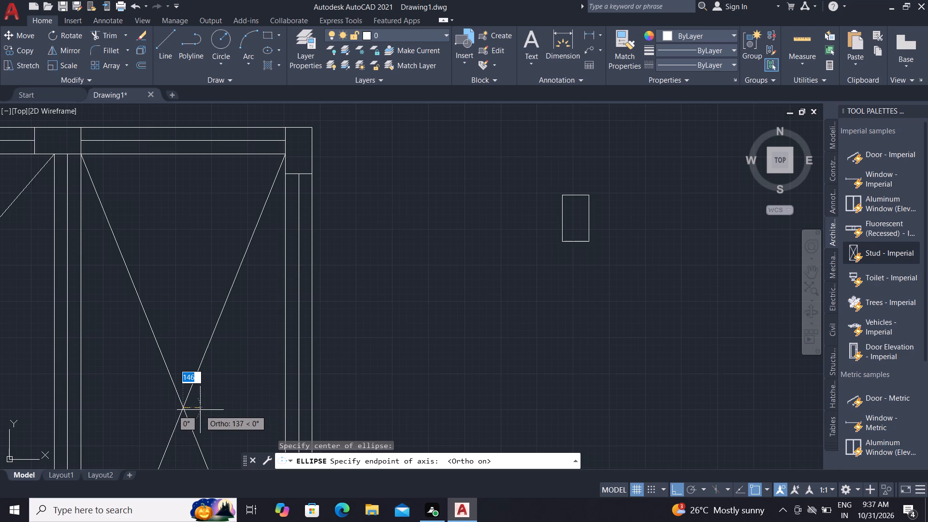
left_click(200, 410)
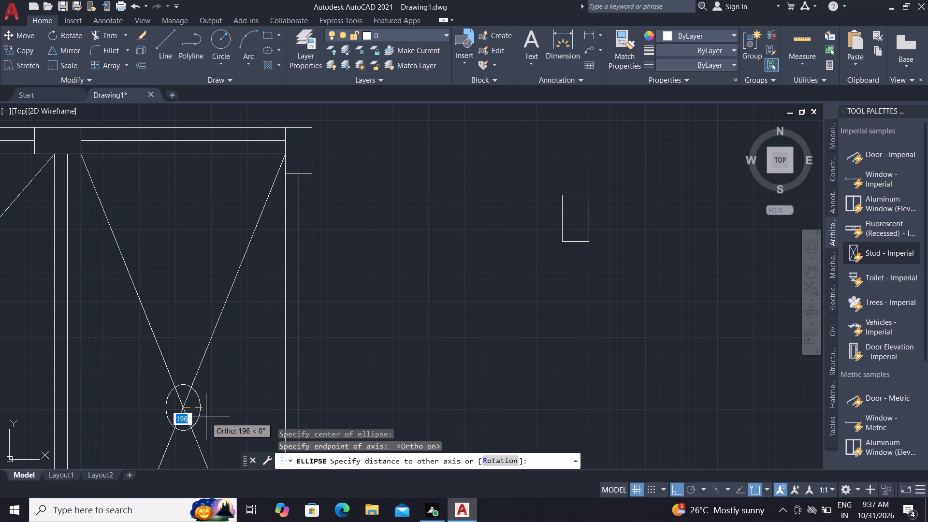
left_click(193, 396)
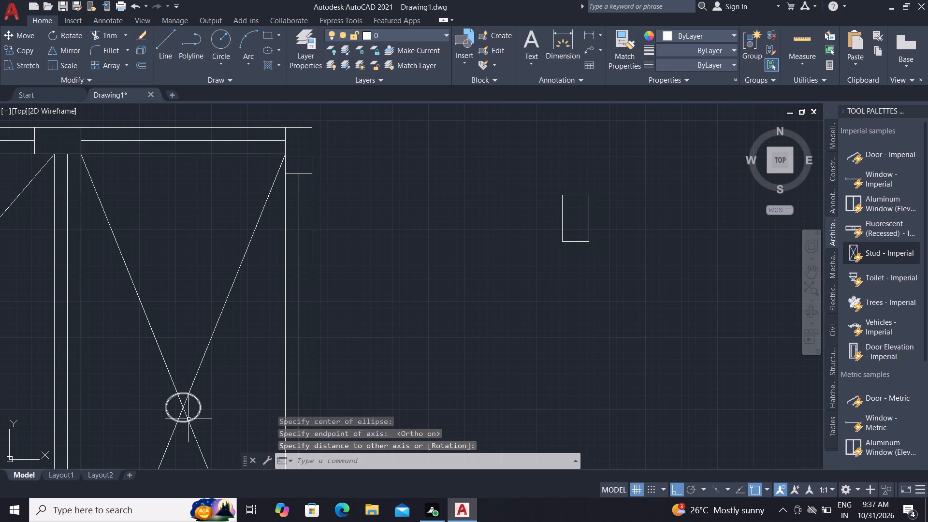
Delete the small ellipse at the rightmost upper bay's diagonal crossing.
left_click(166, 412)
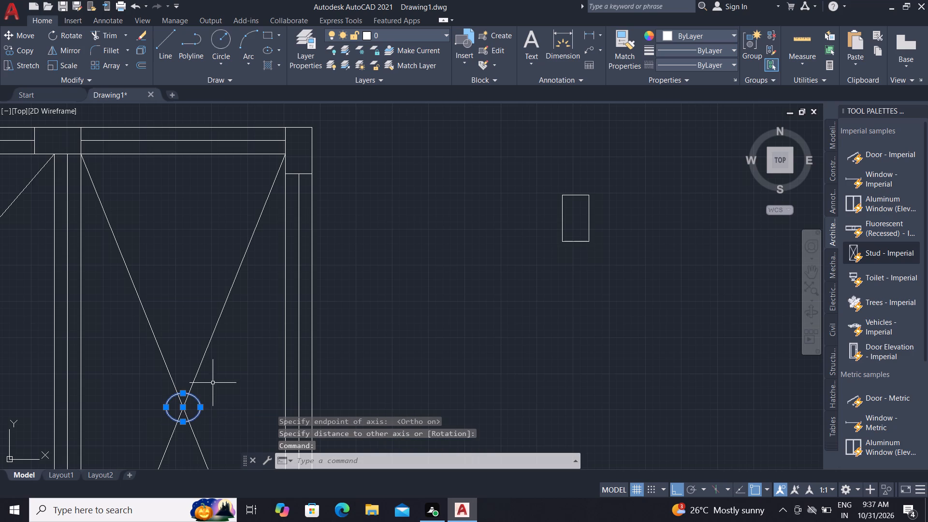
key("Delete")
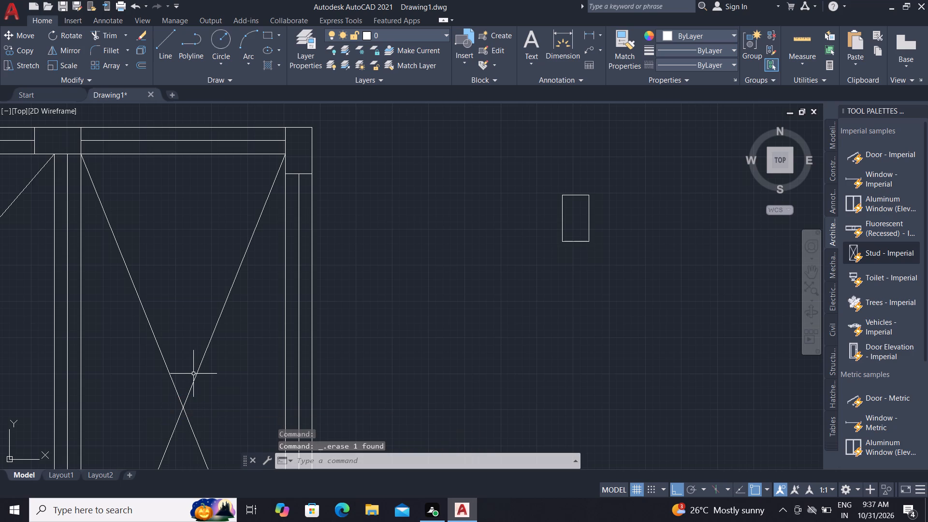
Draw an ellipse centred on the rightmost upper bay's diagonal crossing, with half-axes about 380 mm horizontally and 220 mm vertically.
left_click(267, 48)
scroll(322, 60, "down", 1)
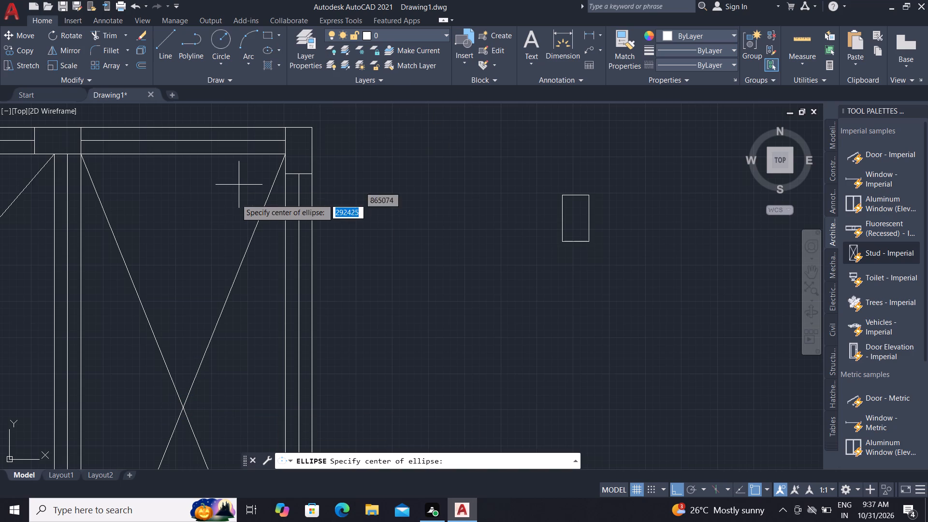
scroll(231, 222, "down", 2)
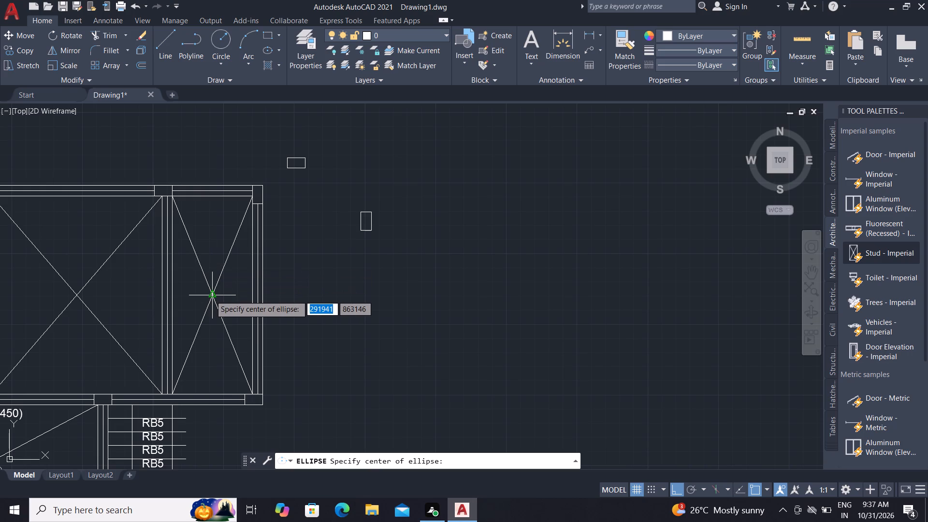
scroll(211, 294, "up", 2)
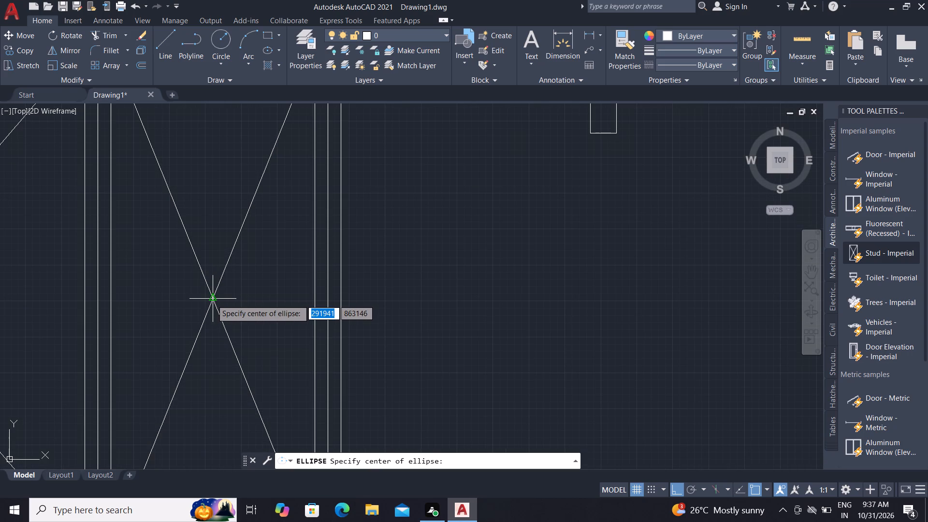
left_click(212, 300)
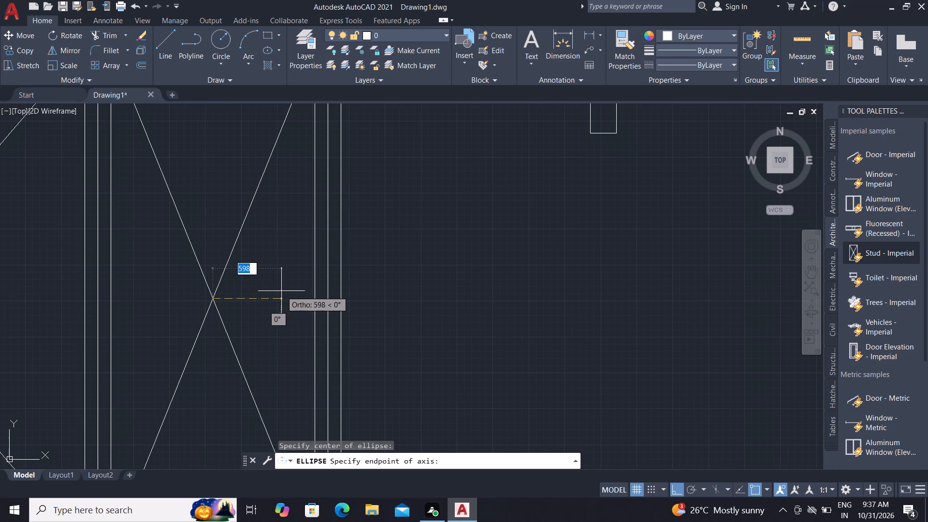
left_click(255, 297)
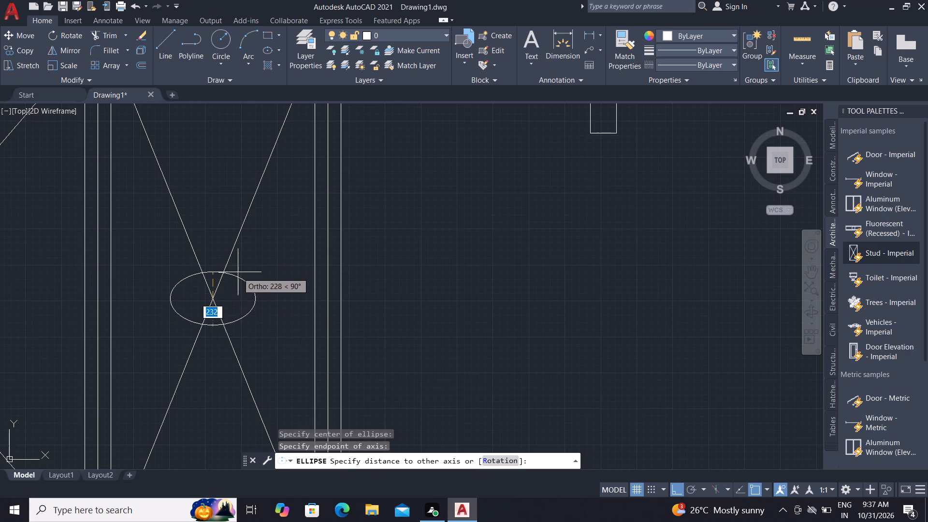
left_click(237, 281)
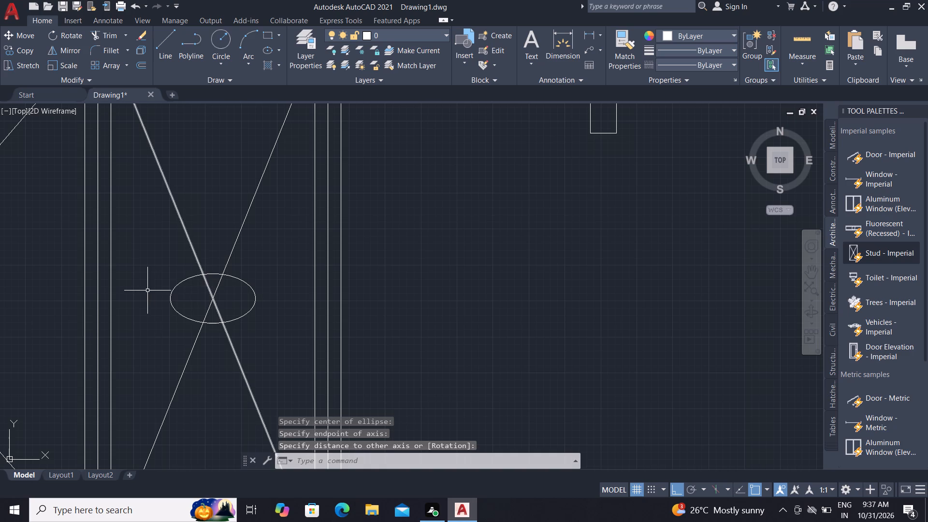
Trim away the parts of both diagonal lines inside the rightmost upper bay's ellipse.
left_click(95, 34)
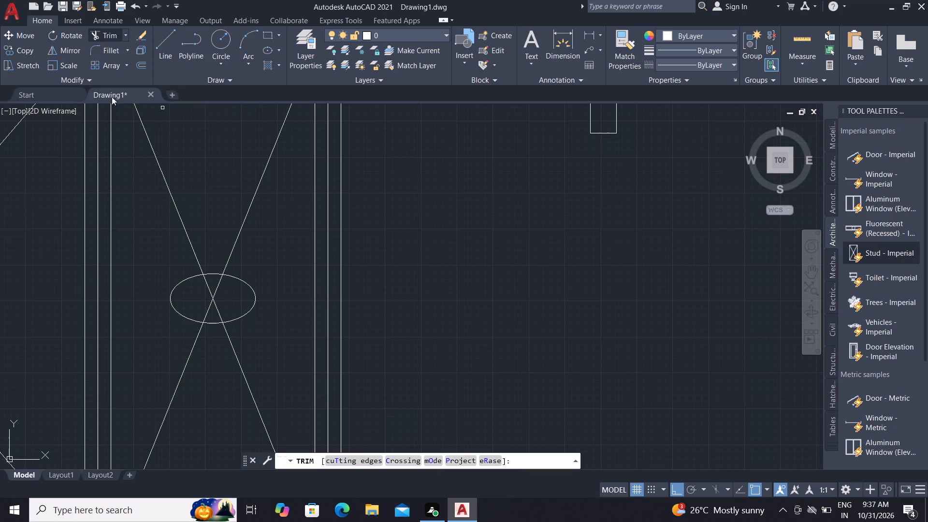
left_click(197, 308)
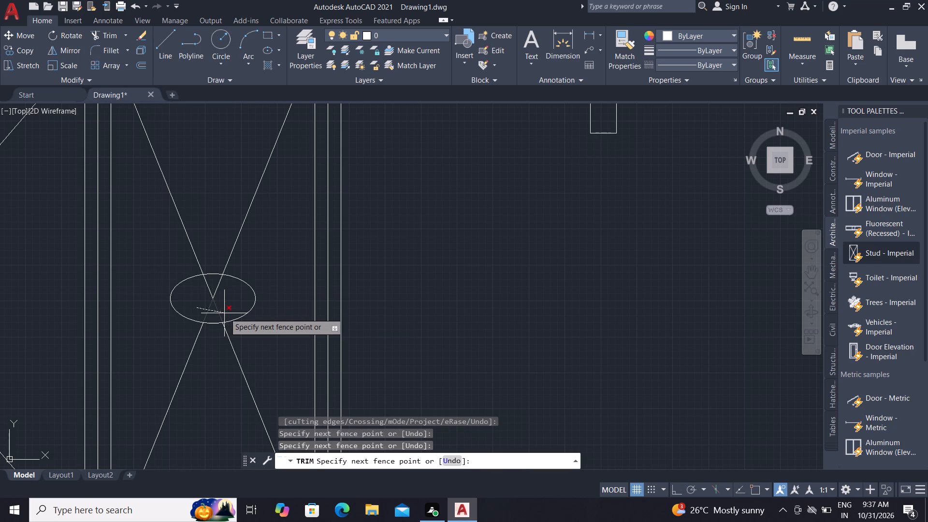
left_click(225, 313)
left_click(191, 288)
left_click(223, 290)
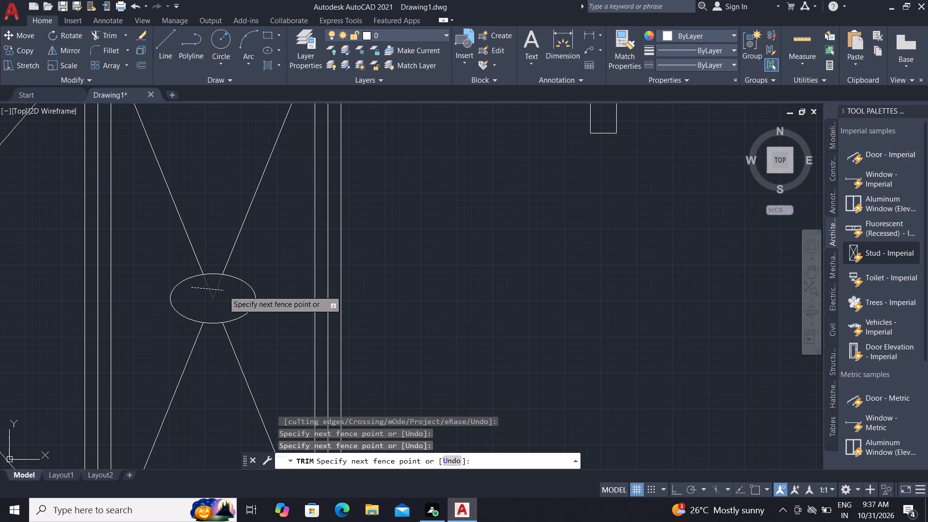
scroll(220, 295, "down", 3)
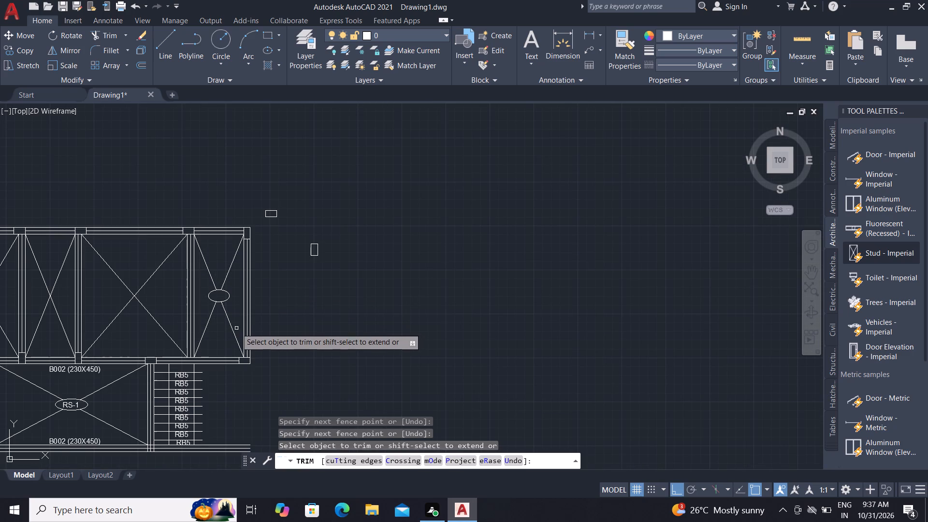
key("Escape")
key("Escape")
key("Escape")
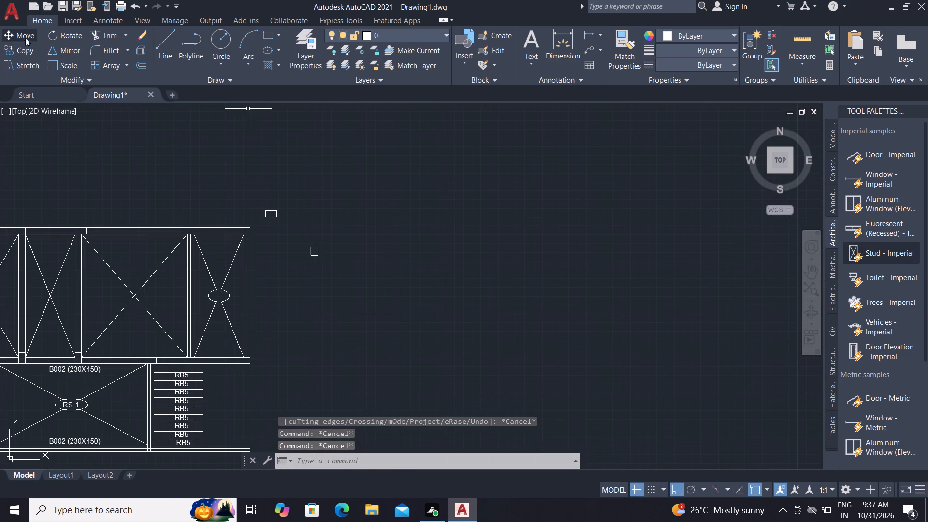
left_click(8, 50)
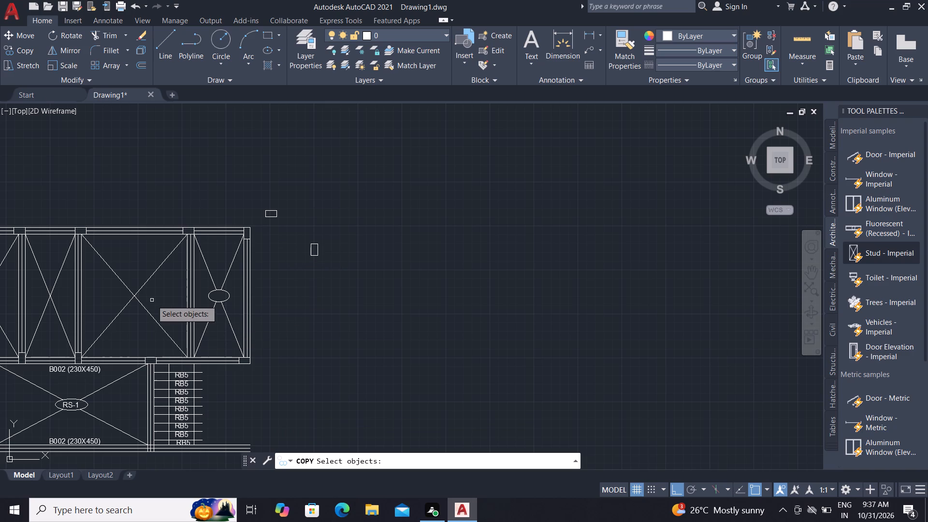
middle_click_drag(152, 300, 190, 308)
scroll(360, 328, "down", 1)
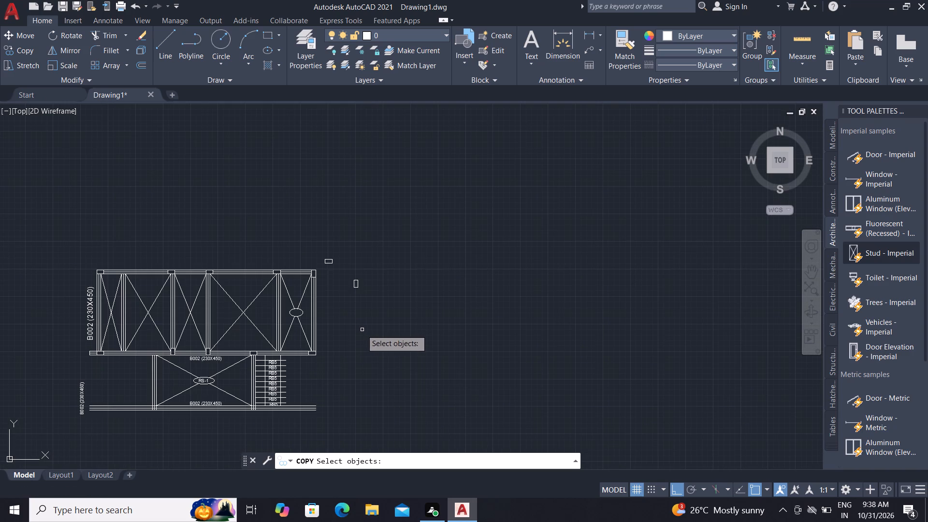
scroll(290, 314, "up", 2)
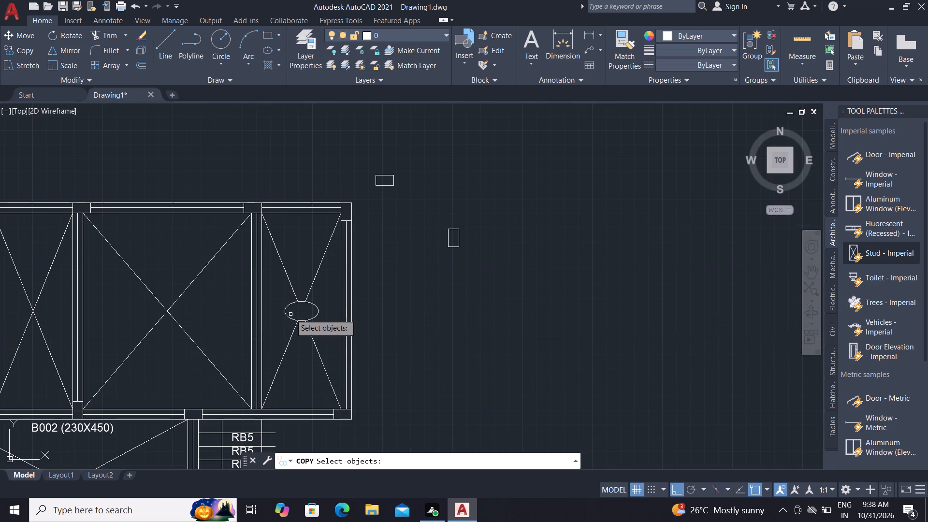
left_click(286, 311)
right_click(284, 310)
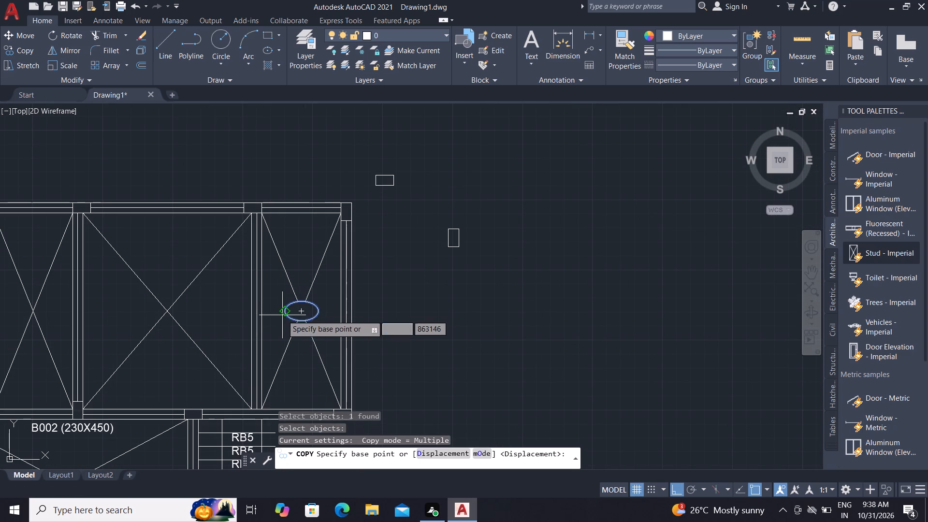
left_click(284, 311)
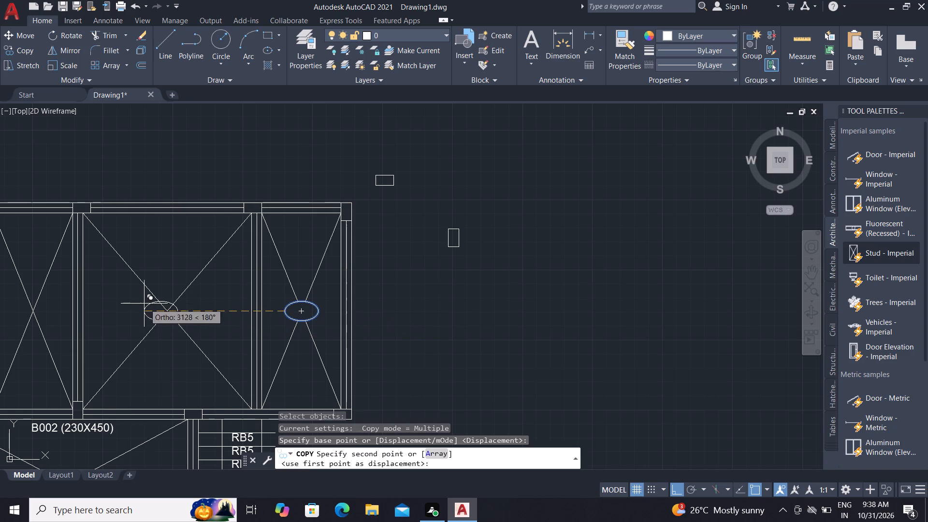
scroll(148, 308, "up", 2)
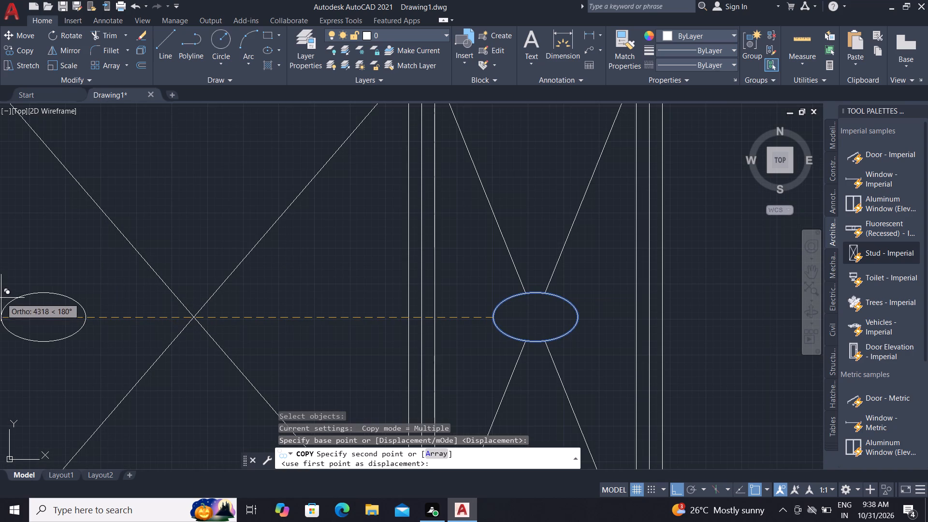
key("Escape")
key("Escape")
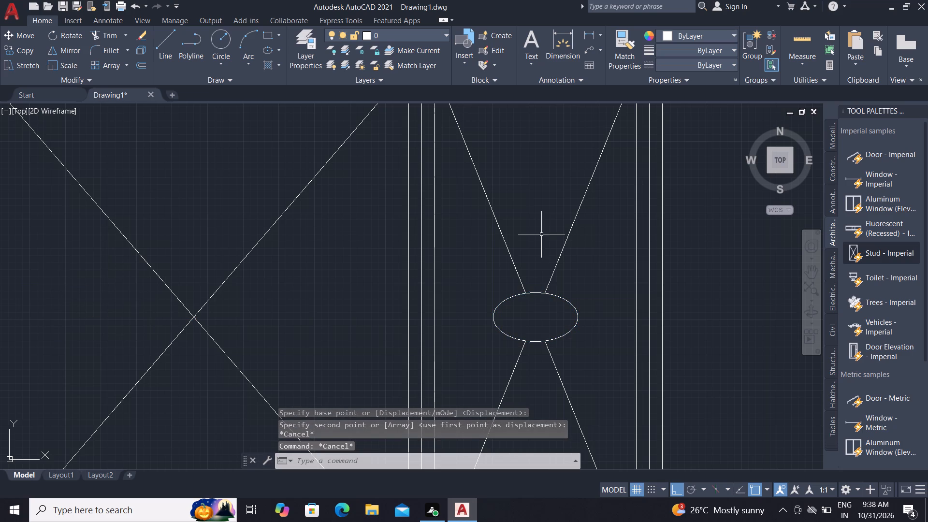
Start the Copy command to duplicate the rightmost upper bay's ellipse.
key("c")
key("o")
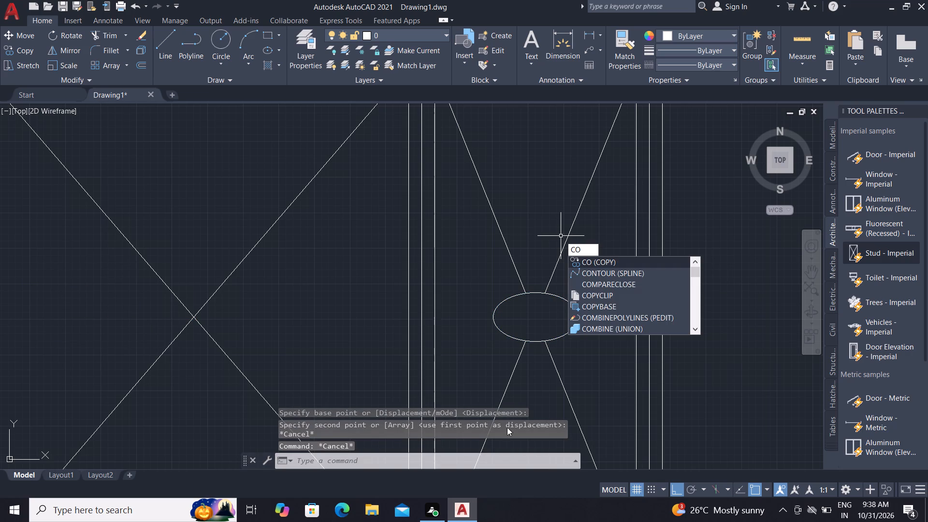
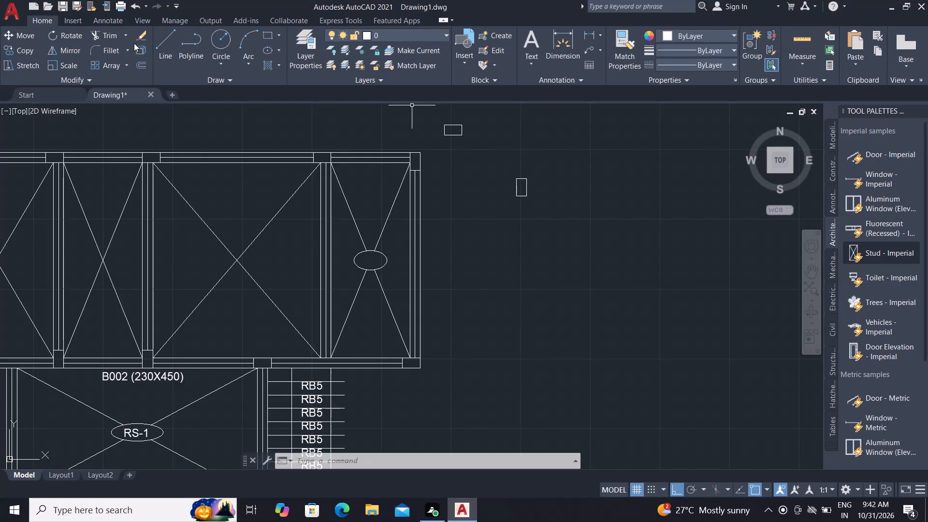
Copy the ellipse in the upper row's rightmost bay, from its centre to the diagonal crossings of the other four bays.
left_click(20, 45)
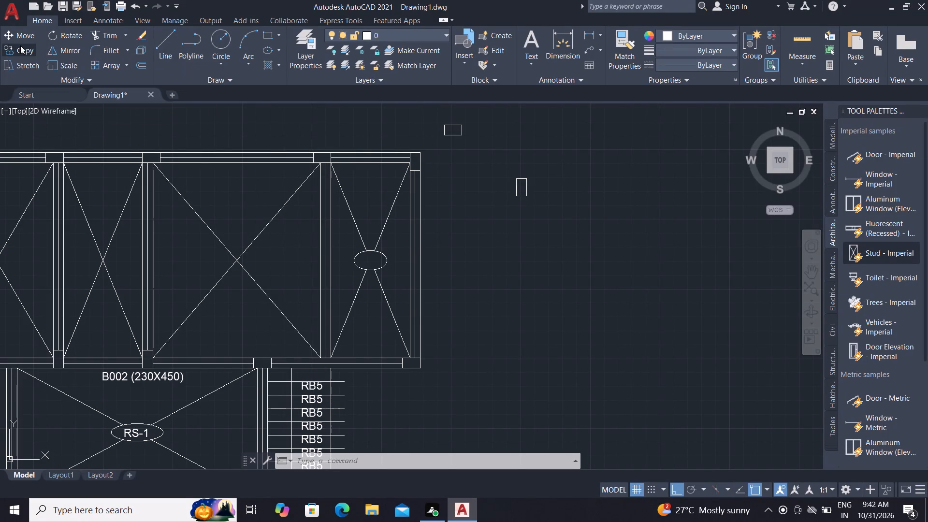
left_click(356, 259)
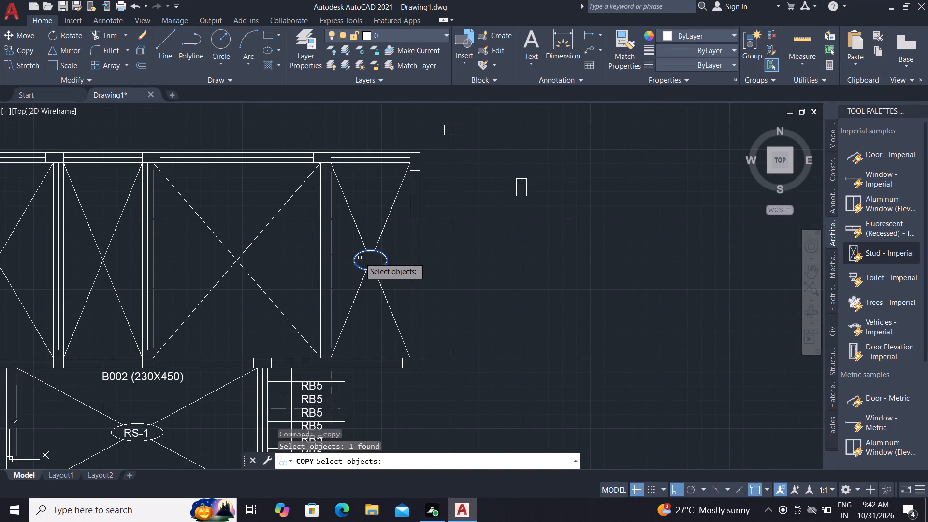
right_click(360, 258)
left_click(372, 261)
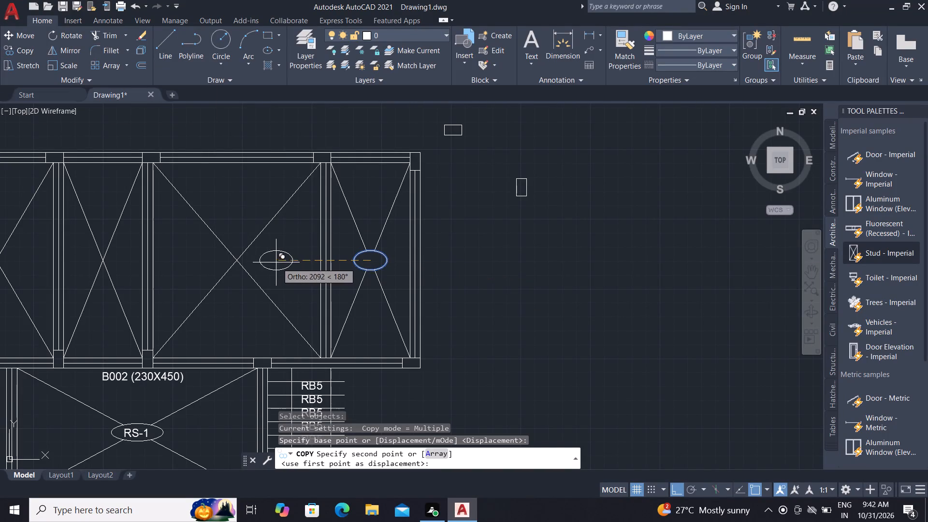
left_click(238, 261)
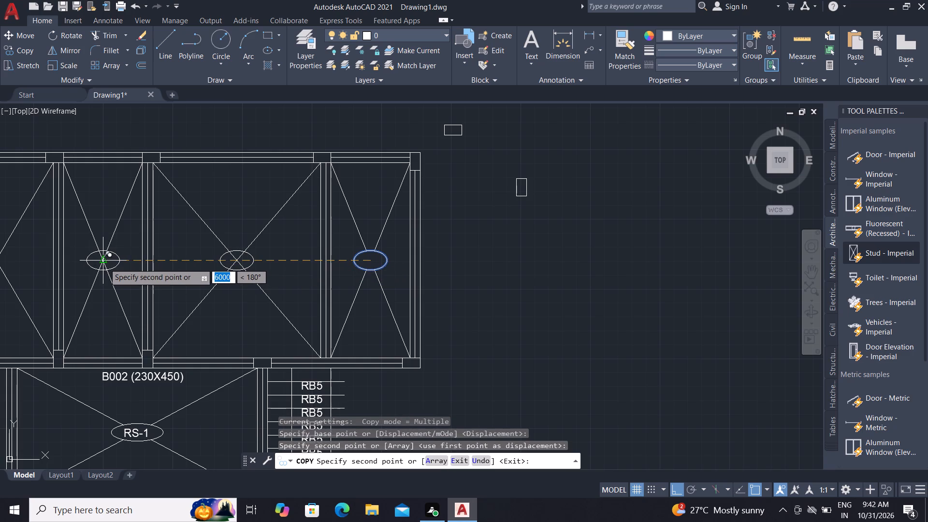
left_click(104, 263)
scroll(137, 263, "down", 1)
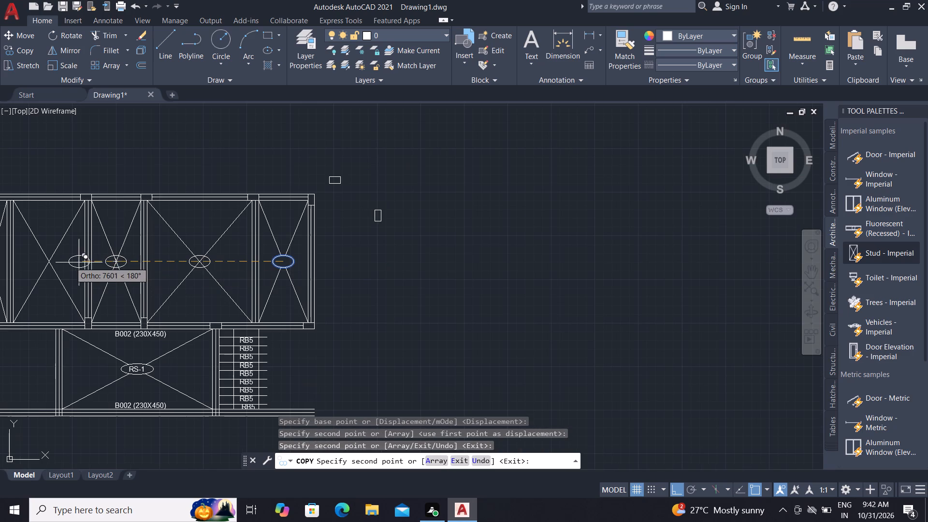
scroll(46, 259, "up", 5)
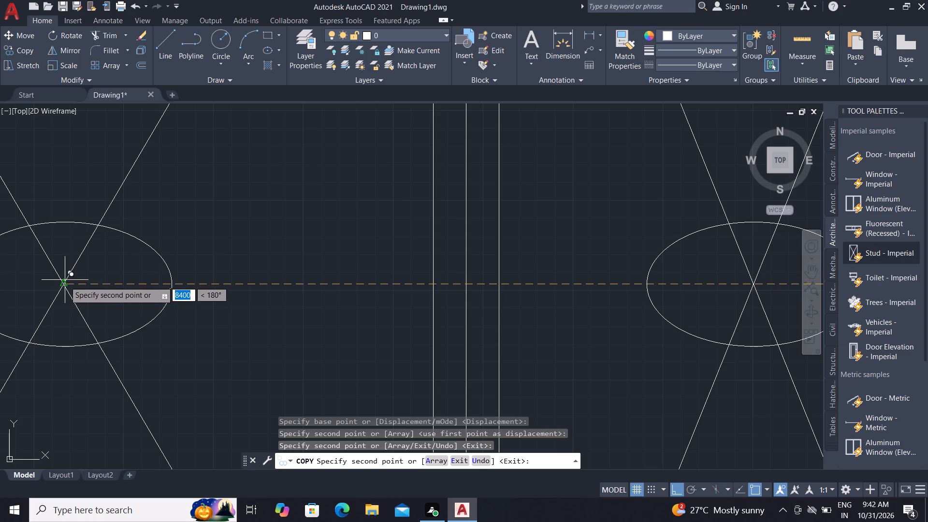
left_click(64, 283)
scroll(284, 293, "down", 4)
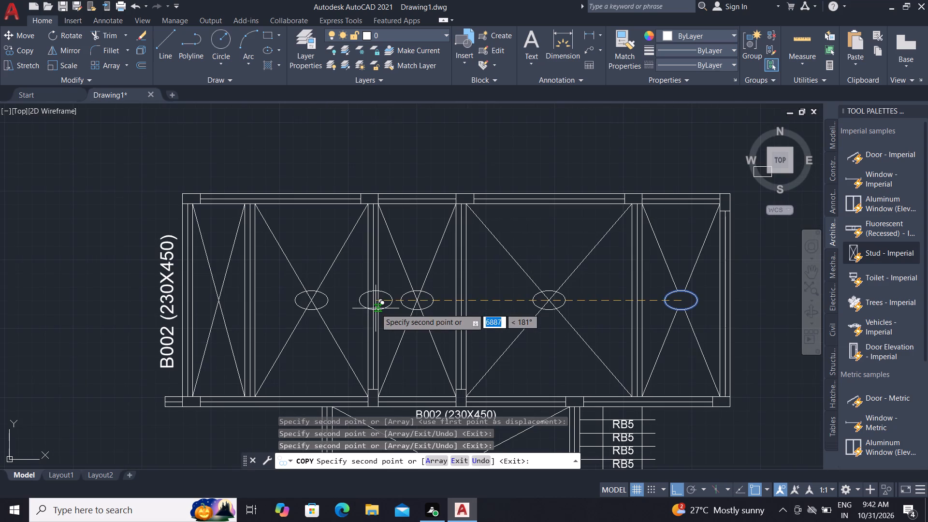
left_click(218, 299)
key("Escape")
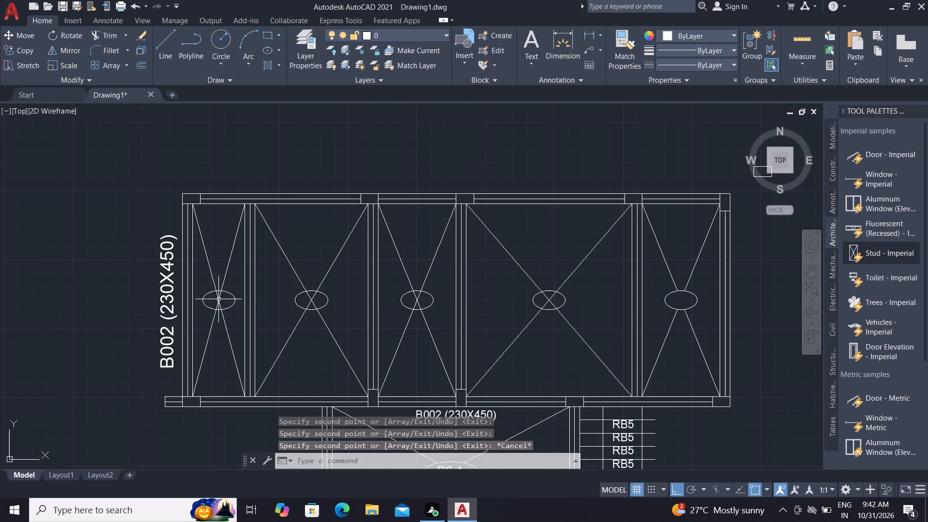
Trim the crossing diagonals inside the ellipse of the upper row's leftmost bay.
type("TR")
key("space")
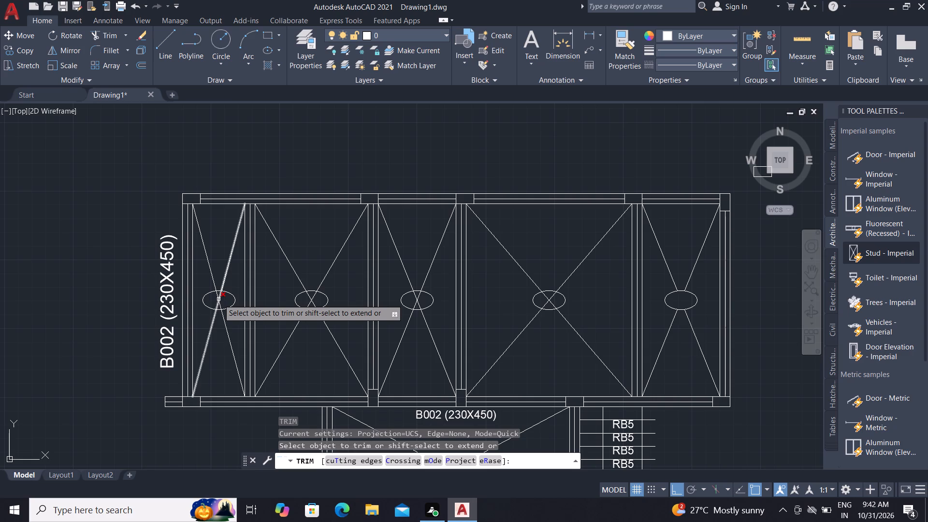
scroll(218, 299, "up", 3)
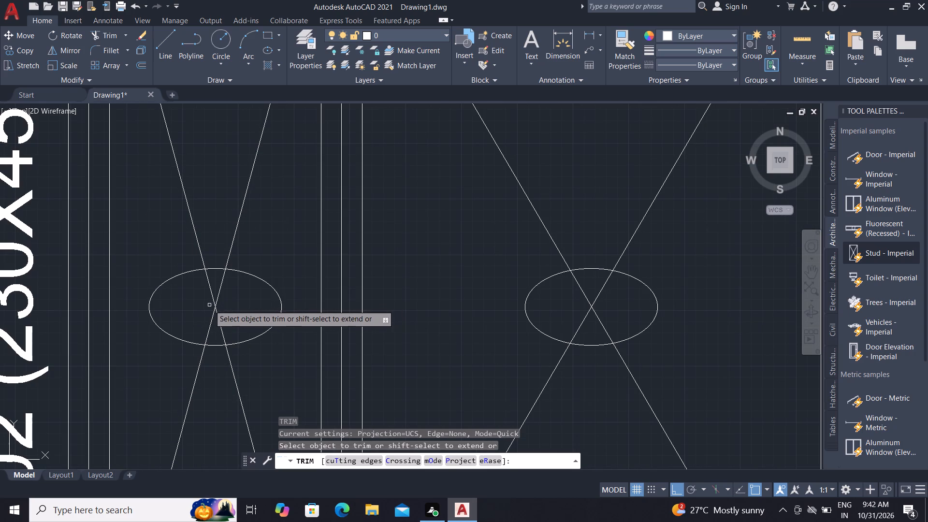
left_click(203, 302)
left_click(230, 306)
left_click(206, 321)
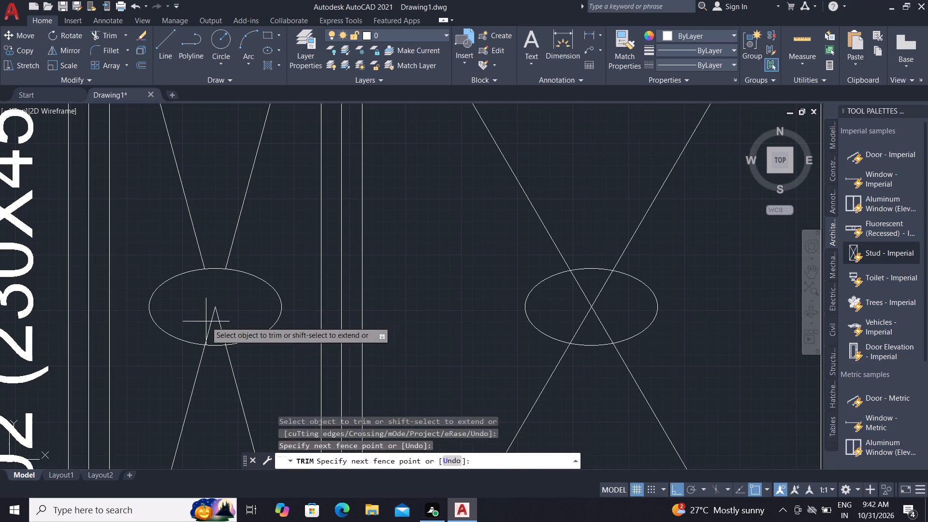
left_click(225, 325)
Trim the crossing diagonals inside the ellipse of the upper row's second bay from the left.
scroll(225, 315, "down", 1)
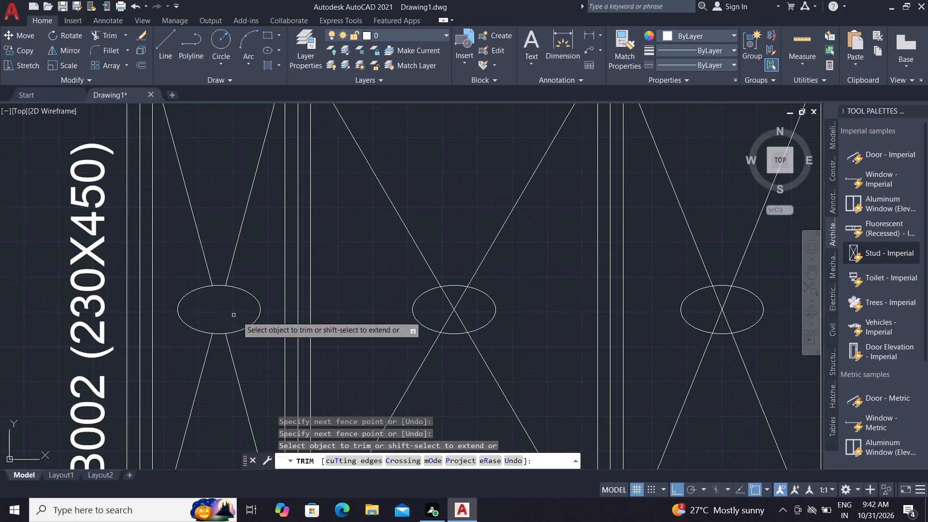
scroll(455, 309, "up", 2)
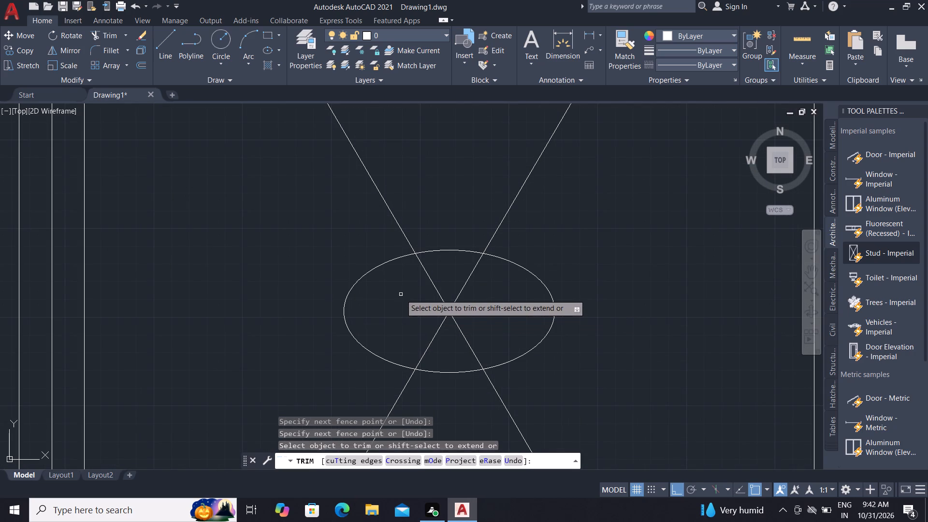
left_click(401, 294)
left_click(509, 298)
left_click(406, 322)
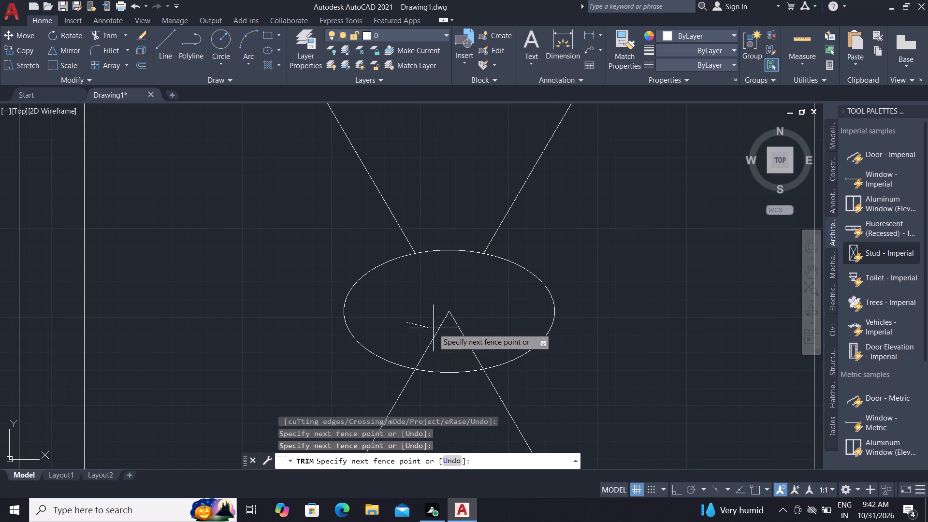
left_click(474, 325)
Trim the crossing diagonals inside the ellipse of the upper row's middle bay.
scroll(466, 323, "down", 4)
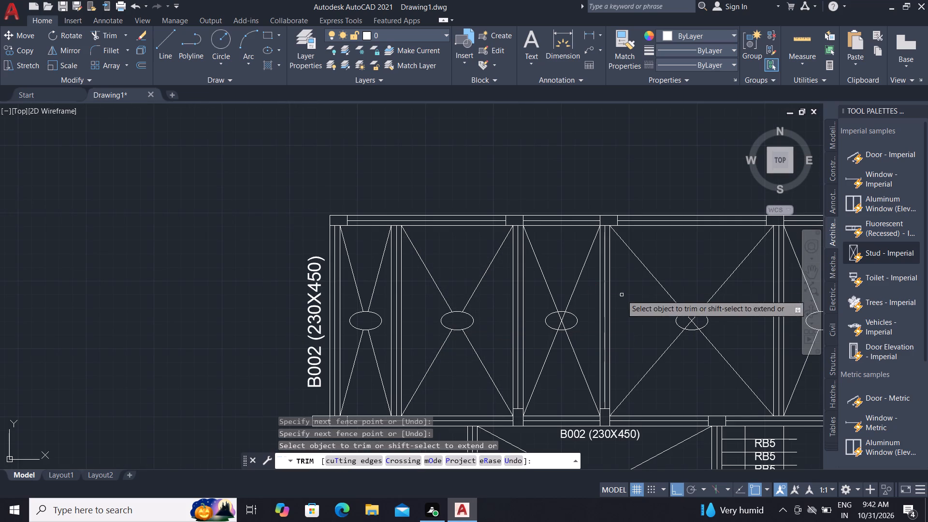
scroll(551, 322, "up", 2)
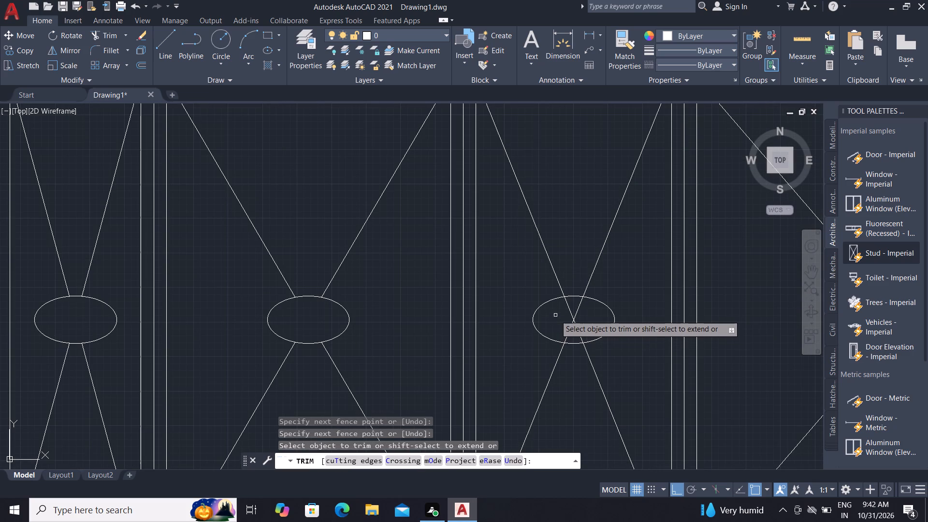
left_click(555, 315)
left_click(586, 312)
left_click(558, 330)
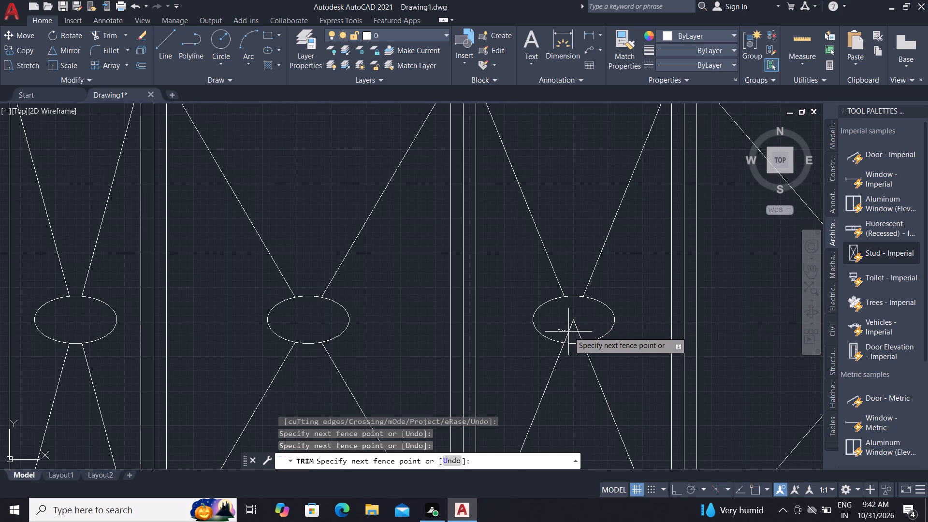
left_click(585, 331)
Trim the crossing diagonals inside the ellipse of the upper row's widest bay, fourth from the left.
scroll(580, 329, "down", 2)
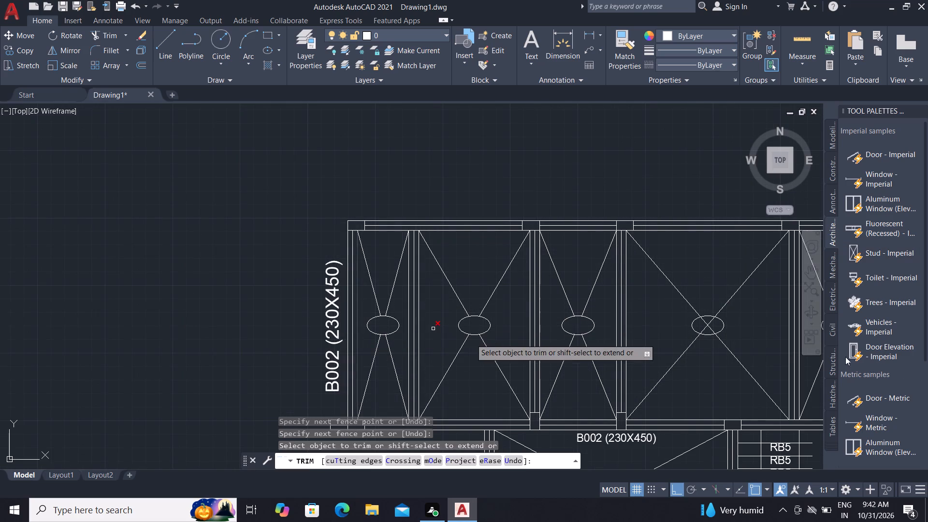
scroll(692, 338, "up", 4)
scroll(711, 318, "down", 1)
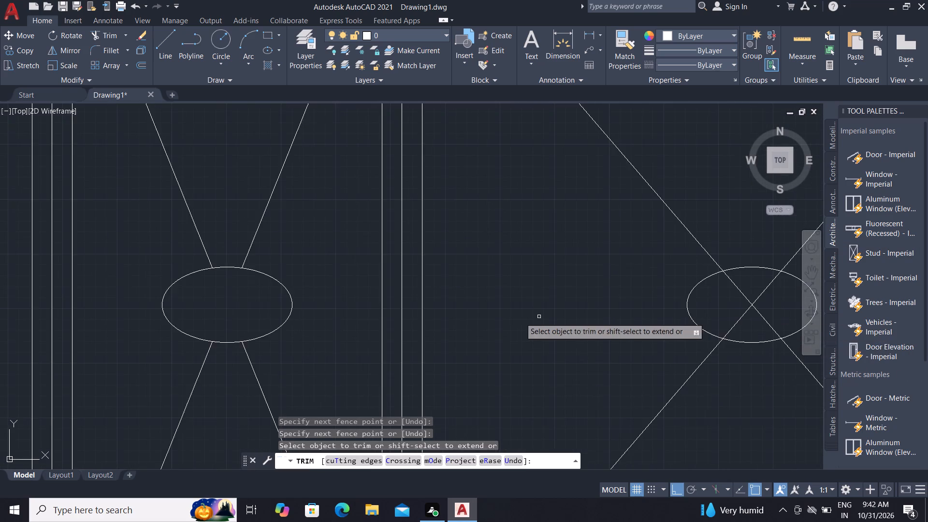
scroll(520, 318, "down", 2)
scroll(623, 301, "up", 3)
left_click(550, 335)
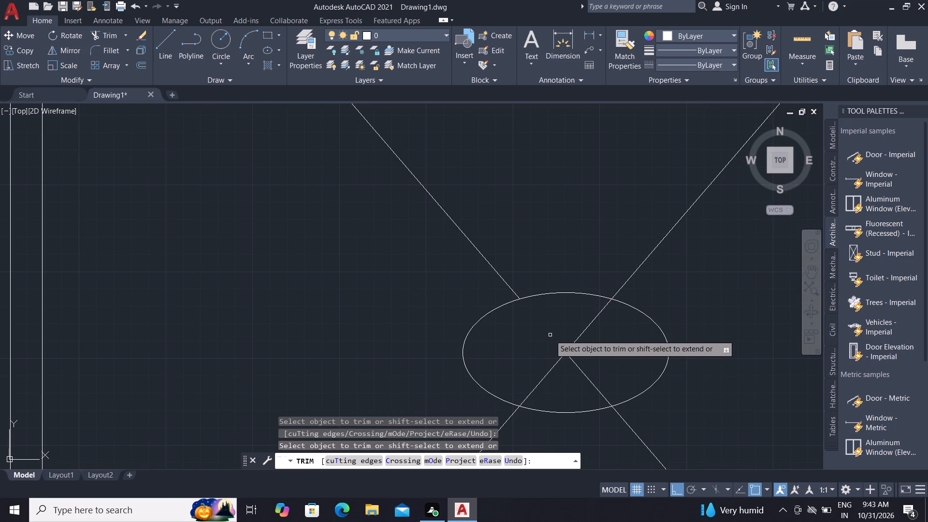
left_click(578, 338)
scroll(584, 328, "down", 2)
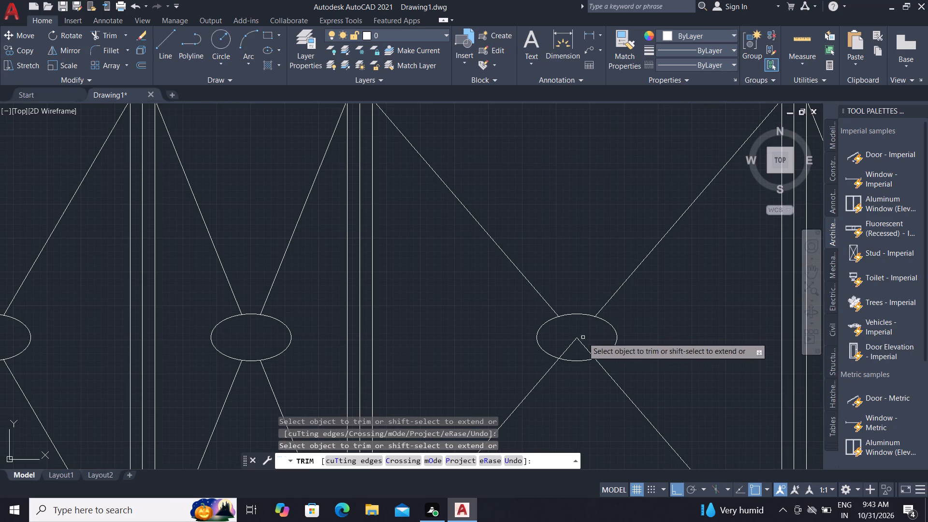
left_click(570, 345)
left_click(585, 347)
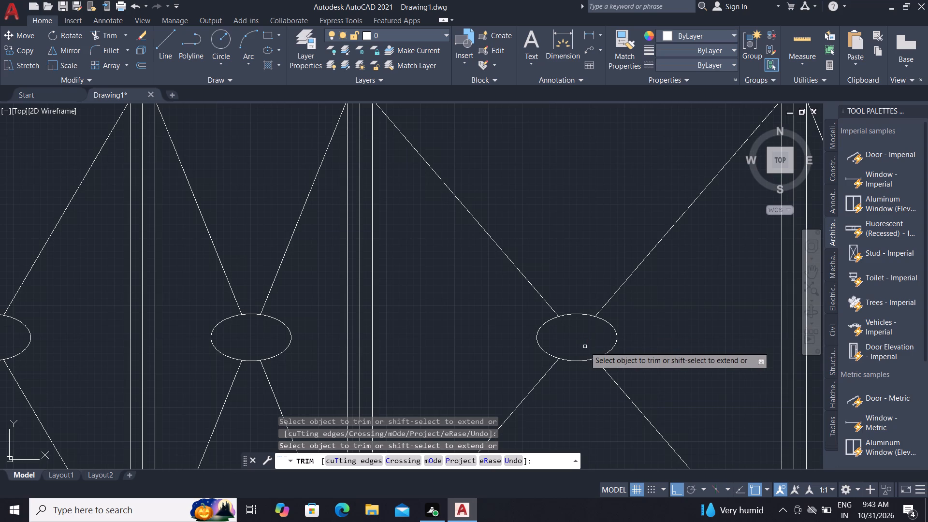
scroll(392, 341, "down", 2)
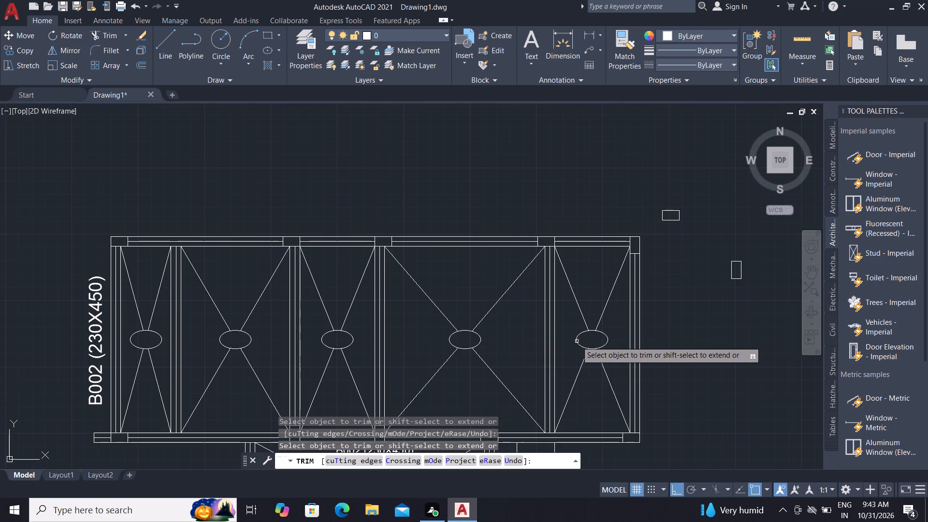
key("Escape")
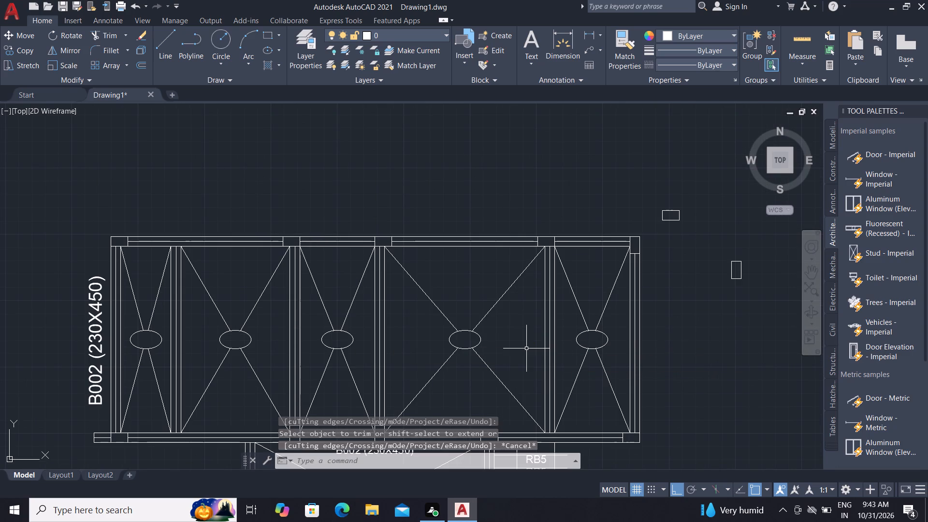
key("Escape")
key("Escape")
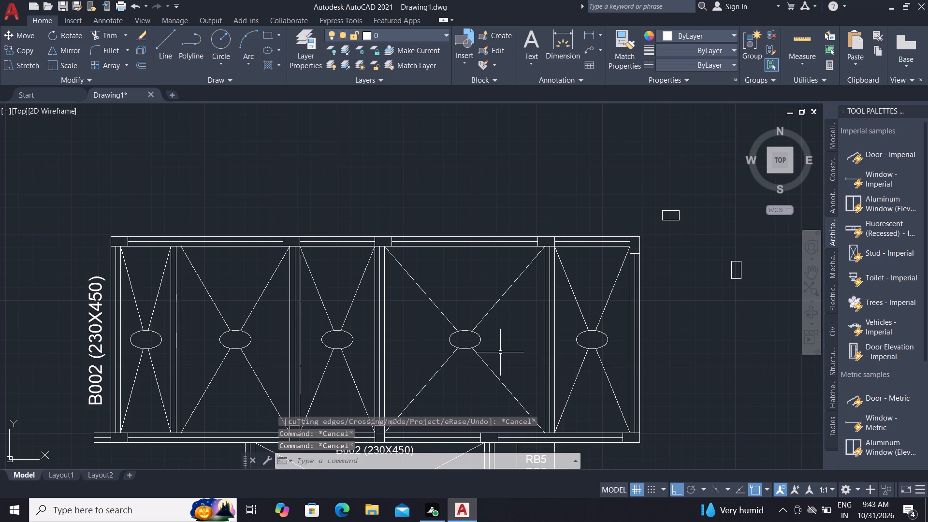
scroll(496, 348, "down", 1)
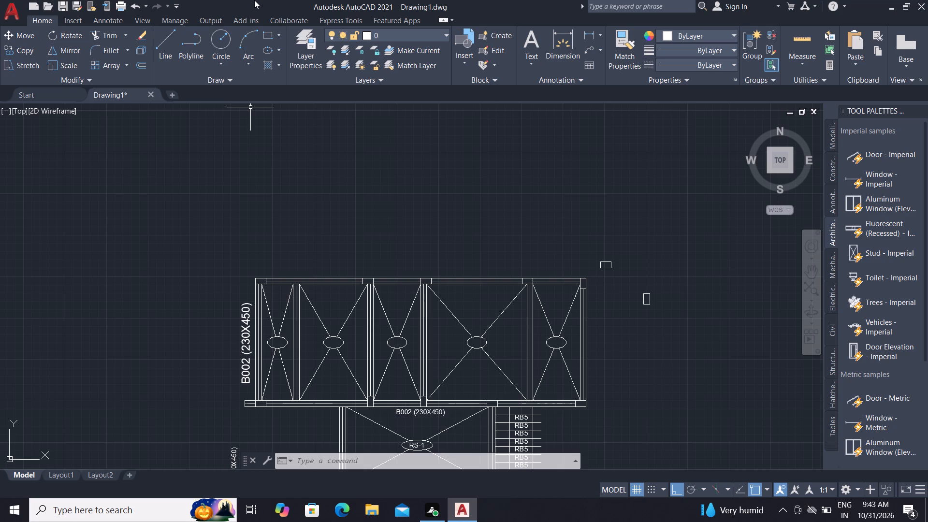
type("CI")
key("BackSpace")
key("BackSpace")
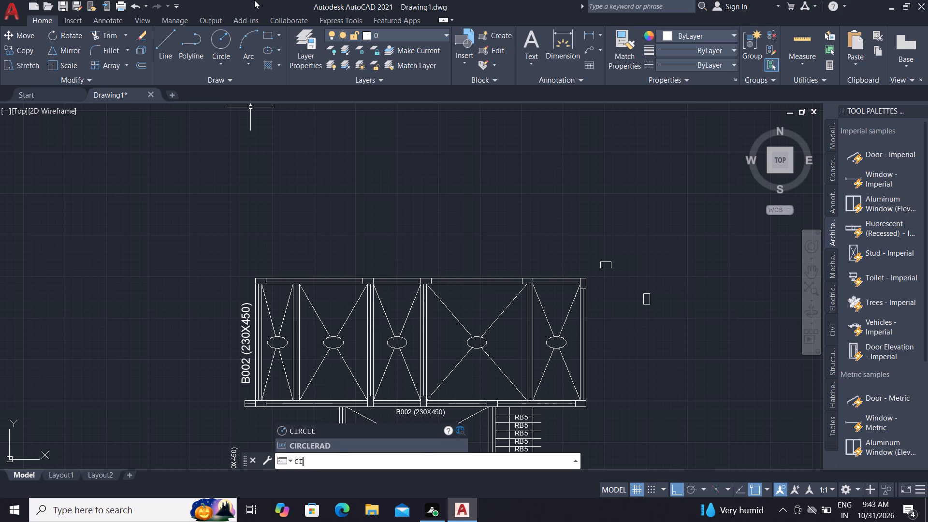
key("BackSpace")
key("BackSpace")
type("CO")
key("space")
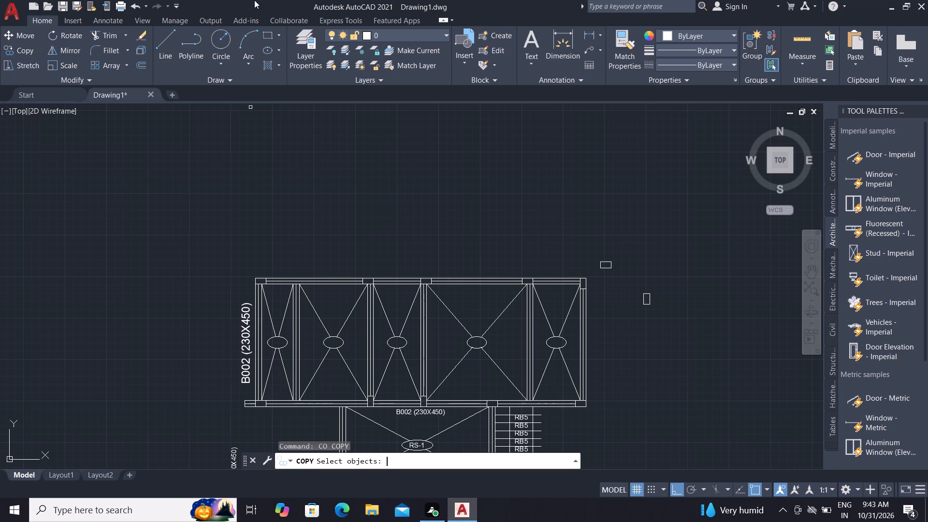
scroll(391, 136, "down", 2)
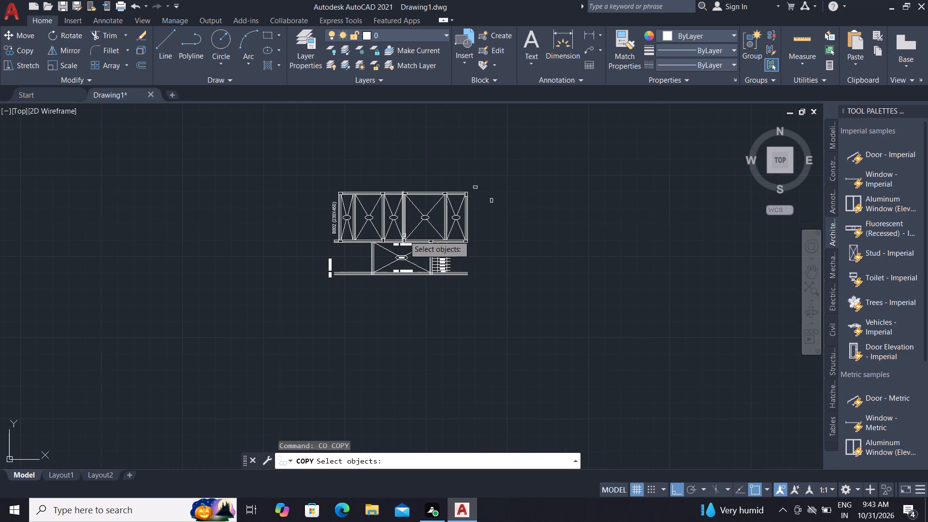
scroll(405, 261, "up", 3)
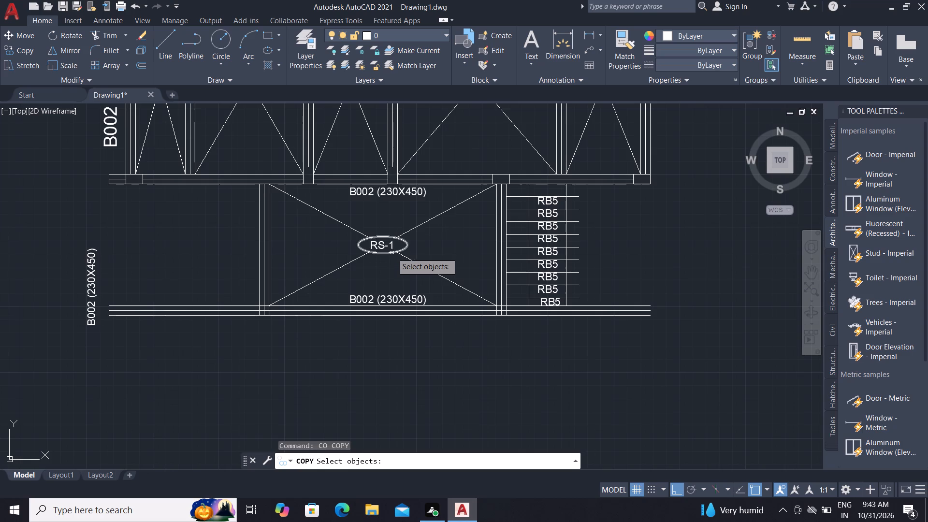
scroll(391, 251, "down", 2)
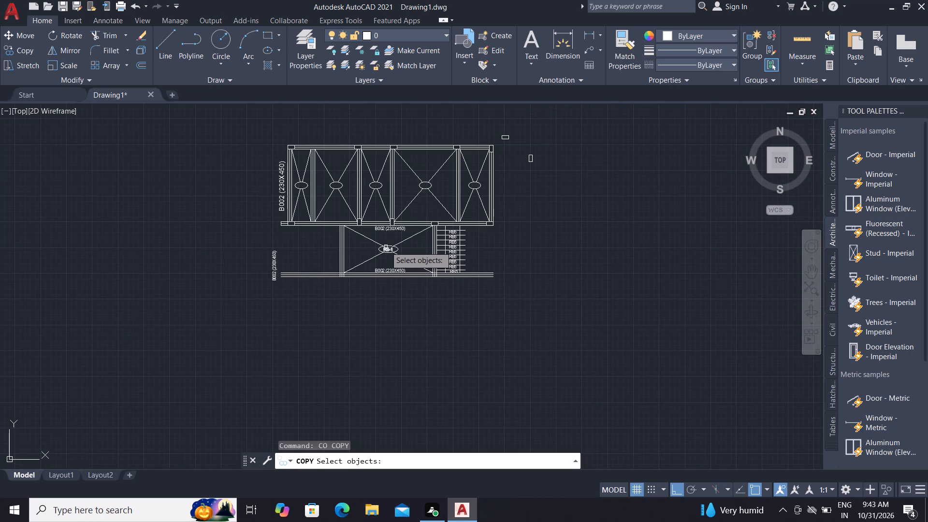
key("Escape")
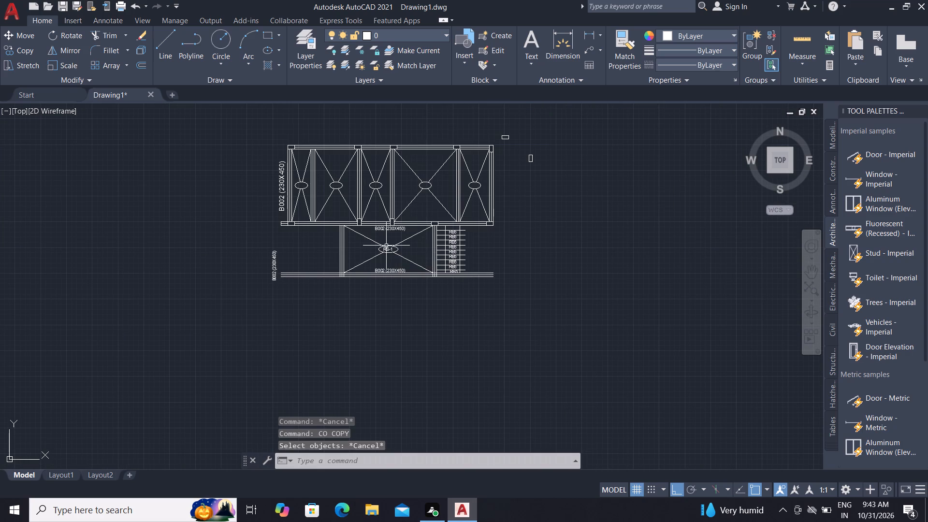
Delete the five empty ellipses from the upper row of bays.
left_click(305, 183)
left_click(331, 184)
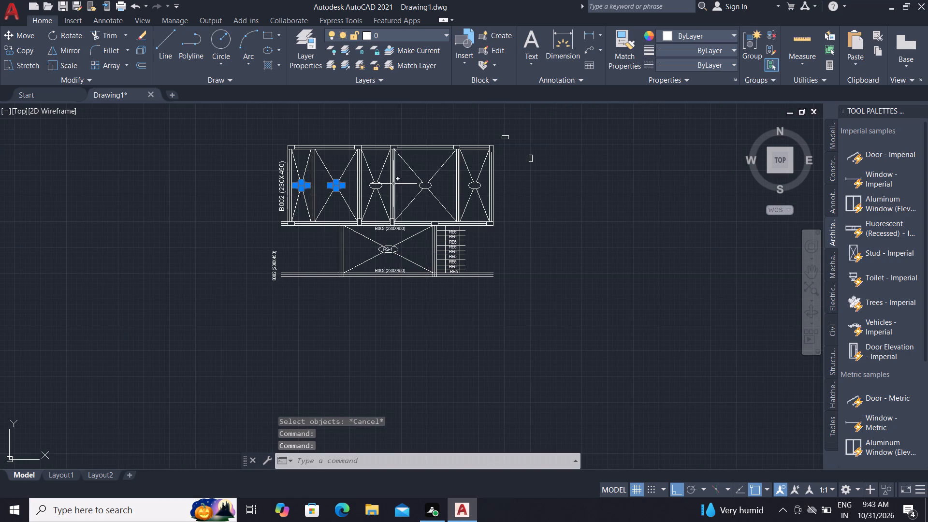
left_click(382, 184)
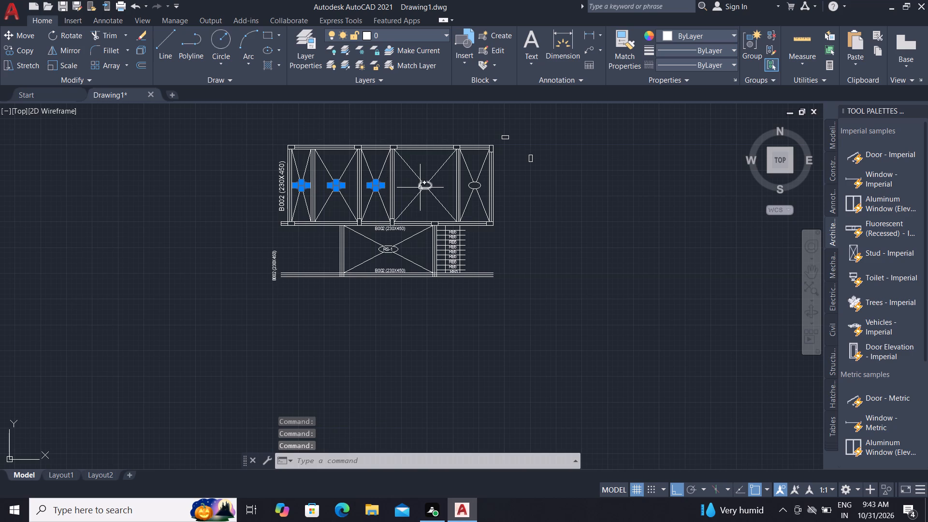
left_click(420, 188)
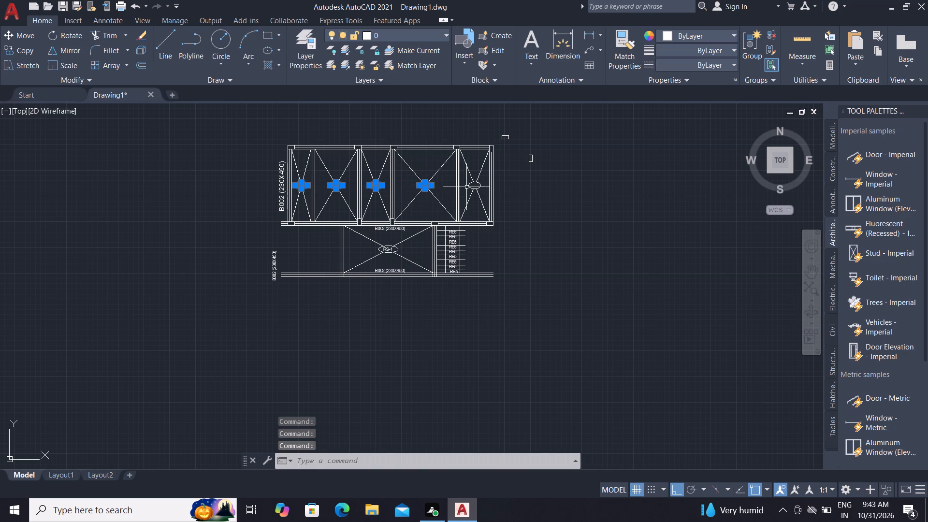
left_click(469, 187)
key("Delete")
Copy the ellipse around the RS-1 label, from its centre, to the gap between the diagonals of the upper row's middle bay, with Ortho off.
type("CO")
key("space")
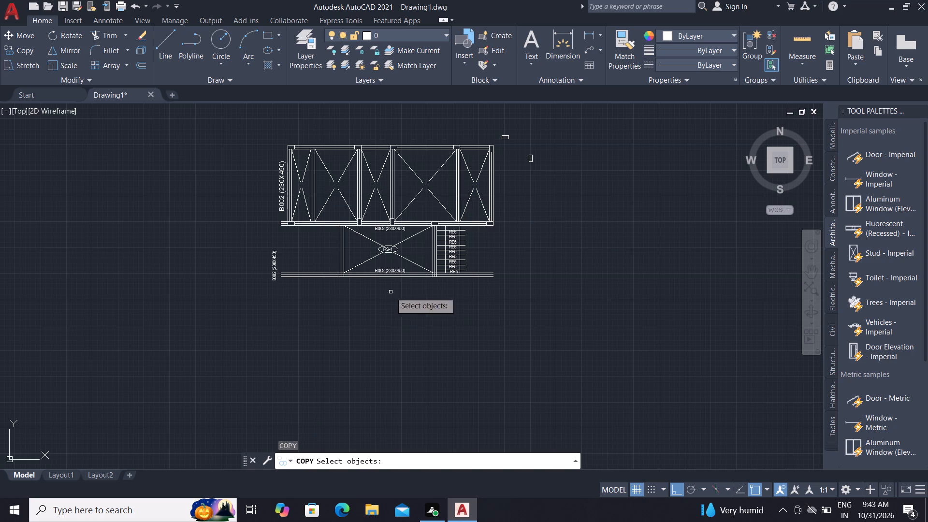
scroll(388, 239, "up", 4)
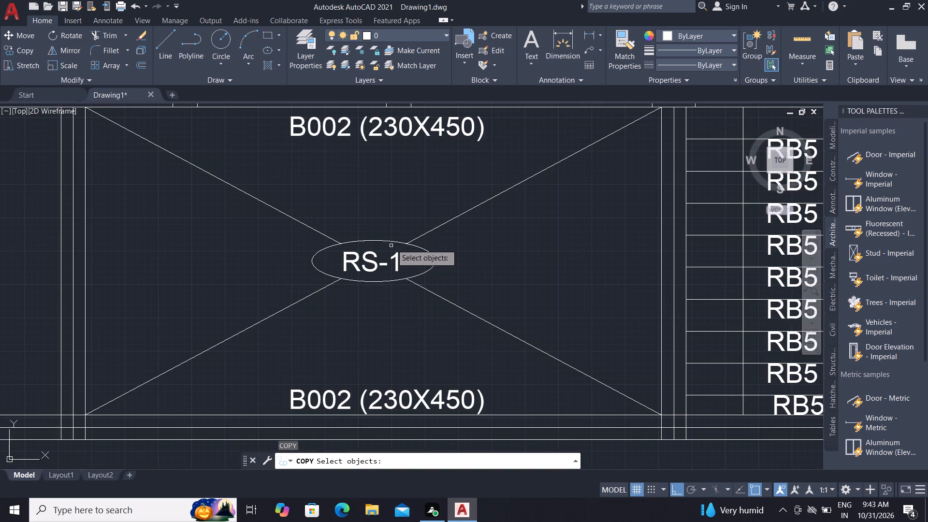
left_click(388, 242)
right_click(388, 242)
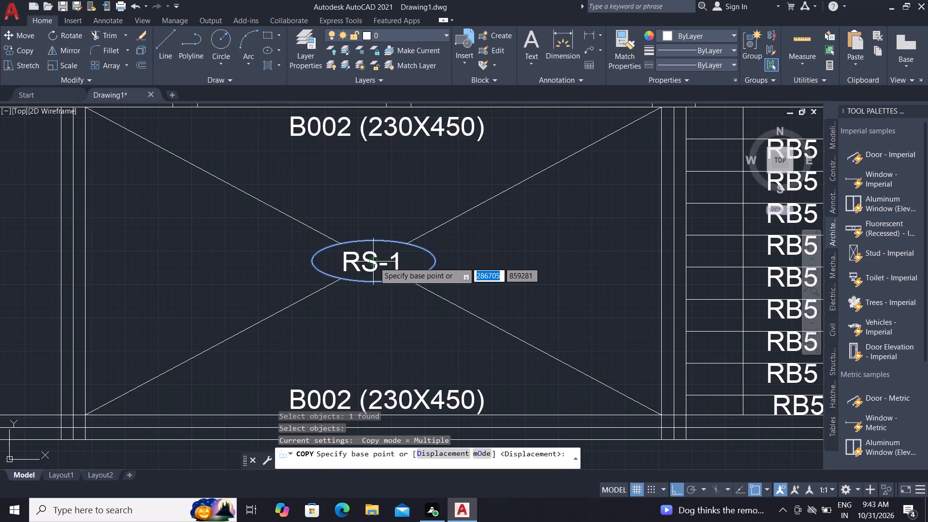
left_click(374, 262)
scroll(428, 343, "down", 2)
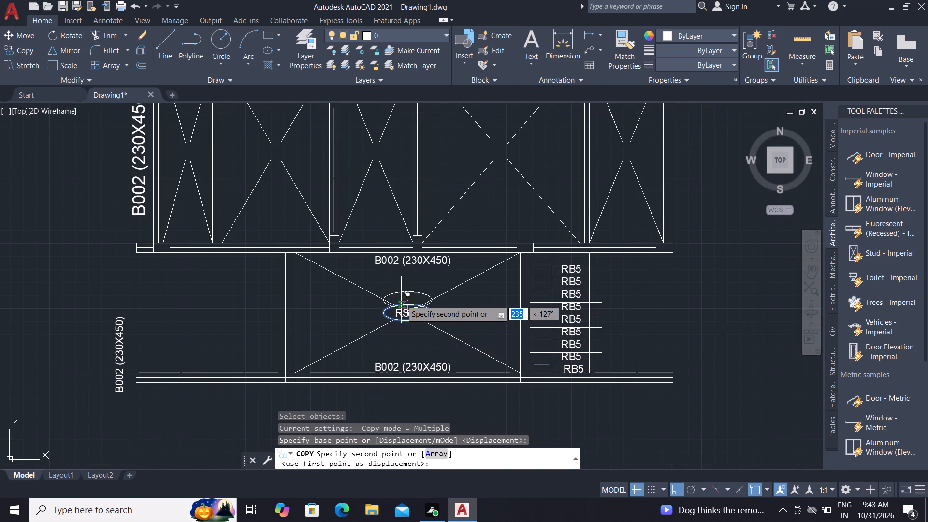
key("F8")
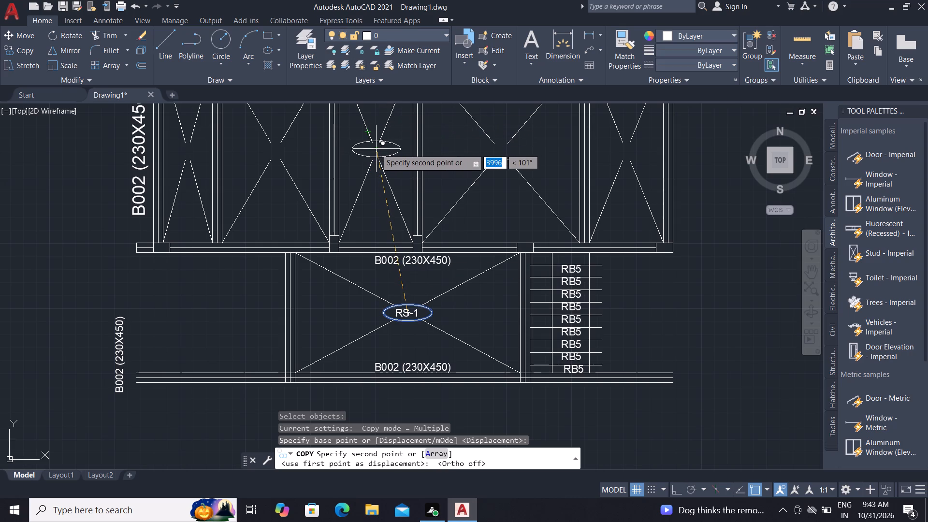
scroll(377, 149, "up", 2)
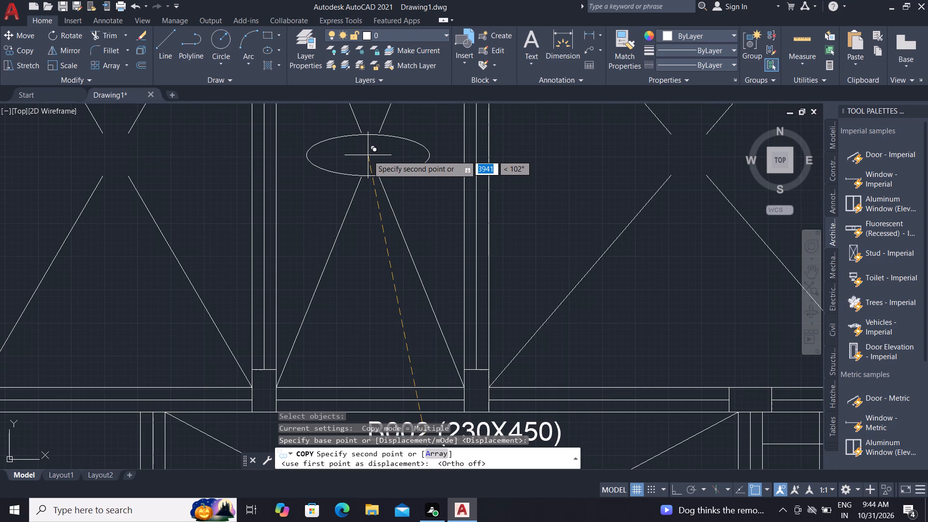
left_click(368, 155)
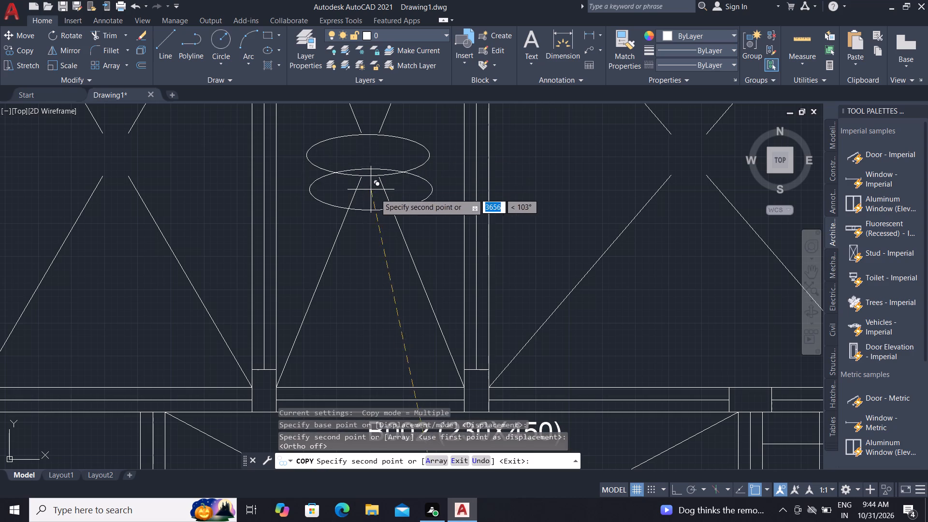
key("Escape")
Extend the broken diagonals of the upper row's middle bay so they cross inside the copied ellipse.
scroll(389, 209, "up", 1)
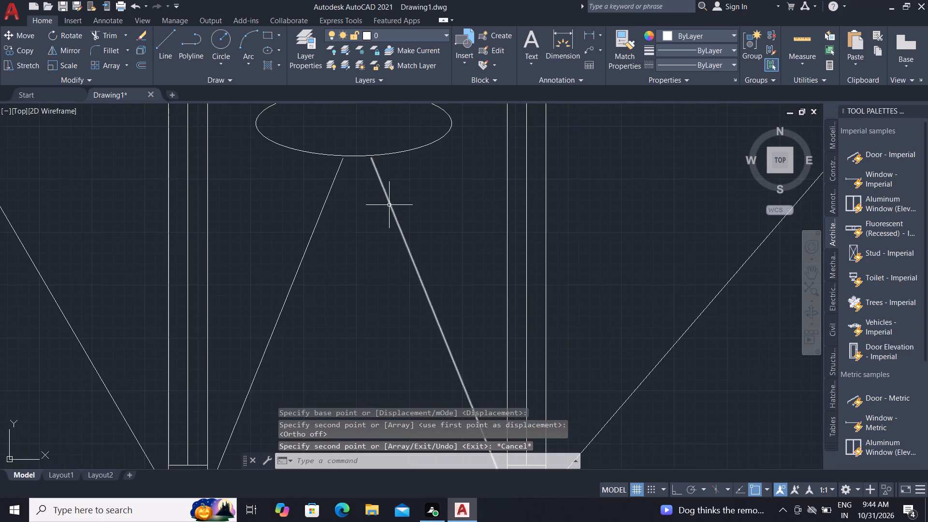
scroll(389, 205, "down", 2)
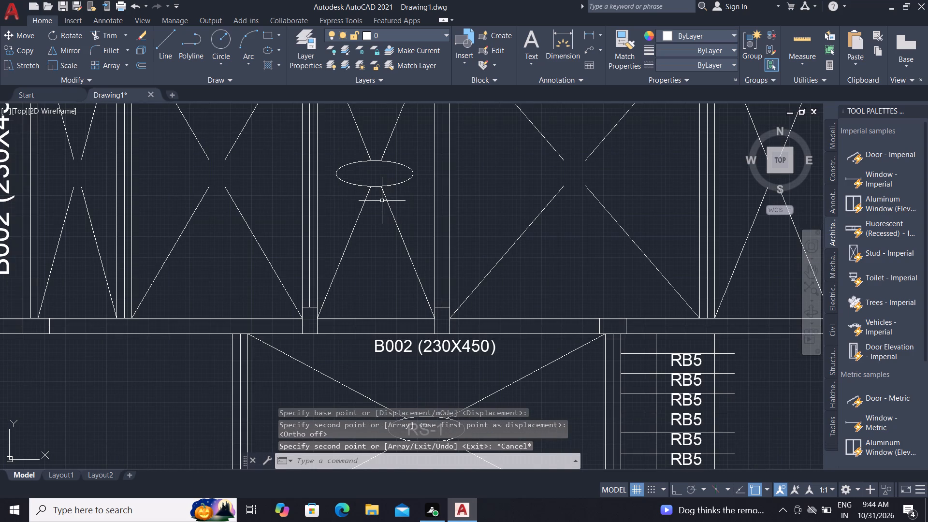
type("EX")
key("space")
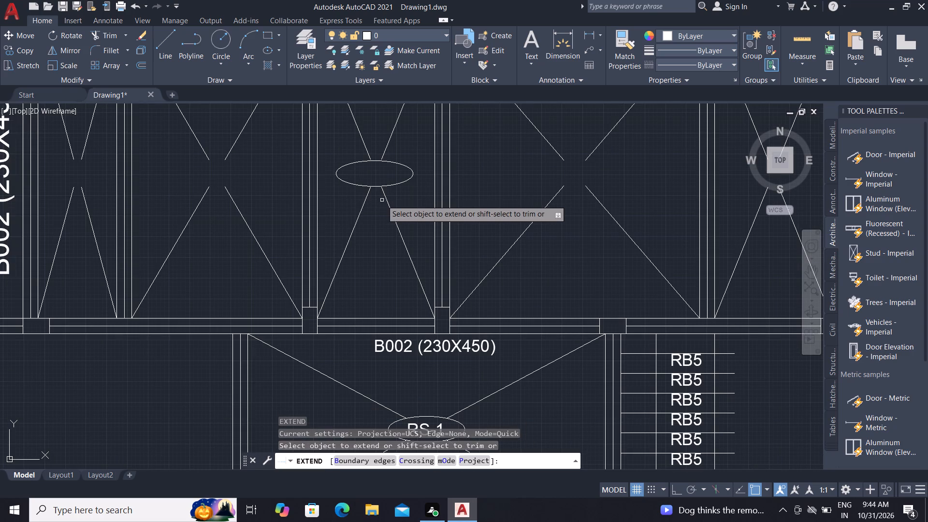
left_click(365, 202)
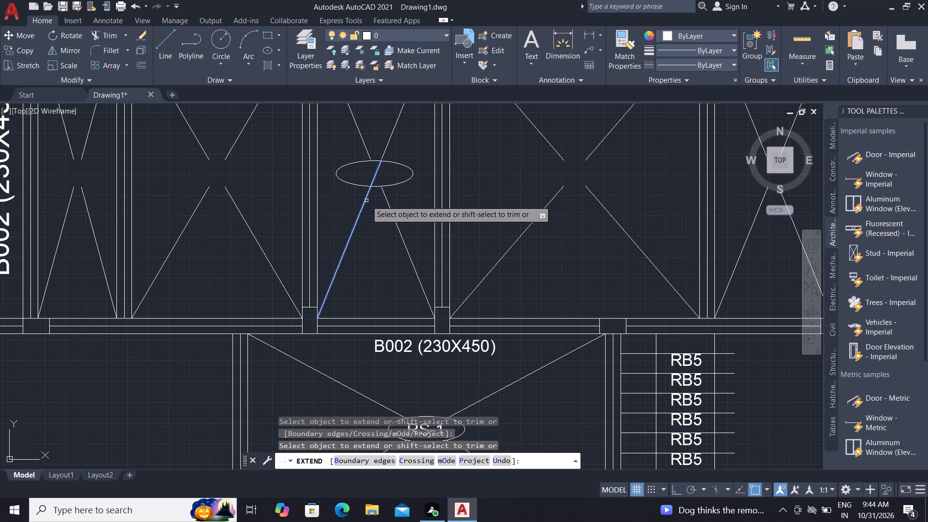
left_click(366, 201)
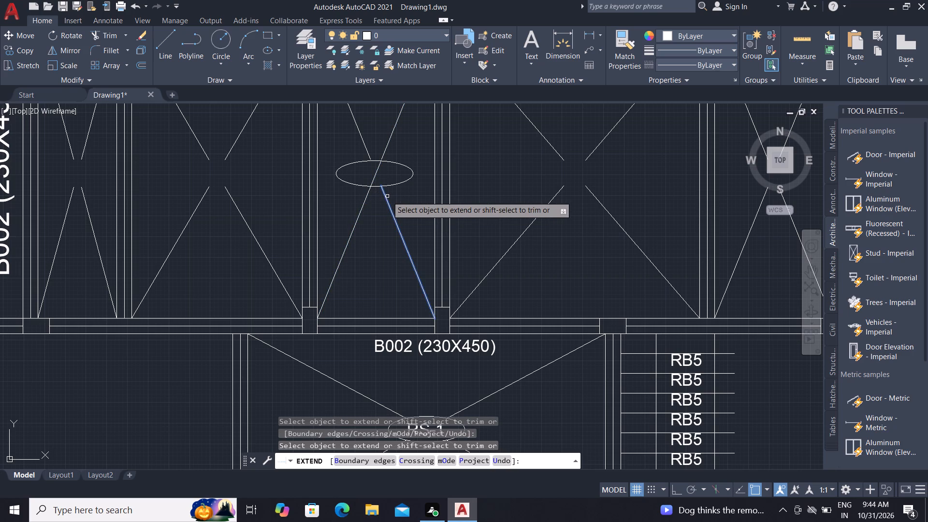
left_click(387, 196)
left_click(383, 195)
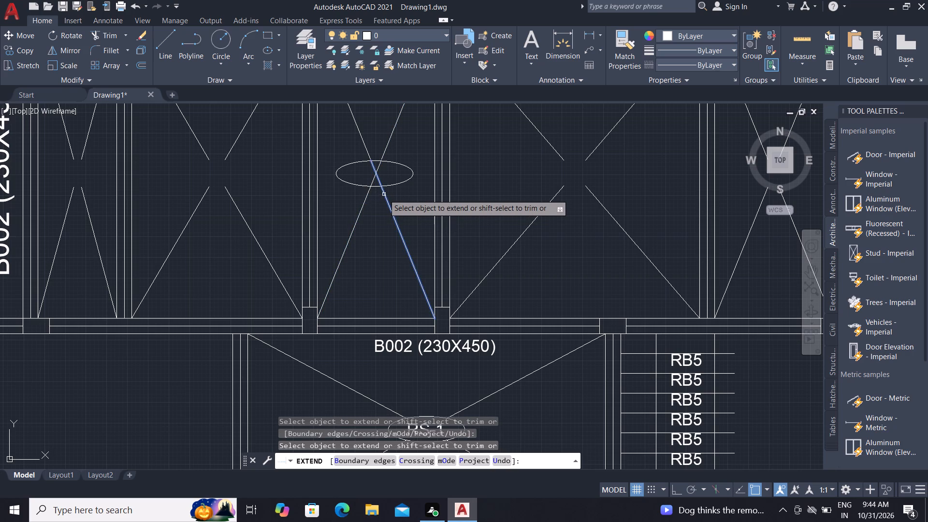
left_click(384, 194)
scroll(372, 134, "up", 2)
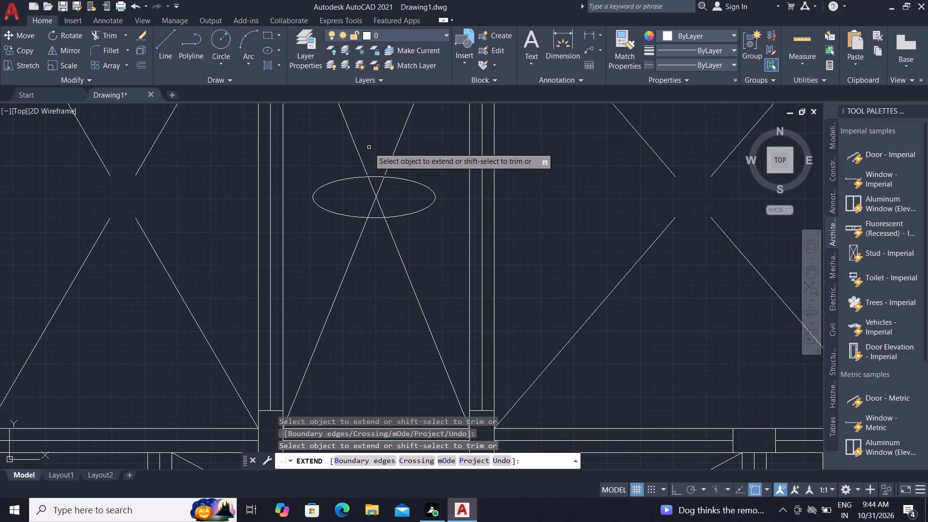
scroll(369, 147, "up", 1)
left_click(359, 210)
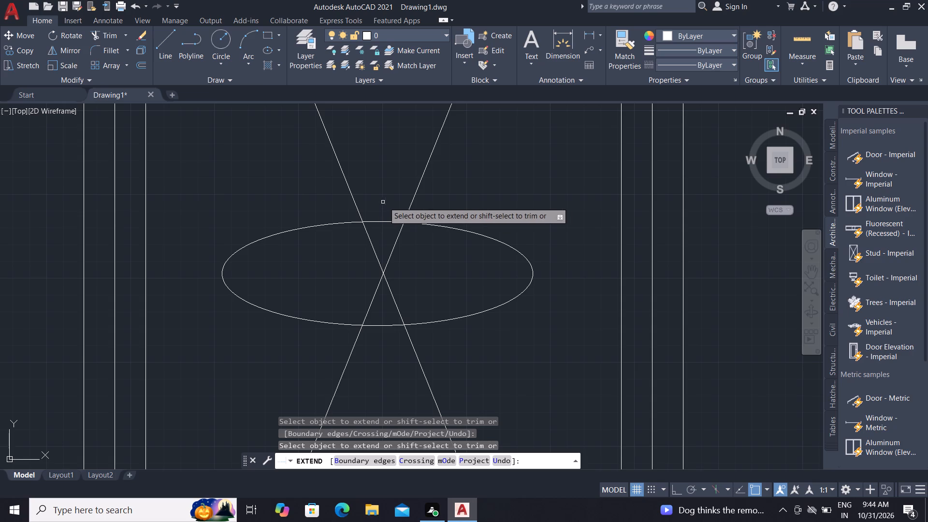
left_click(408, 212)
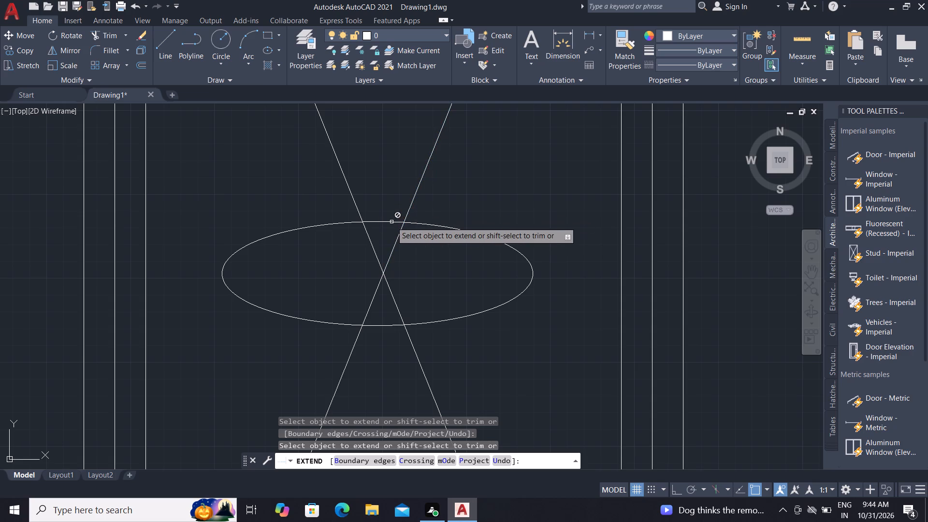
key("Escape")
Move the middle bay's ellipse so its centre sits on the intersection of the diagonals.
left_click(379, 221)
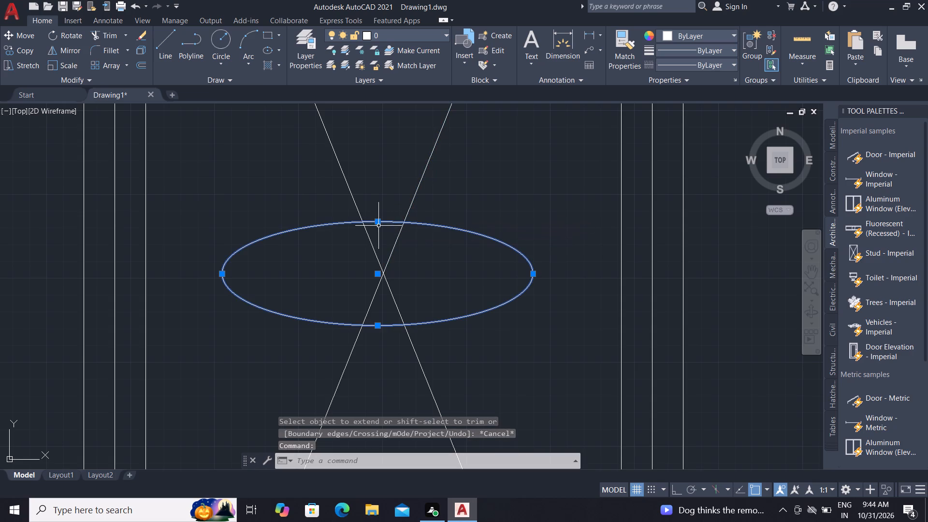
type("M")
key("space")
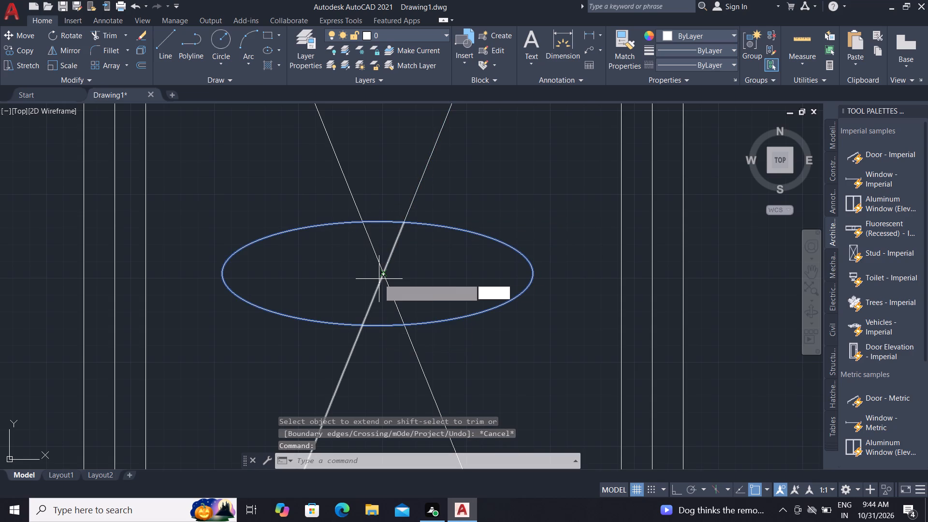
scroll(379, 279, "up", 2)
scroll(351, 279, "down", 2)
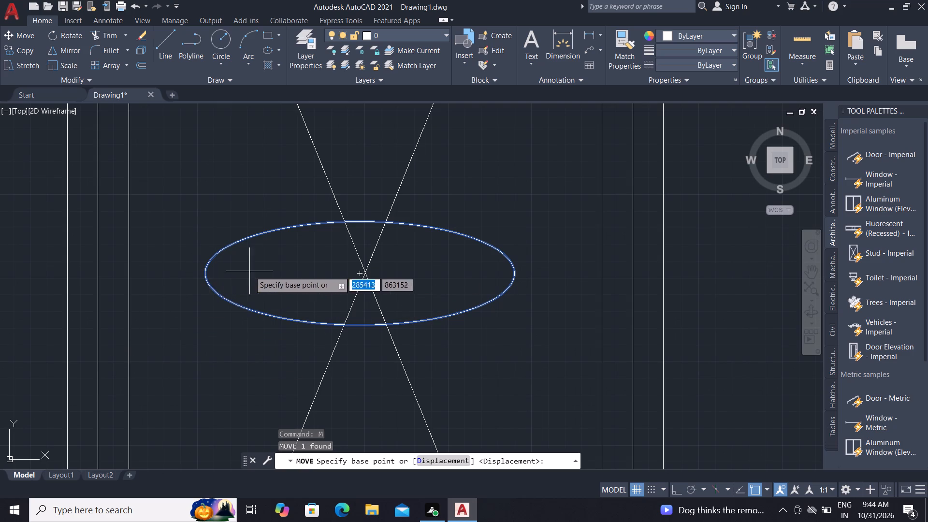
left_click(360, 274)
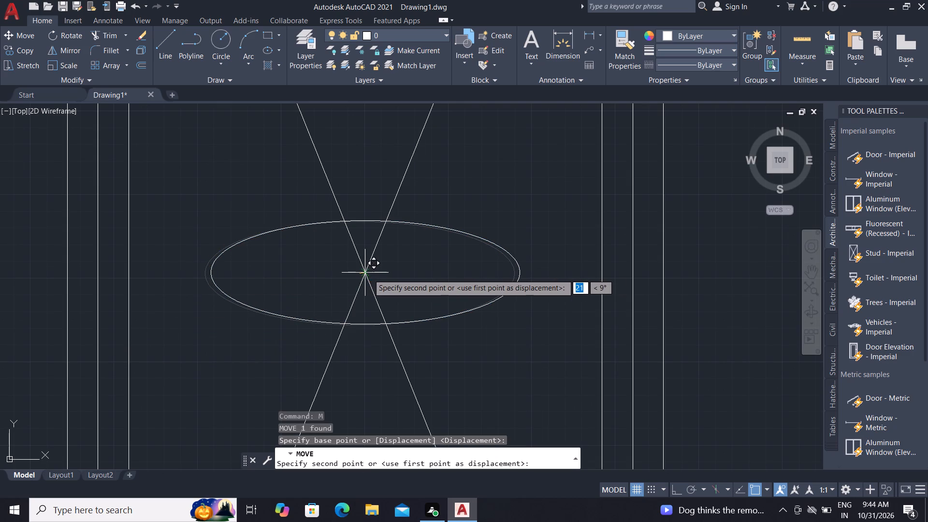
left_click(368, 274)
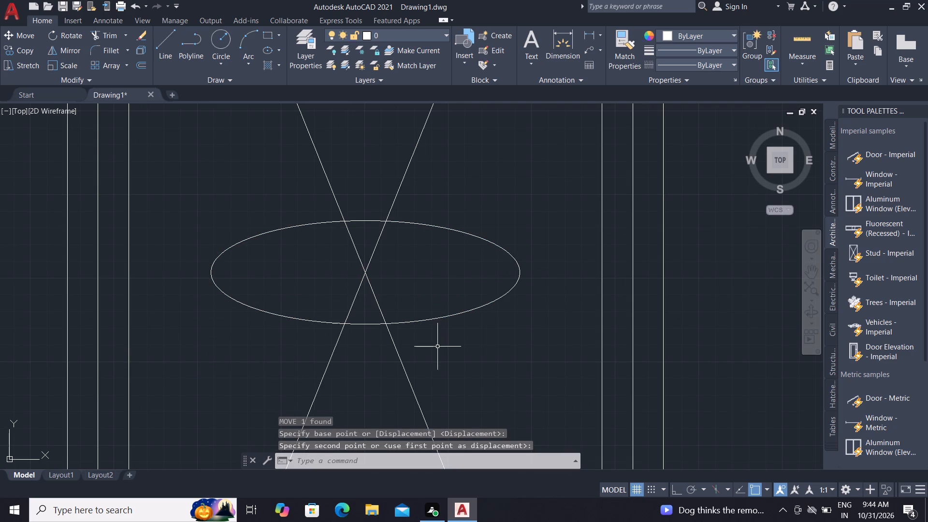
Trim the crossing diagonals inside the recentred ellipse of the upper row's middle bay.
type("TR")
key("space")
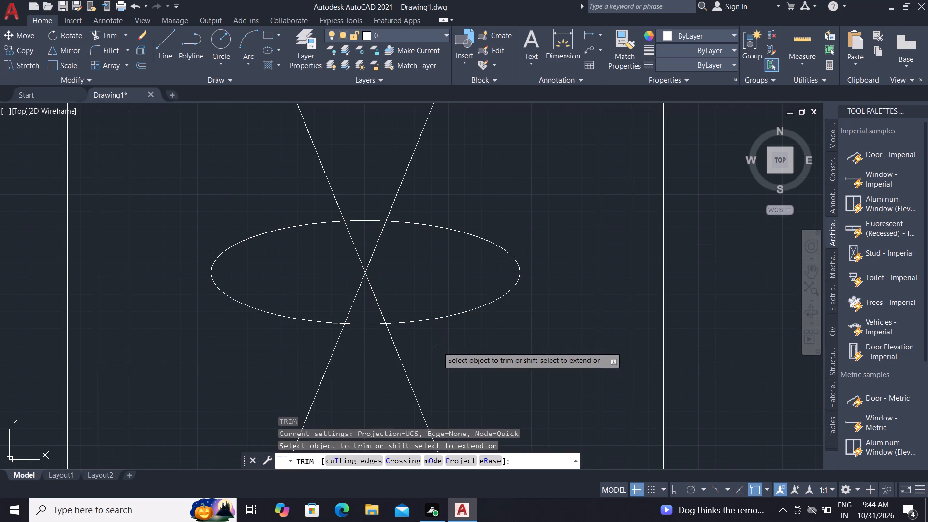
scroll(437, 346, "up", 3)
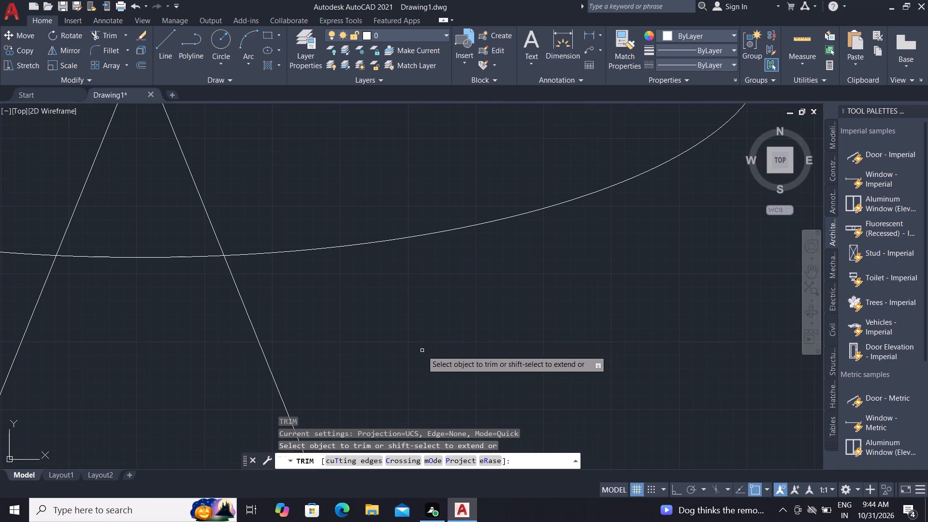
scroll(348, 333, "down", 4)
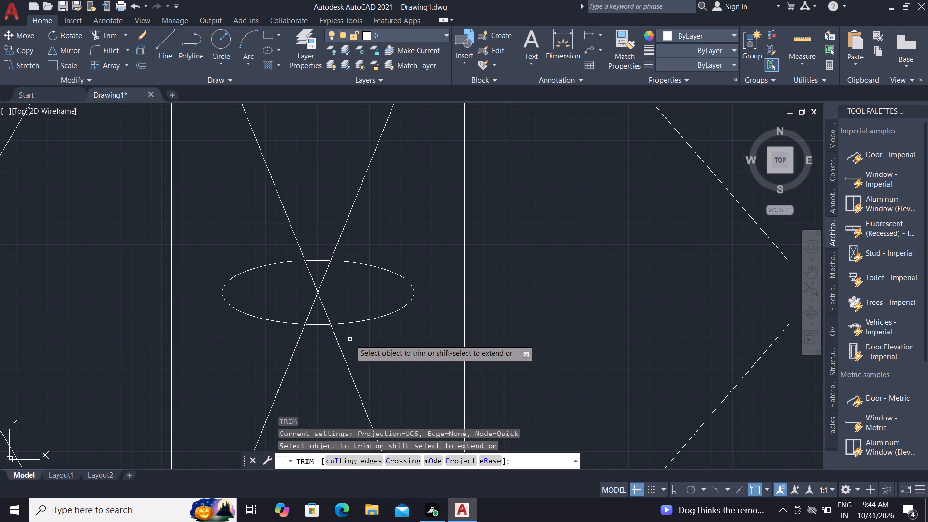
left_click(293, 301)
left_click(348, 312)
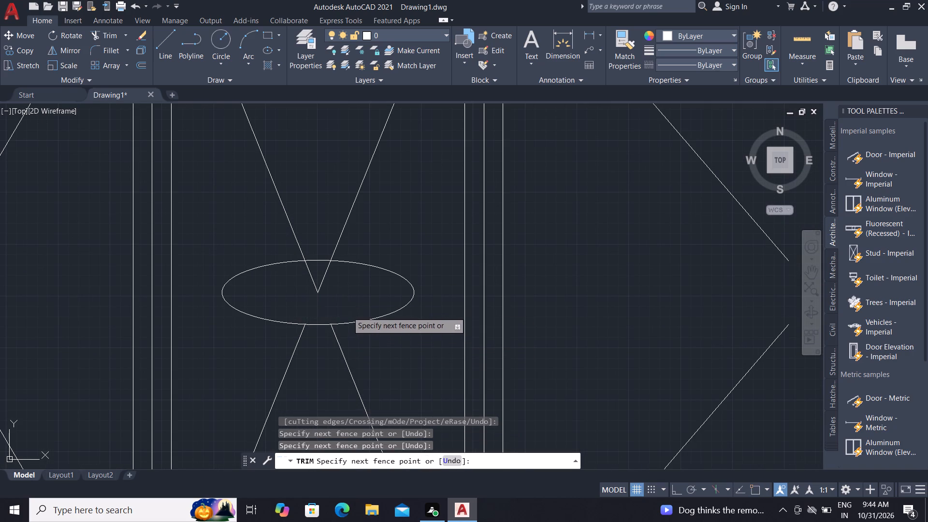
left_click(304, 284)
left_click(336, 284)
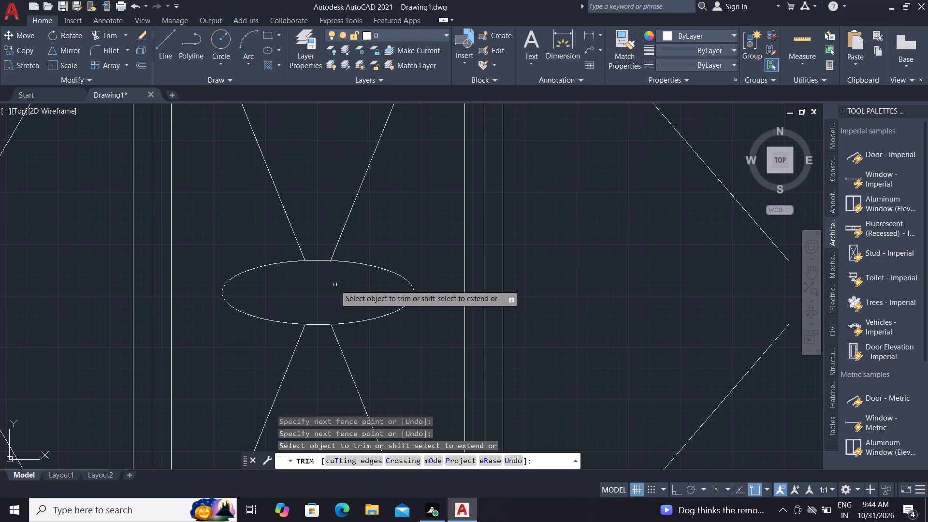
key("Escape")
key("Escape")
key("Escape")
key("Escape")
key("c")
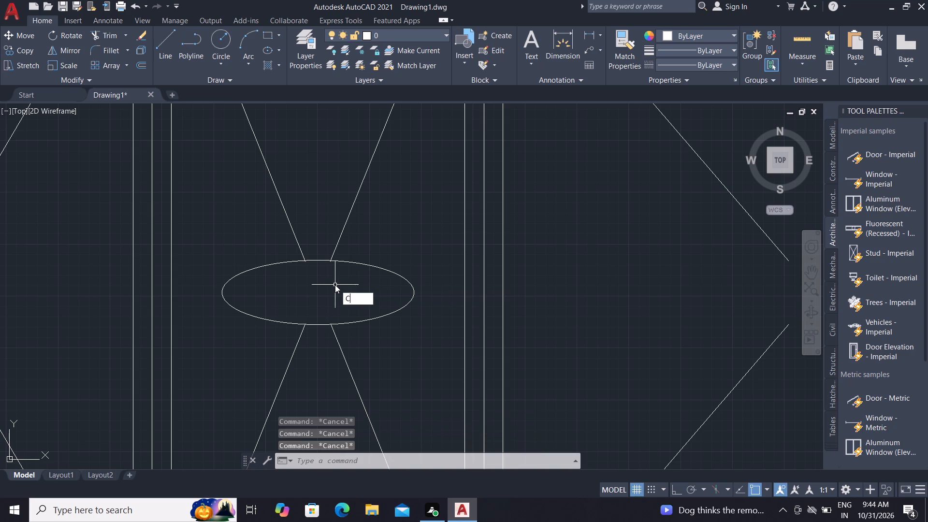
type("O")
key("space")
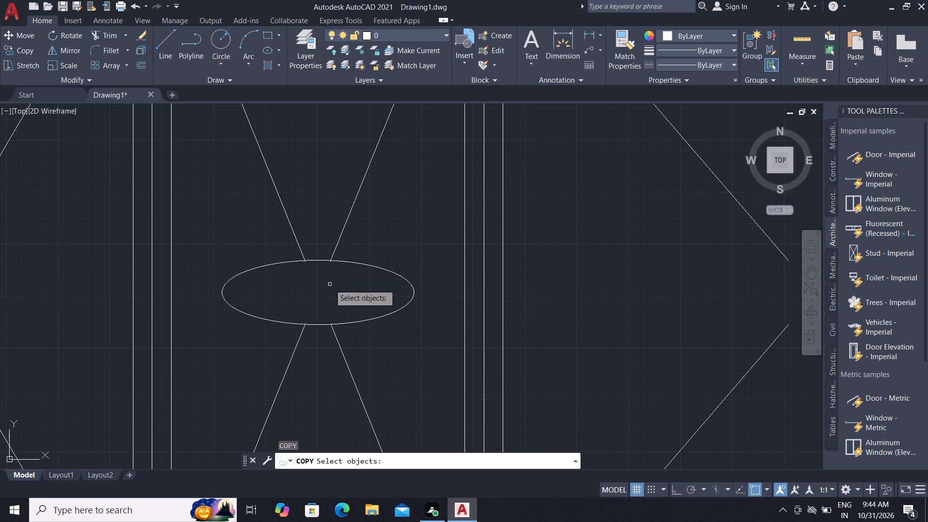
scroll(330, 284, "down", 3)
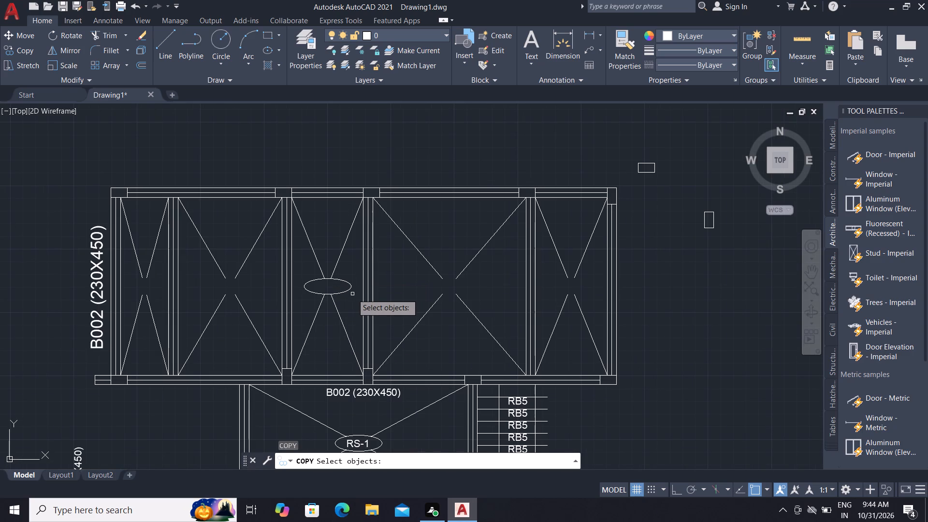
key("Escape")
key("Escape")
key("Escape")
Extend the broken diagonals of the fourth and fifth bays of the upper row so they cross at each bay's centre.
type("EX")
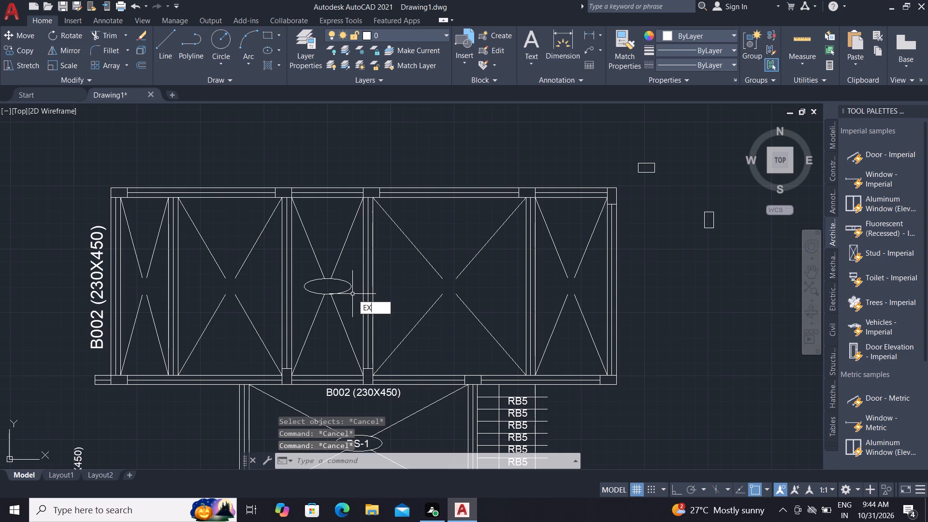
key("space")
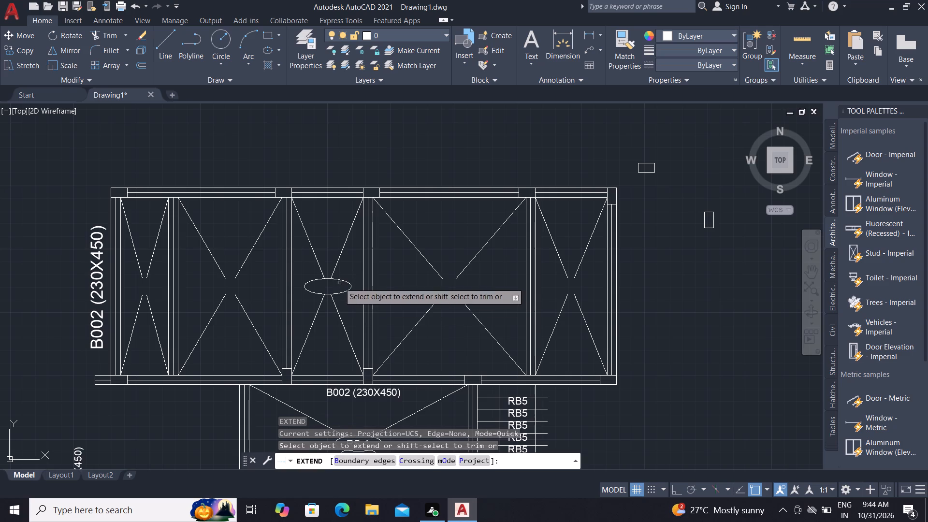
left_click(442, 280)
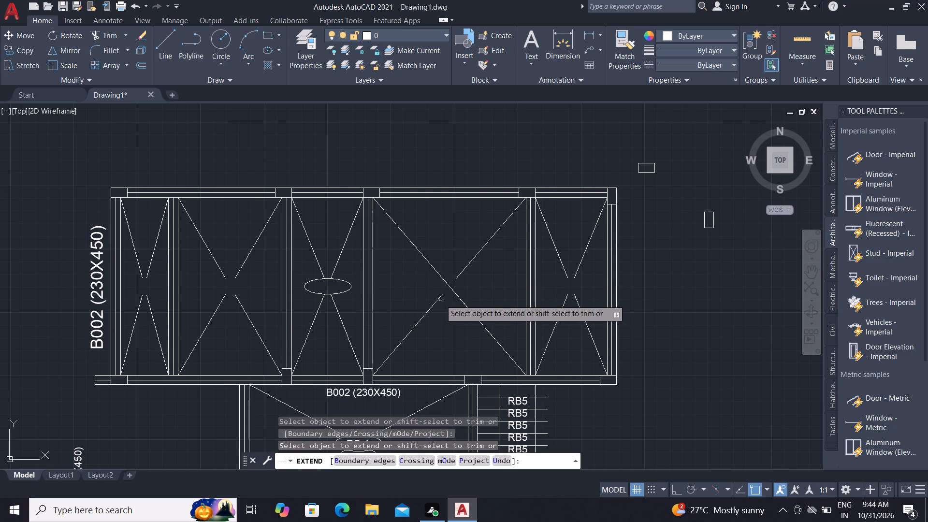
left_click(439, 299)
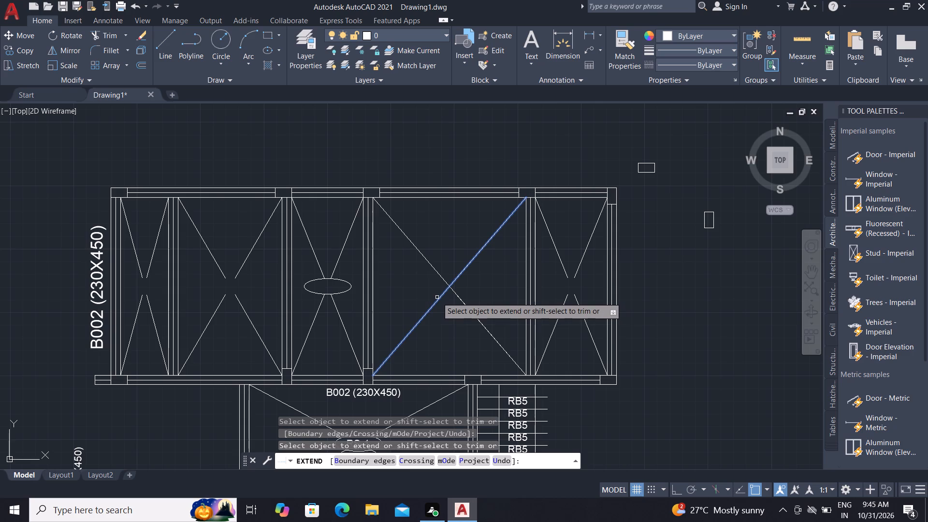
left_click(437, 297)
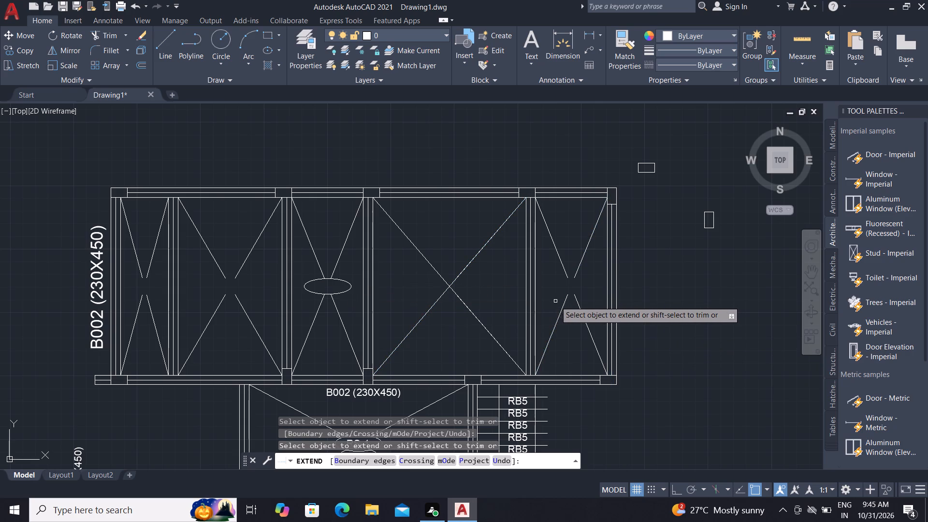
left_click(564, 306)
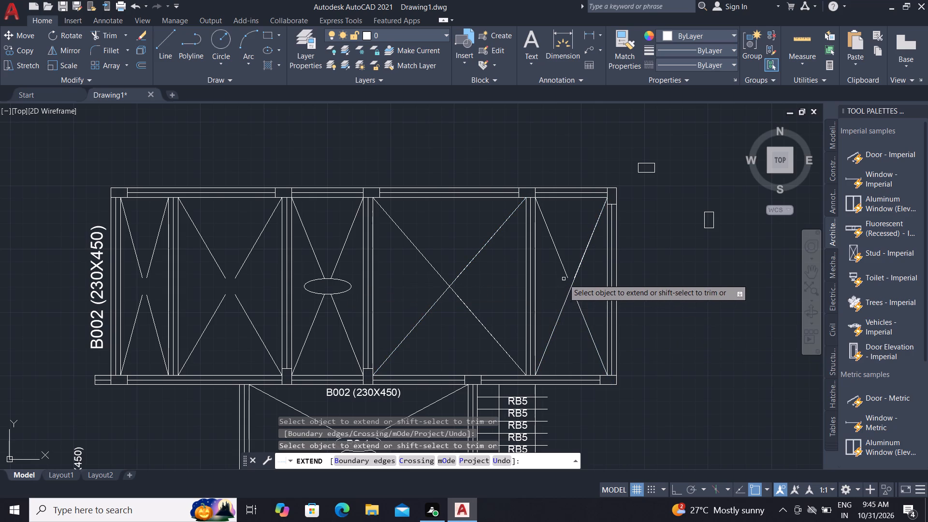
left_click(567, 277)
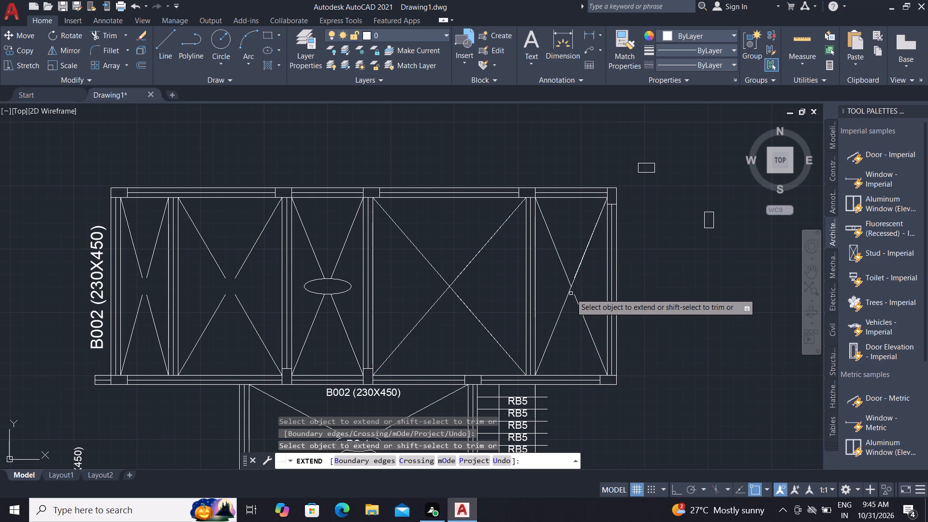
left_click(573, 295)
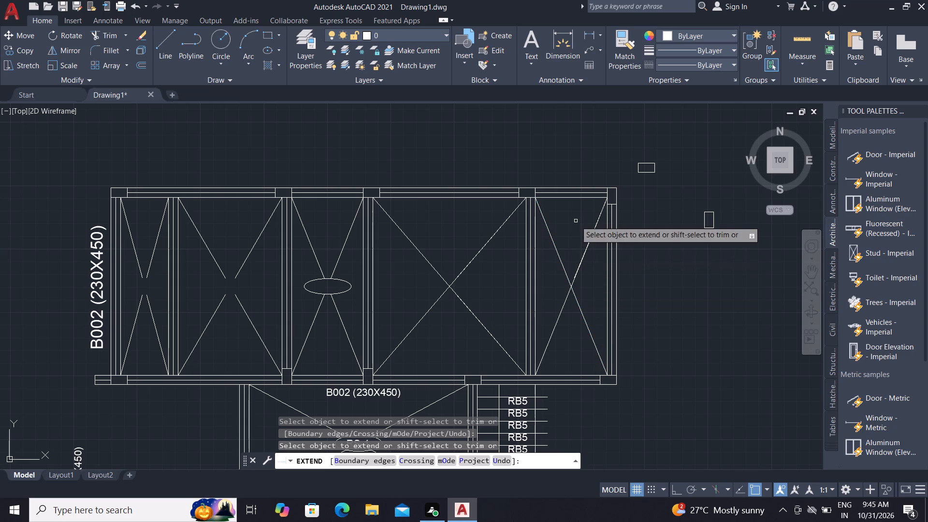
Extend the broken diagonals of the second and first bays of the upper row so they cross at each bay's centre.
scroll(579, 272, "up", 2)
scroll(589, 314, "up", 2)
scroll(529, 339, "down", 1)
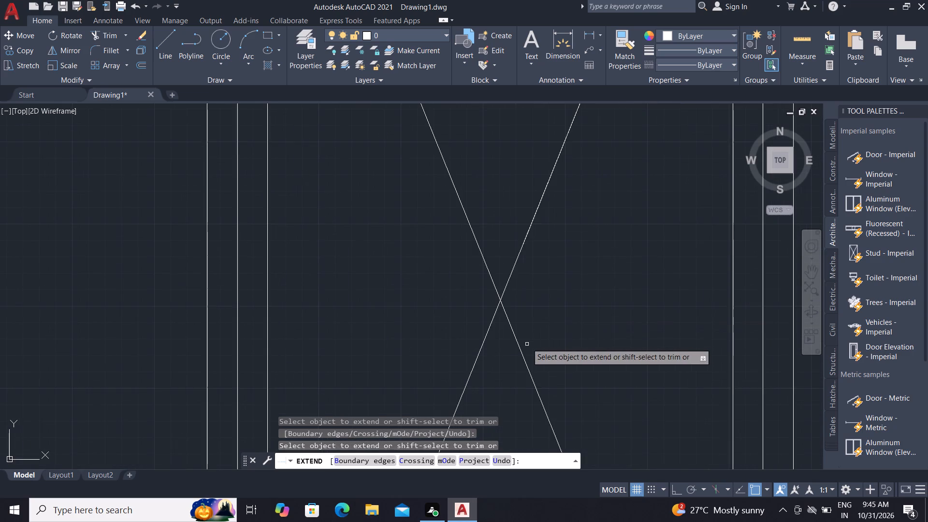
scroll(527, 342, "down", 5)
scroll(399, 339, "up", 3)
left_click(396, 315)
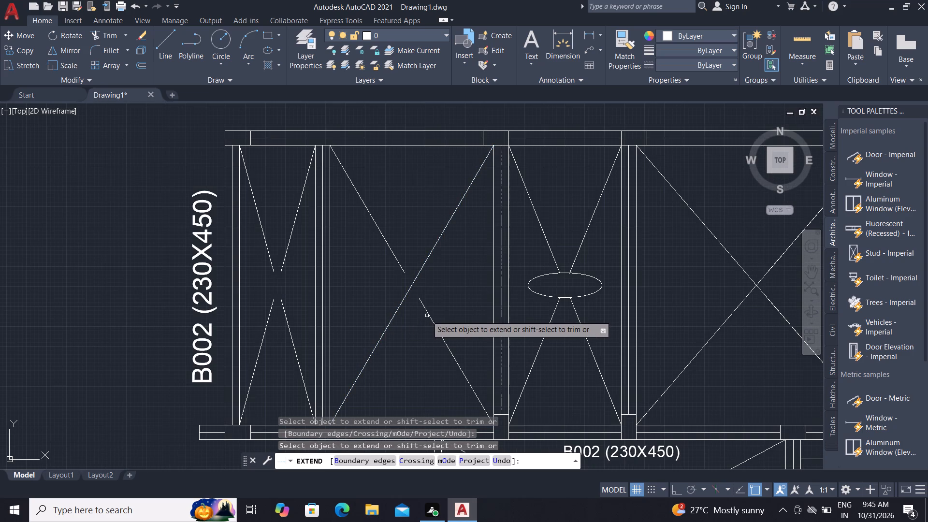
left_click(427, 316)
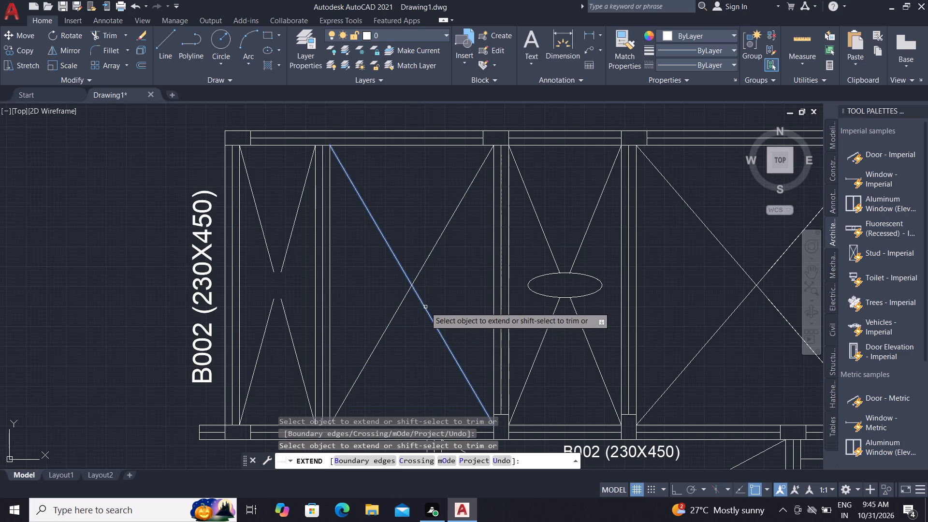
left_click(425, 307)
left_click(284, 310)
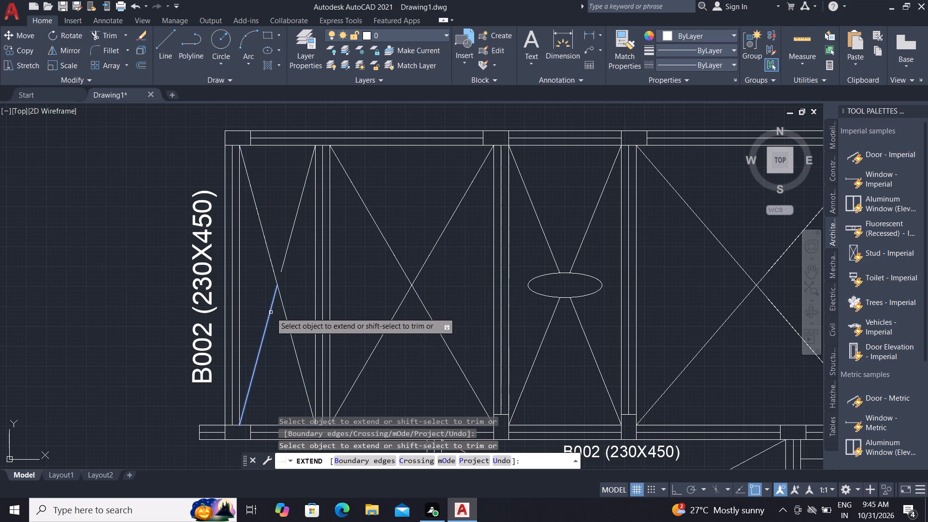
left_click(271, 312)
left_click(271, 312)
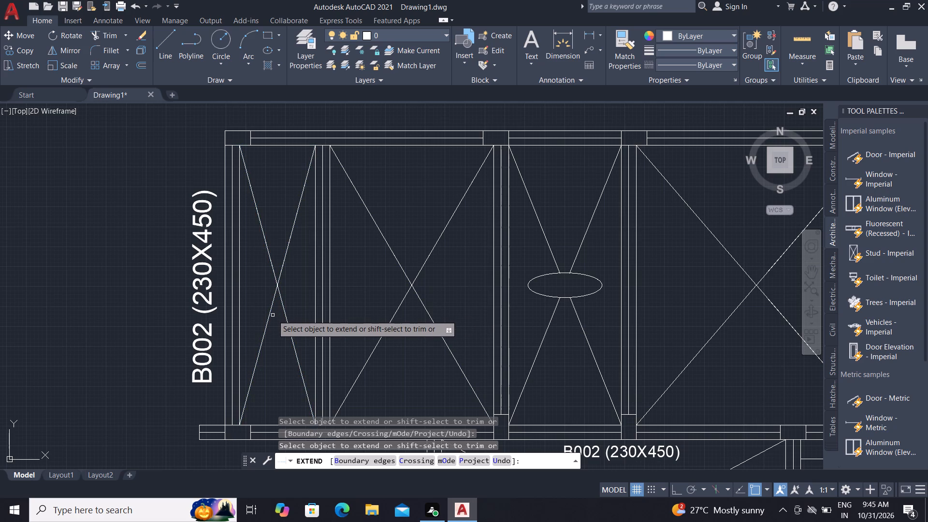
key("Escape")
key("Escape")
key("Escape")
key("Escape")
key("Escape")
Copy the middle bay's ellipse from its centre to the diagonal intersections of the other four upper bays, turning Ortho on after the first copy.
type("CO")
key("space")
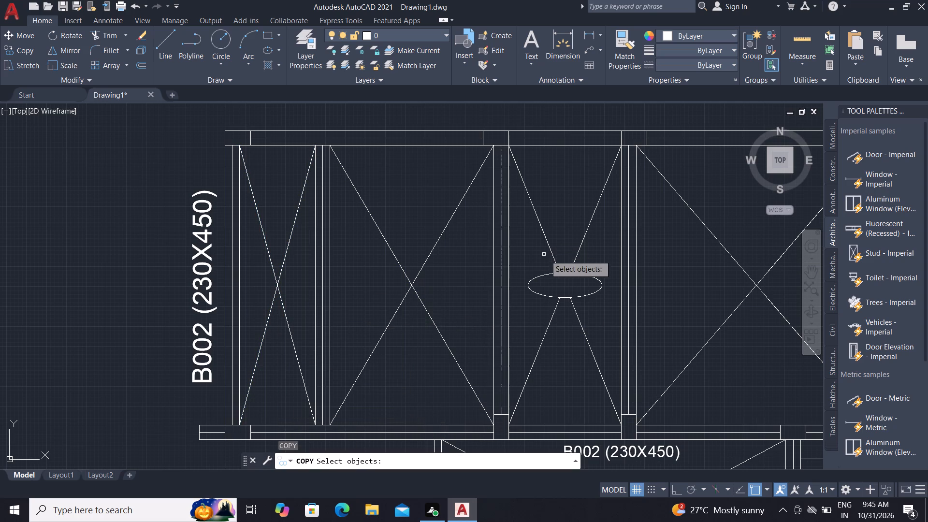
left_click(548, 275)
right_click(547, 274)
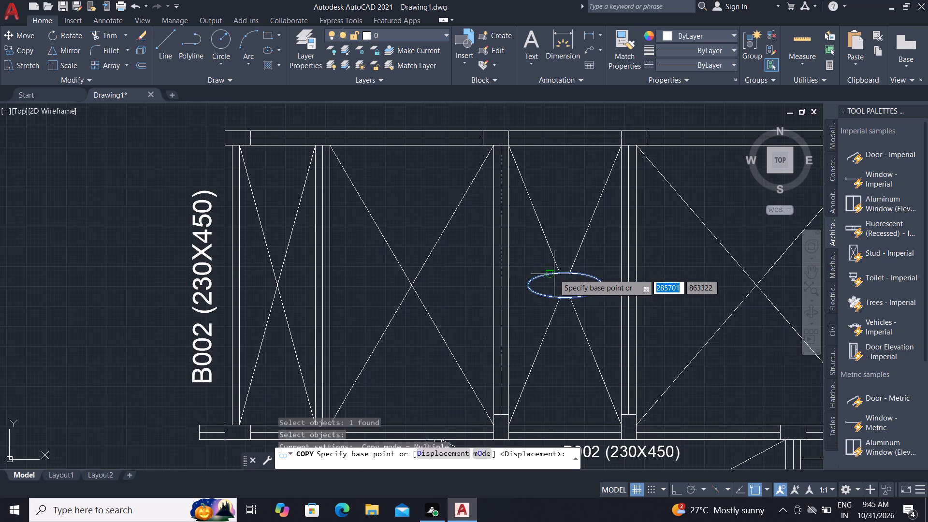
left_click(566, 285)
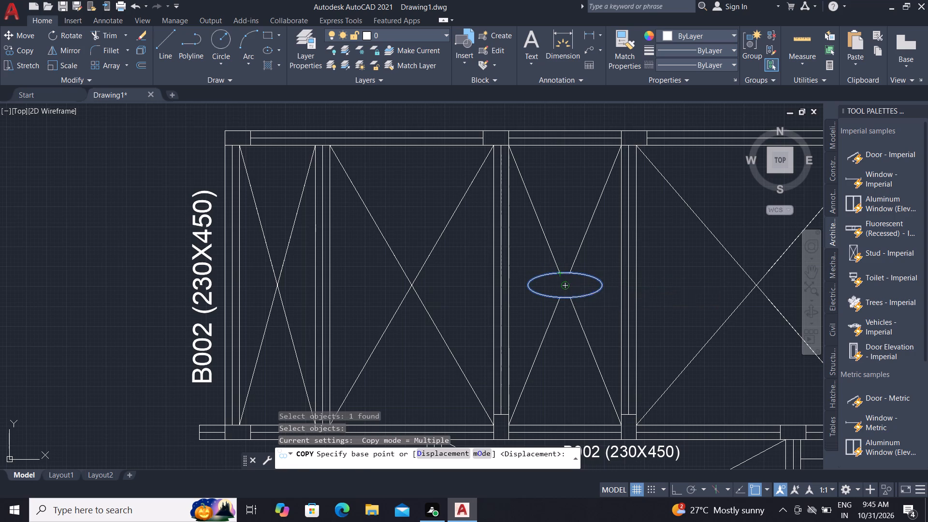
left_click(413, 284)
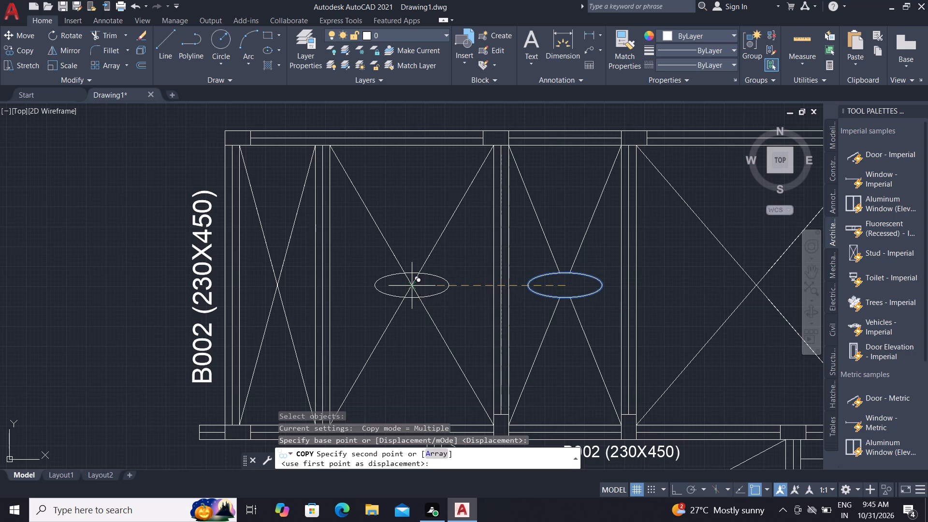
key("F8")
left_click(277, 288)
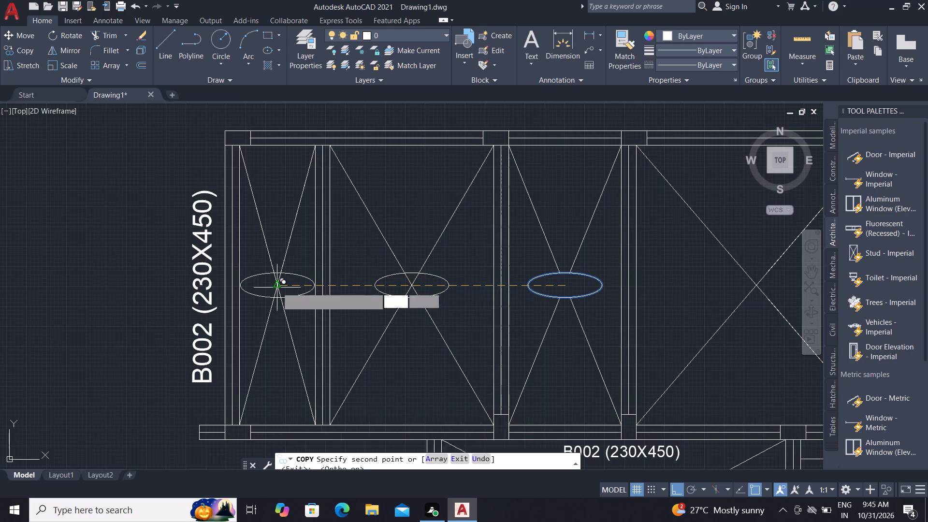
scroll(209, 315, "down", 1)
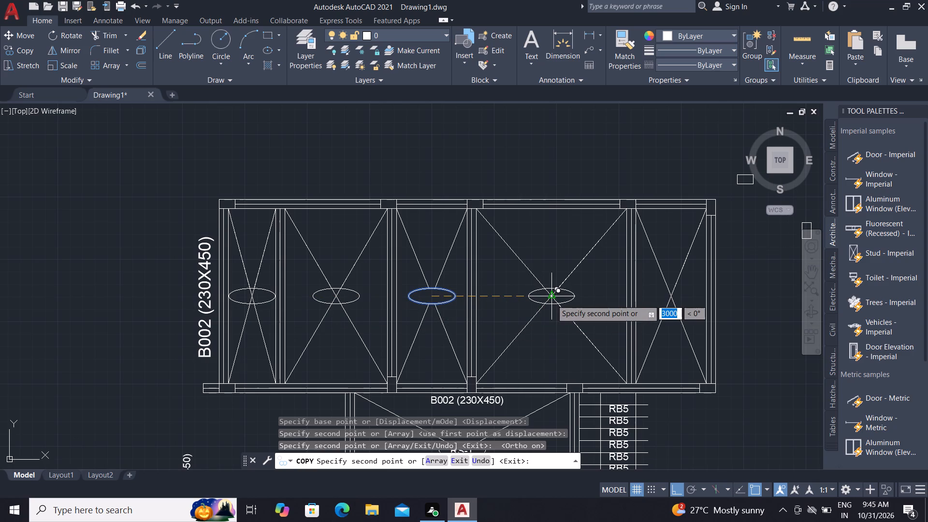
scroll(551, 300, "up", 3)
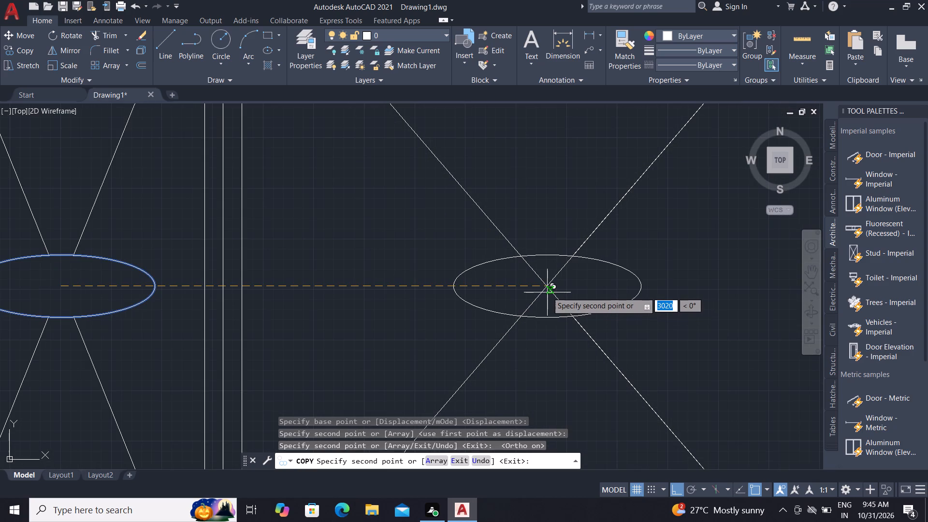
left_click(546, 287)
scroll(379, 292, "down", 2)
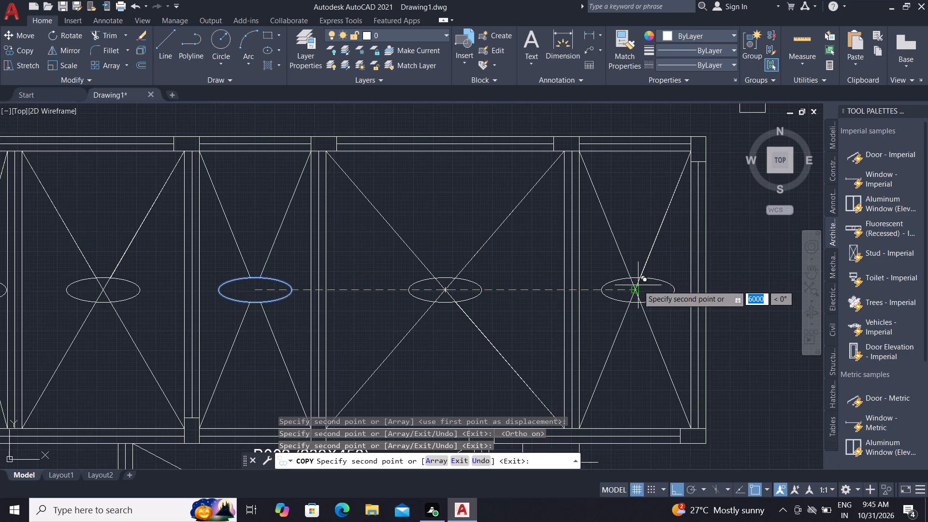
left_click(637, 289)
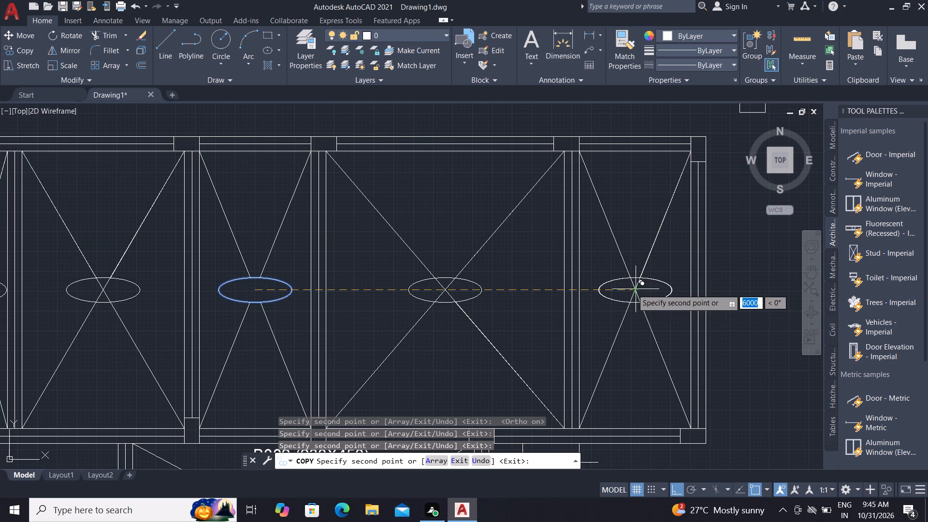
key("Escape")
Trim the crossing diagonals inside the ellipse of the upper row's wide fourth bay.
type("TR")
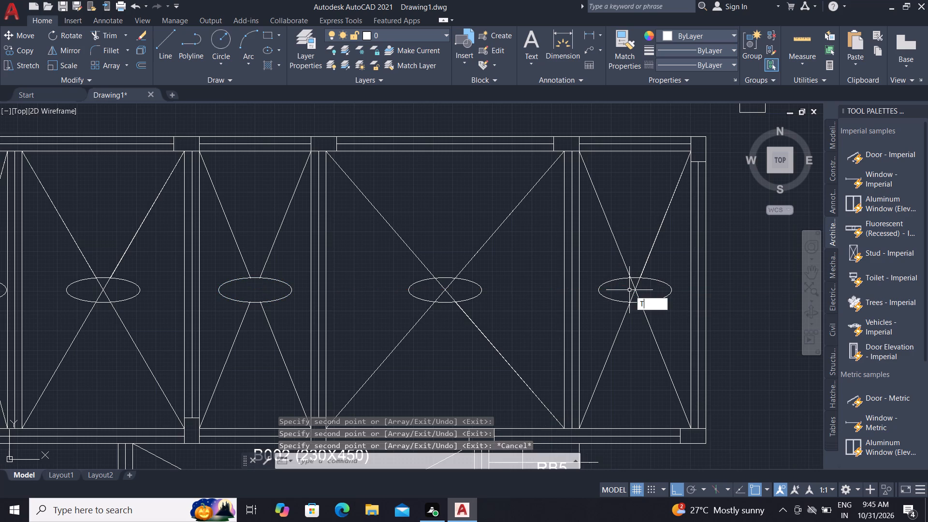
key("space")
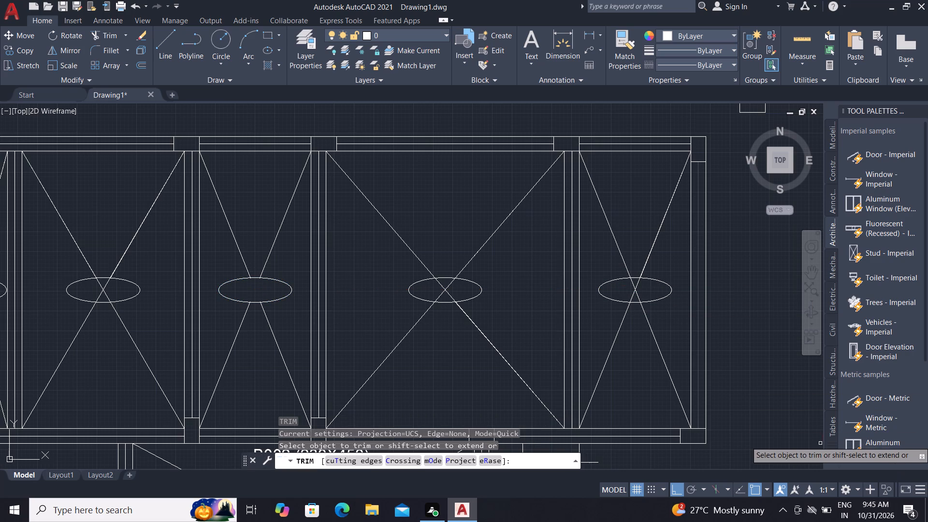
scroll(461, 297, "up", 2)
left_click(400, 277)
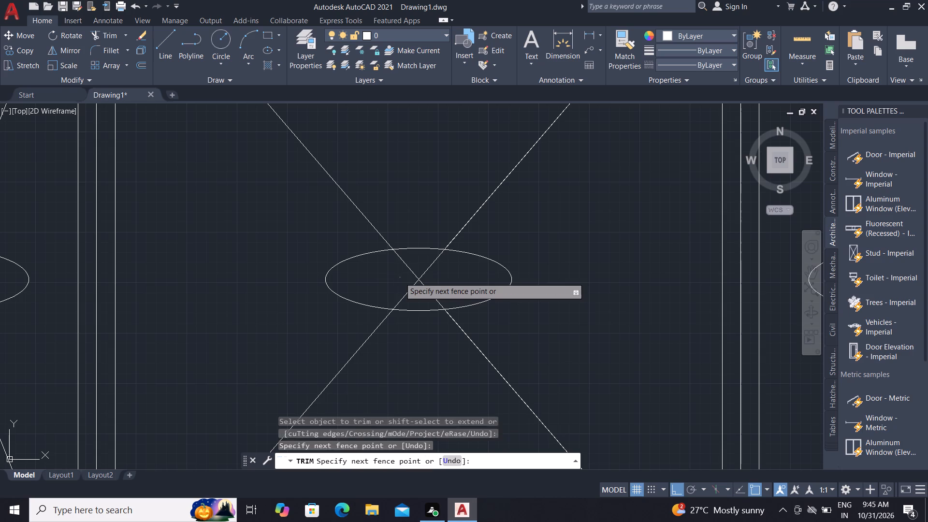
left_click(451, 272)
left_click(399, 287)
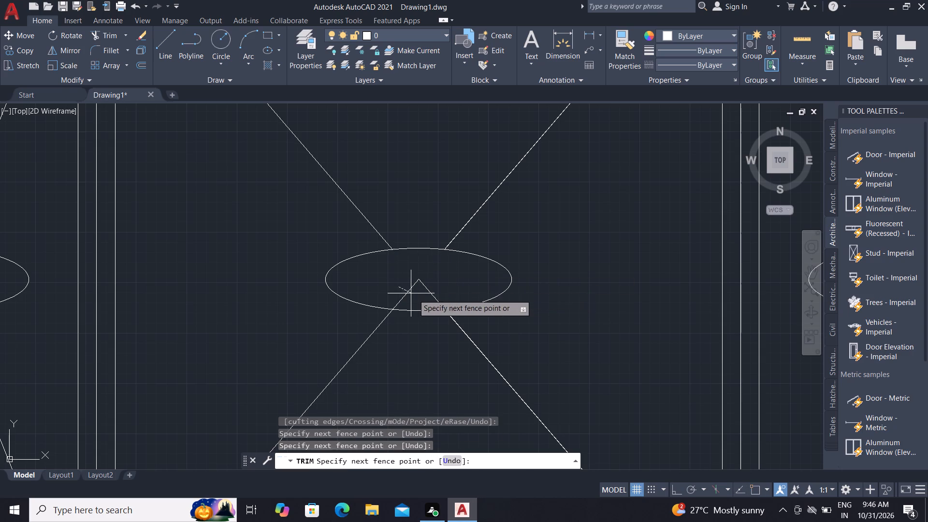
left_click(484, 286)
Trim the crossing diagonals inside the ellipse of the upper row's fifth bay.
scroll(406, 302, "down", 3)
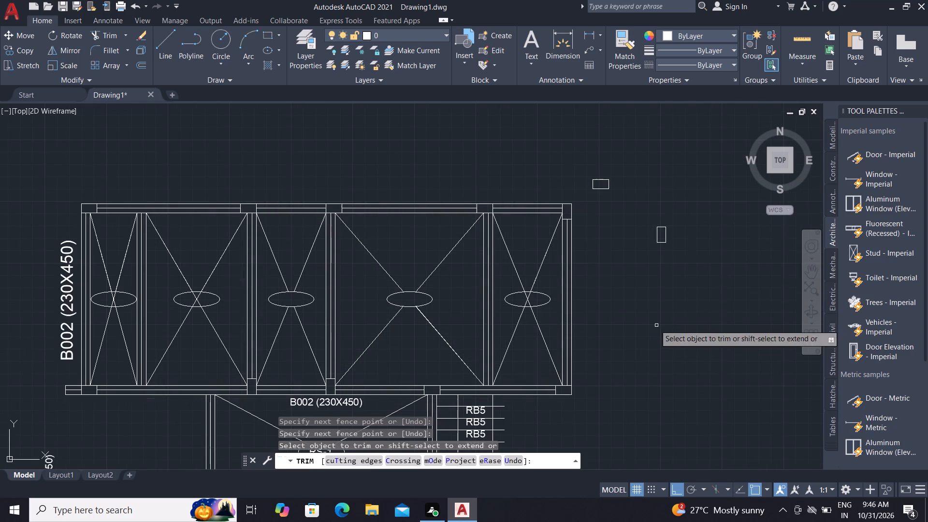
scroll(535, 297, "up", 4)
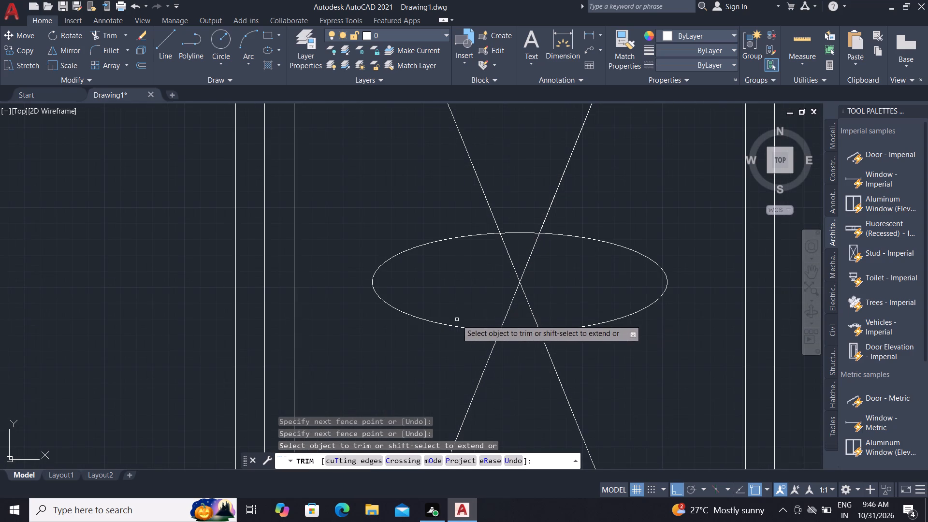
left_click(492, 266)
left_click(551, 270)
left_click(491, 284)
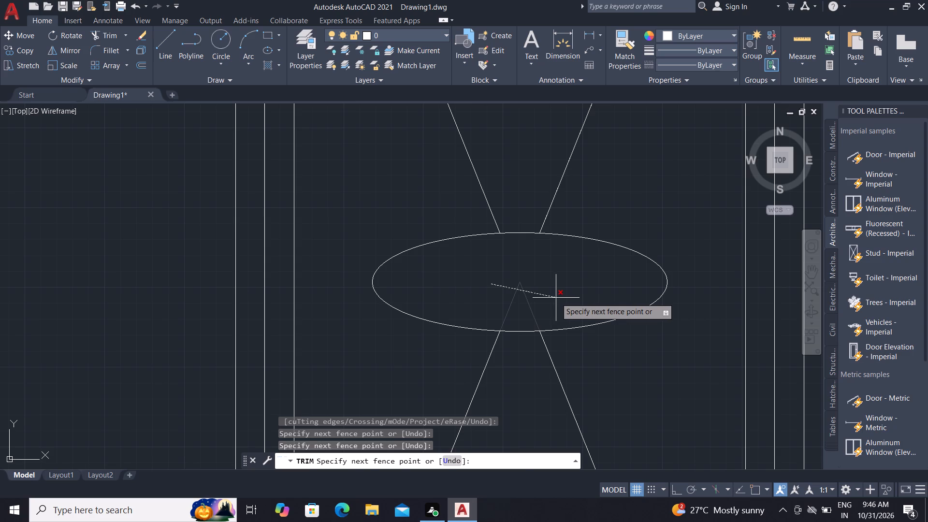
left_click(556, 298)
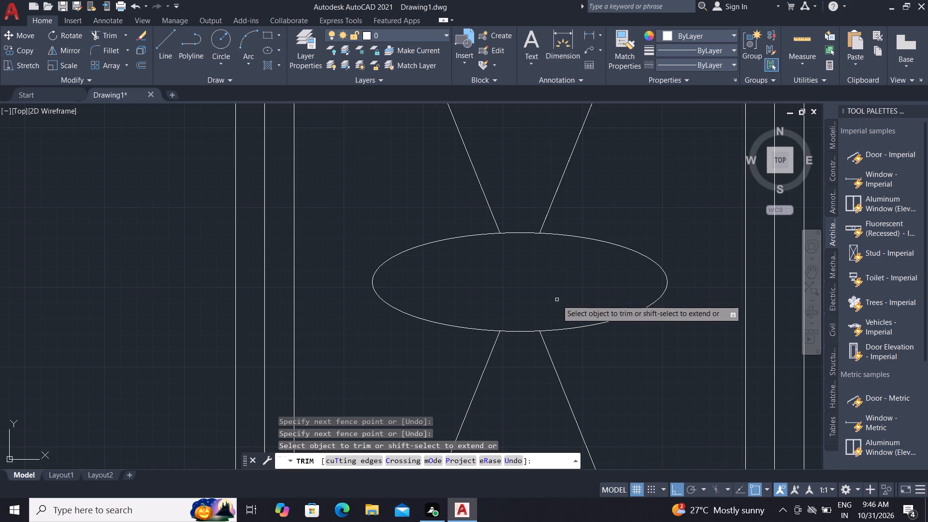
key("Escape")
key("Escape")
key("Escape")
key("Escape")
key("Escape")
key("Escape")
key("Escape")
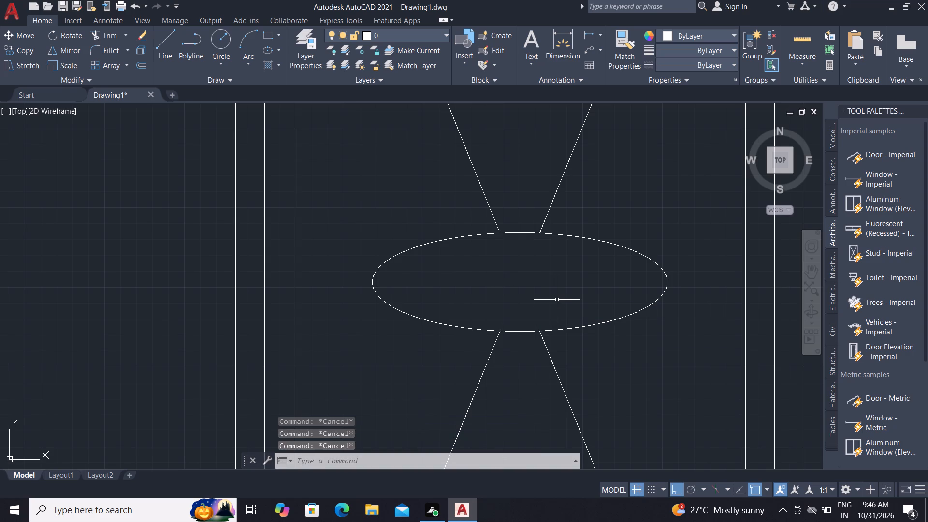
key("Escape")
key("Escape")
Turn Ortho off while trying to copy the lower bay's RS-1 label to the first upper bay's ellipse.
scroll(558, 245, "down", 3)
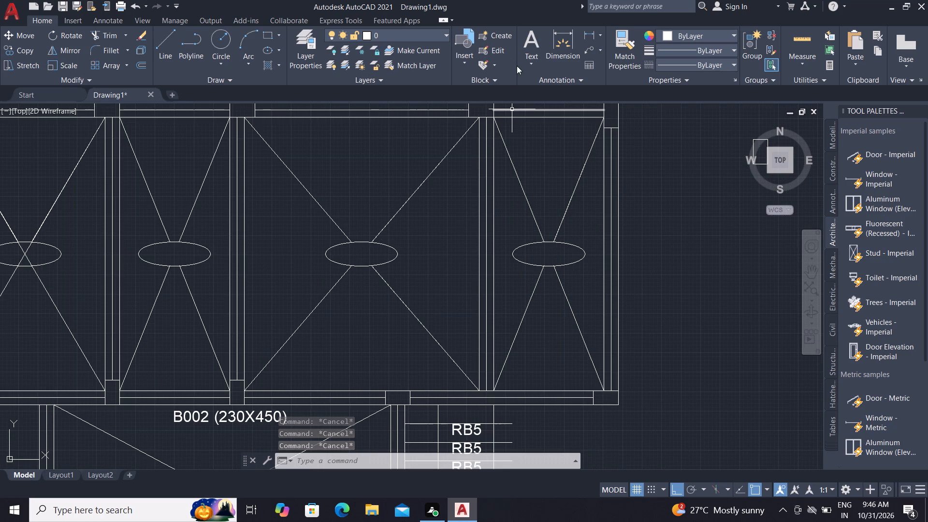
left_click(7, 49)
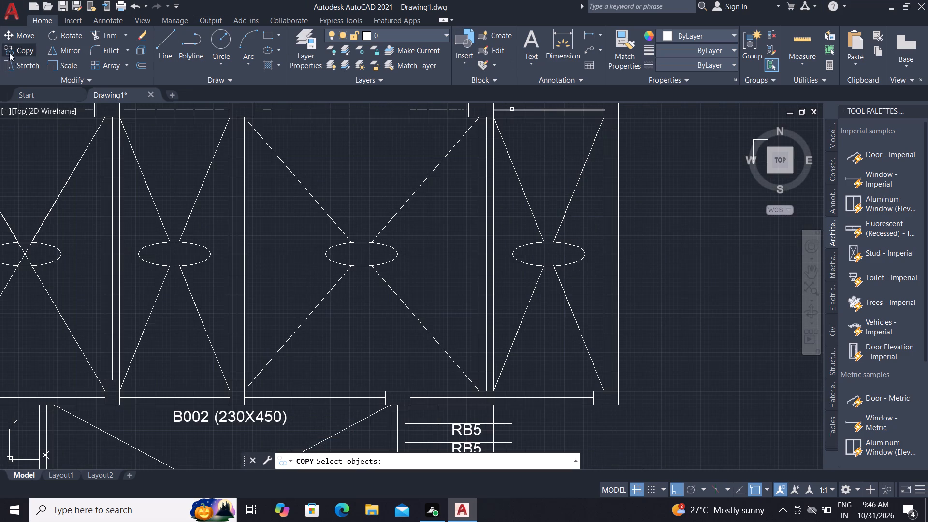
scroll(65, 130, "down", 2)
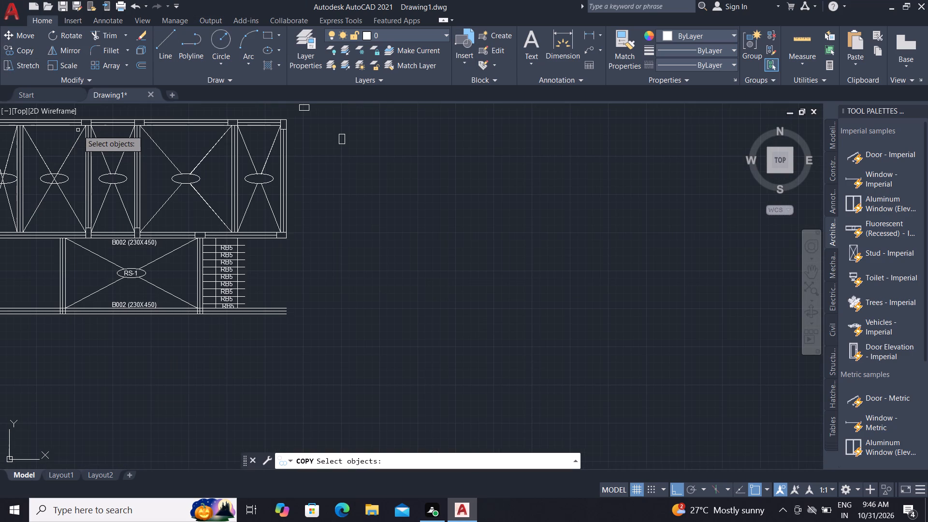
scroll(93, 133, "down", 4)
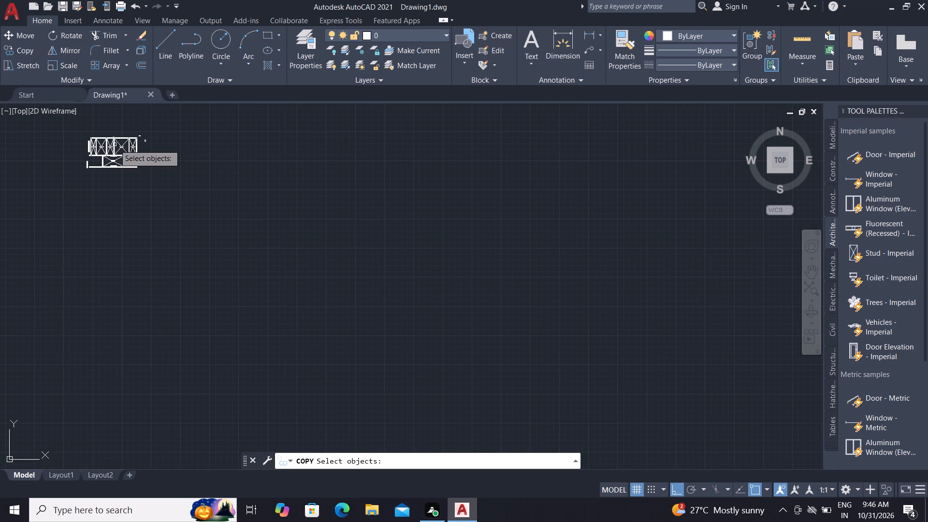
scroll(86, 148, "up", 4)
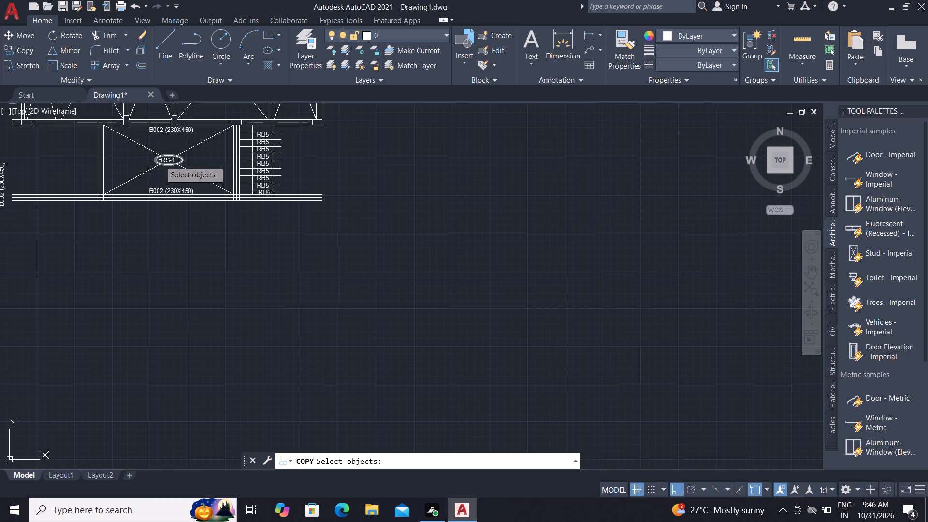
left_click(163, 160)
right_click(163, 160)
left_click(164, 160)
scroll(174, 163, "down", 3)
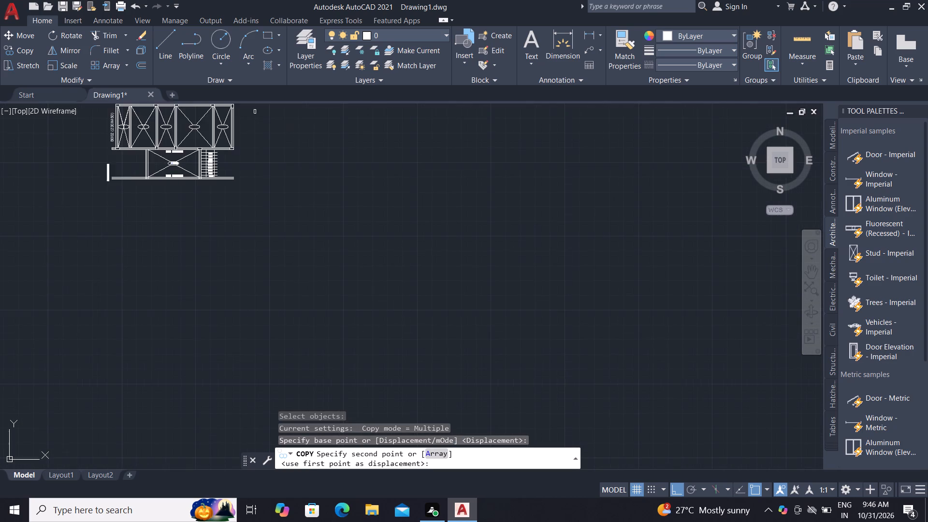
scroll(220, 223, "down", 1)
key("F8")
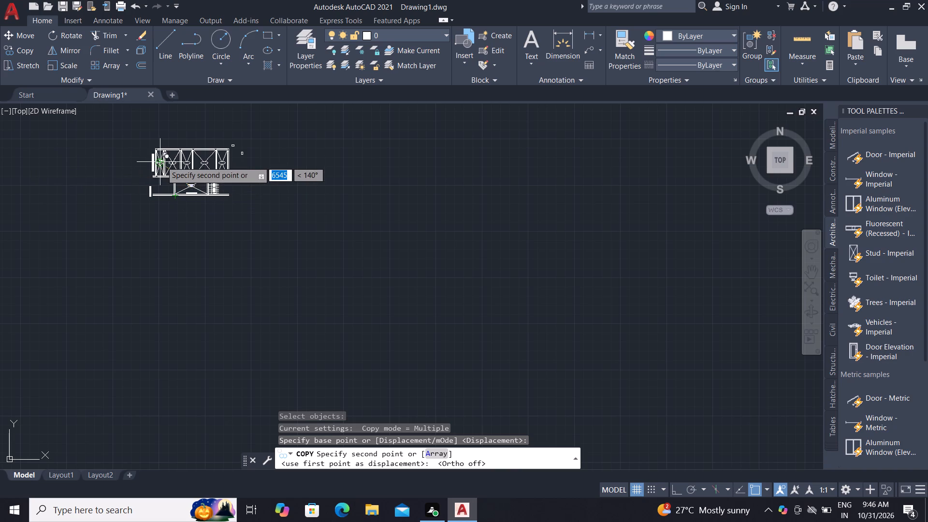
scroll(166, 161, "up", 8)
scroll(145, 169, "down", 1)
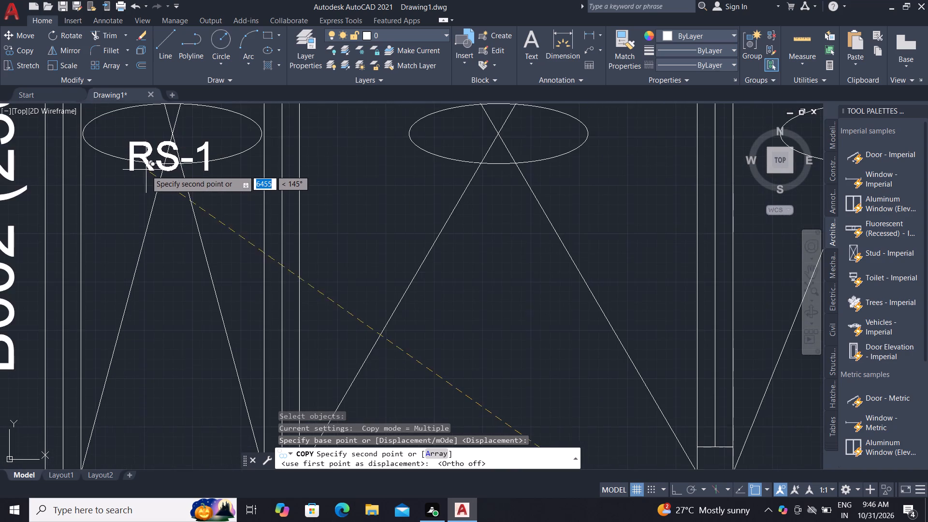
scroll(152, 181, "down", 1)
key("Escape")
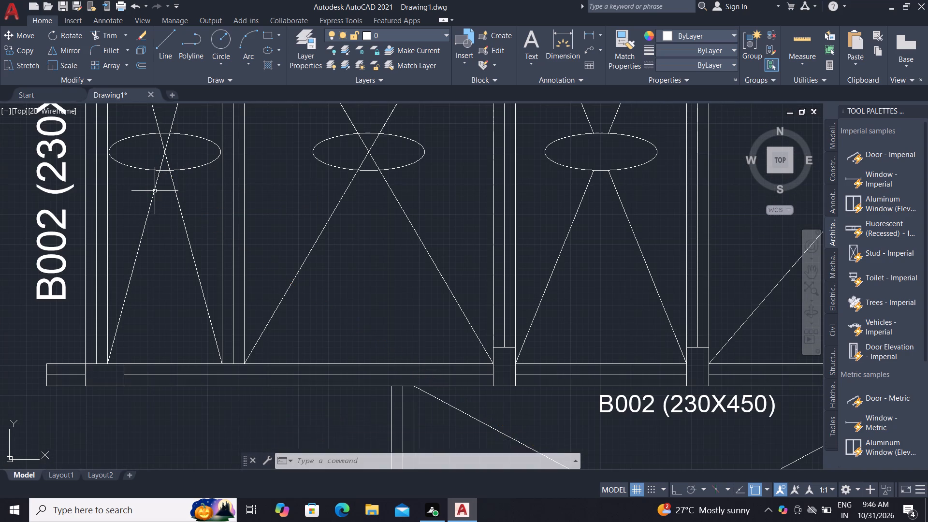
Trim the crossing diagonals inside the ellipse of the upper row's narrow first bay.
type("TR")
key("space")
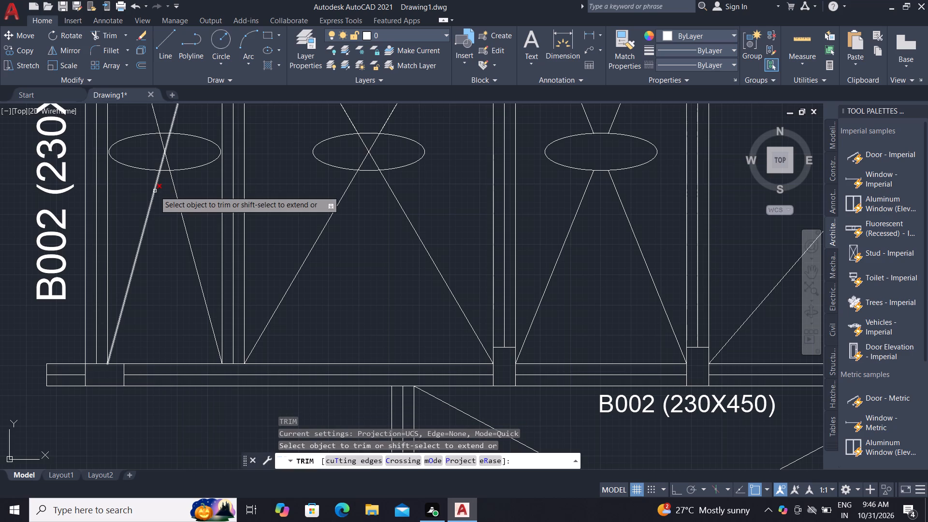
scroll(139, 159, "up", 3)
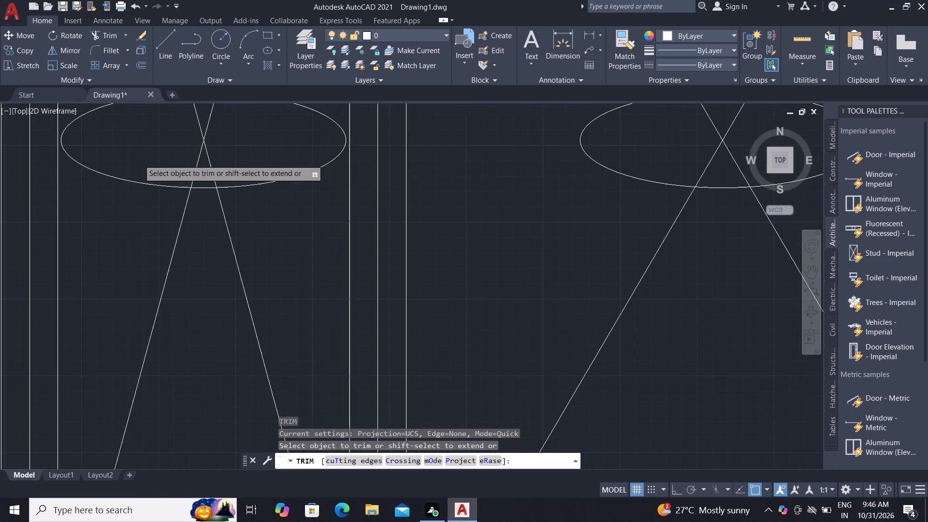
left_click(141, 159)
left_click(254, 174)
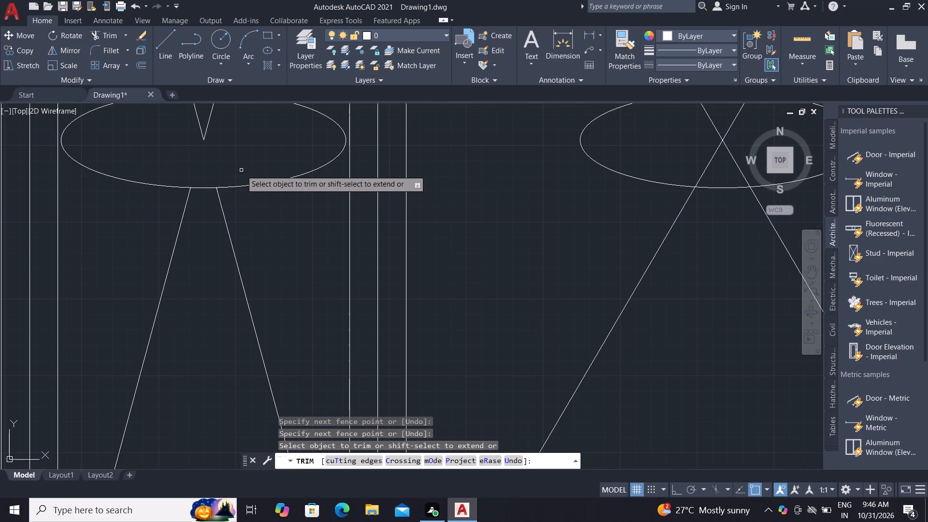
scroll(230, 263, "down", 1)
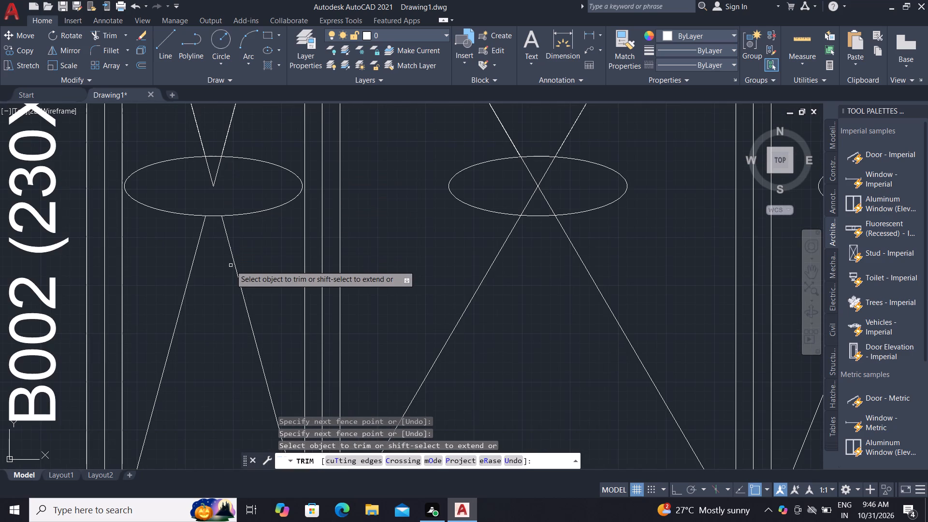
scroll(204, 180, "up", 3)
left_click(204, 169)
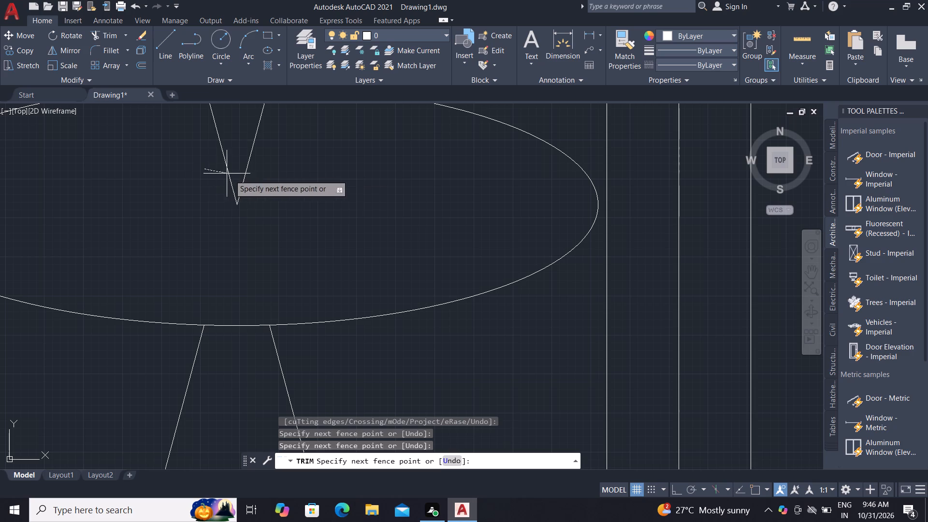
left_click(258, 188)
scroll(261, 190, "down", 4)
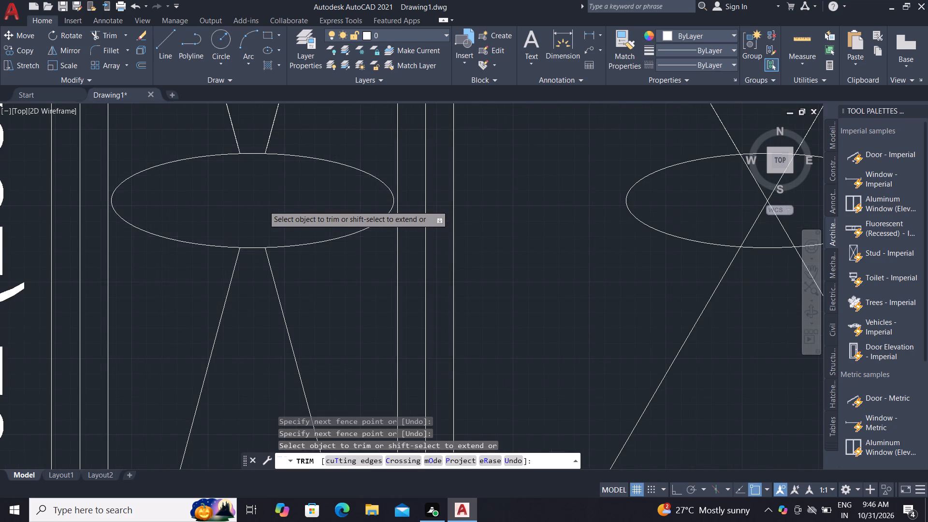
Trim the crossing diagonals inside the ellipse of the upper row's second bay.
scroll(263, 205, "down", 1)
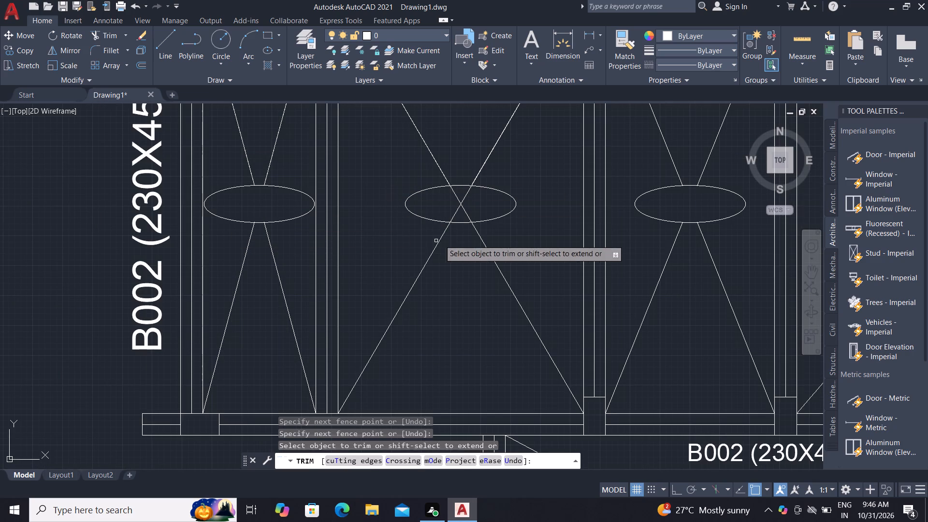
left_click(447, 210)
left_click(482, 205)
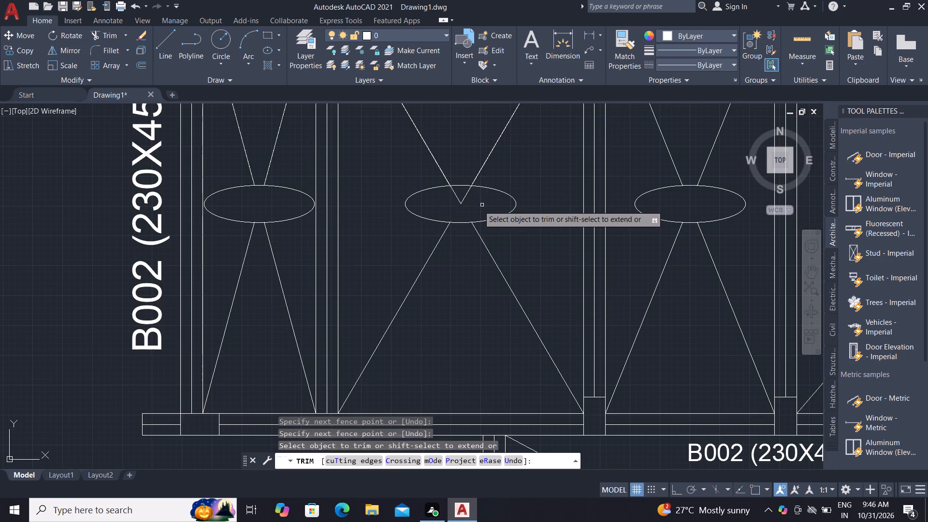
left_click(443, 197)
left_click(467, 199)
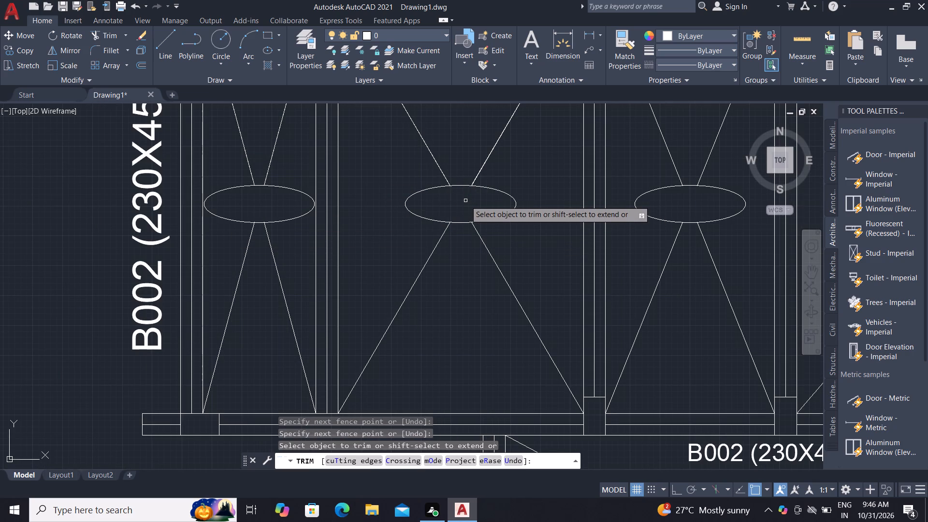
key("Escape")
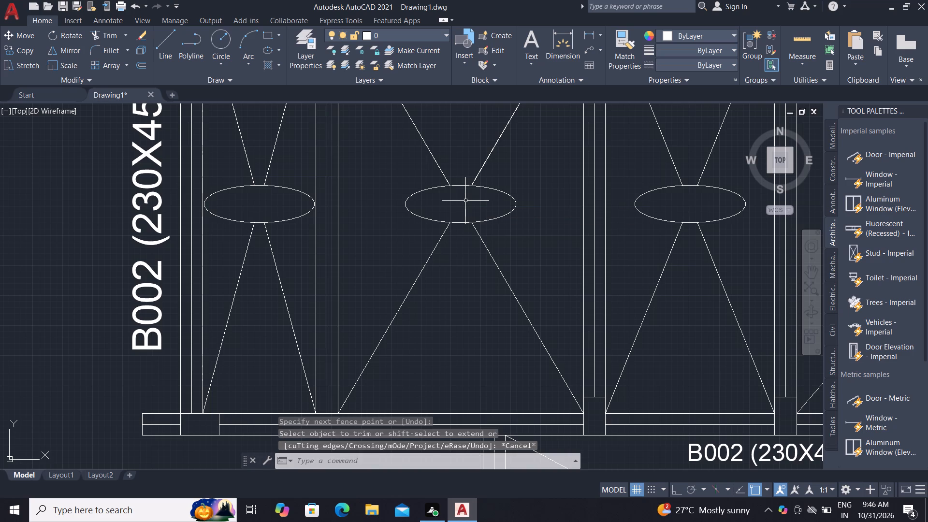
Copy the lower bay's RS-1 label into the ellipses of the first and second upper bays.
left_click(10, 48)
scroll(224, 72, "down", 4)
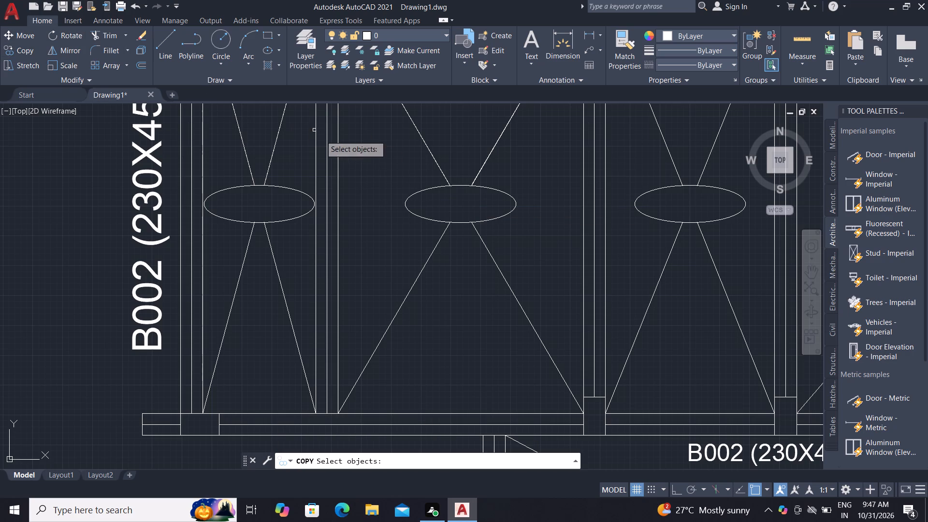
scroll(344, 153, "down", 2)
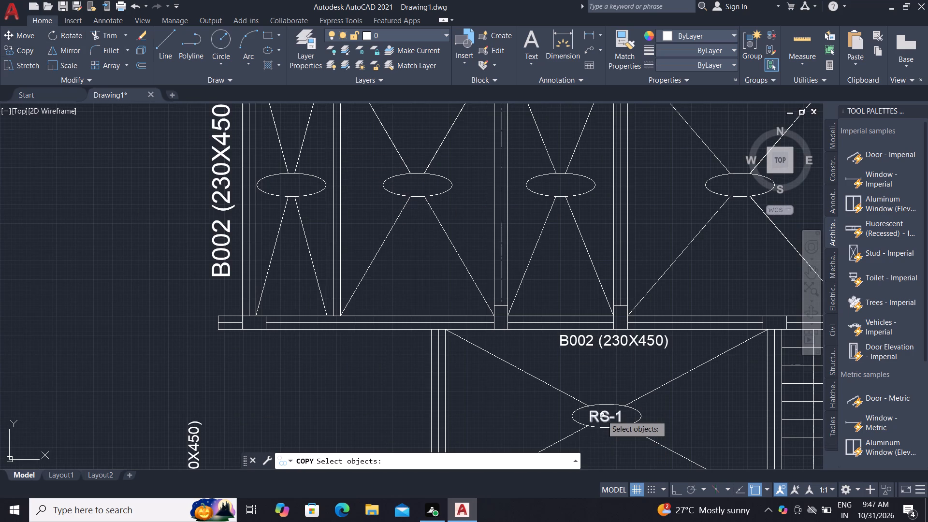
left_click(603, 415)
right_click_drag(603, 414, 603, 419)
left_click(603, 419)
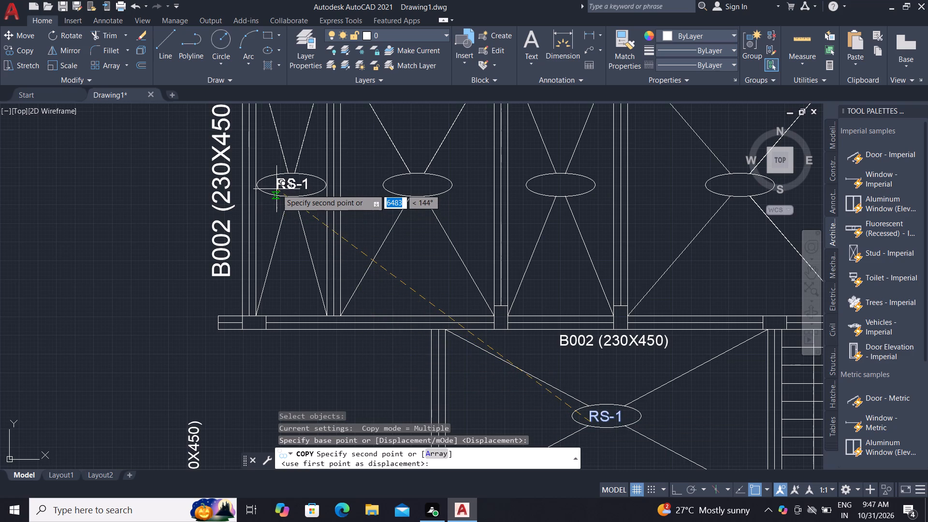
left_click(277, 189)
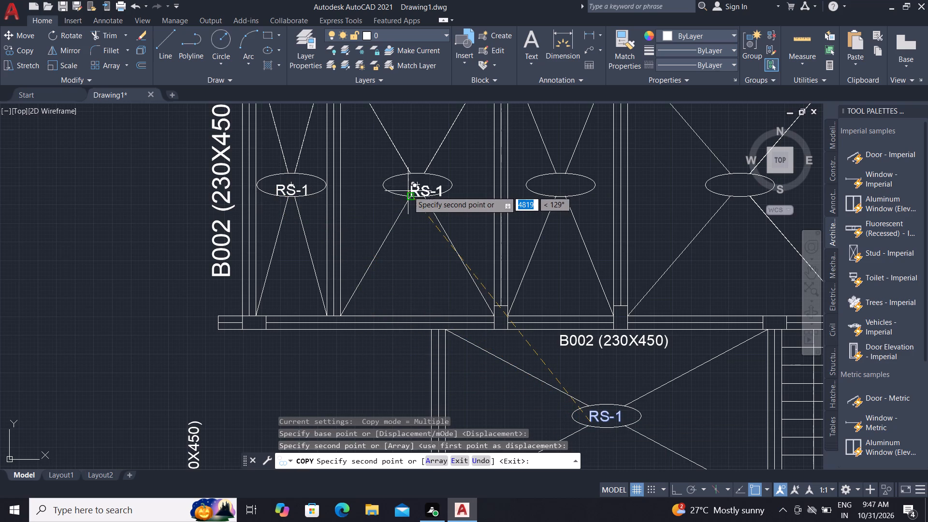
left_click(408, 190)
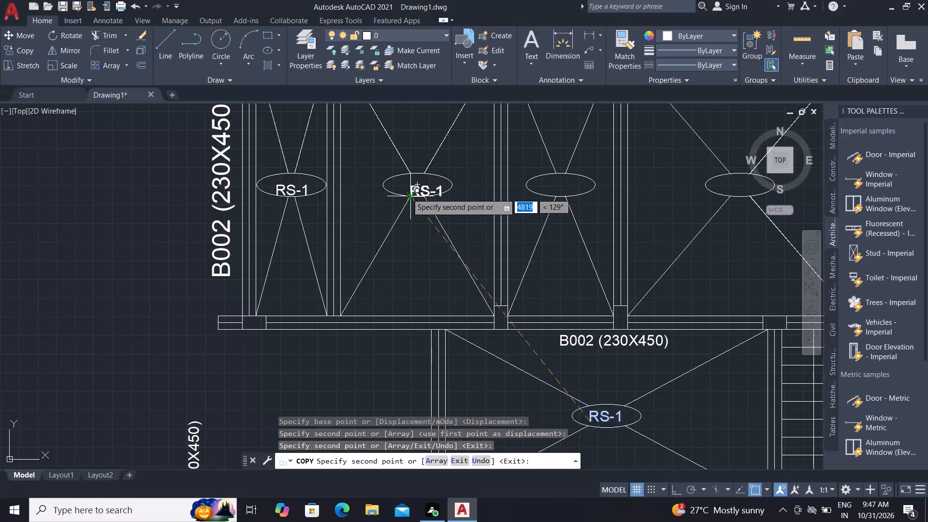
key("Escape")
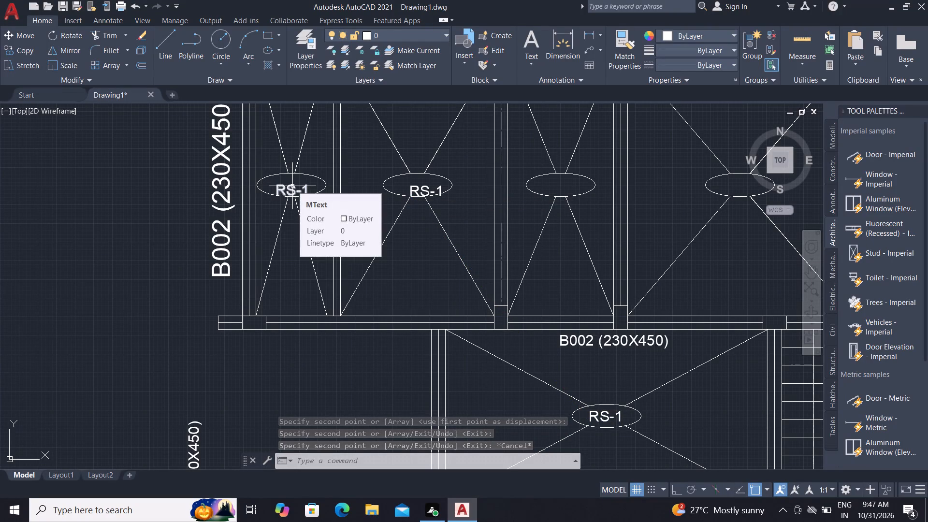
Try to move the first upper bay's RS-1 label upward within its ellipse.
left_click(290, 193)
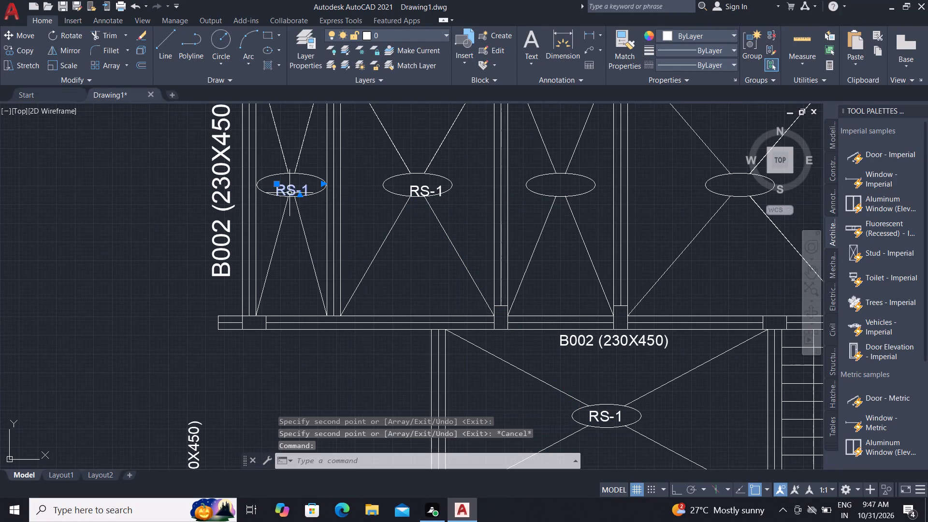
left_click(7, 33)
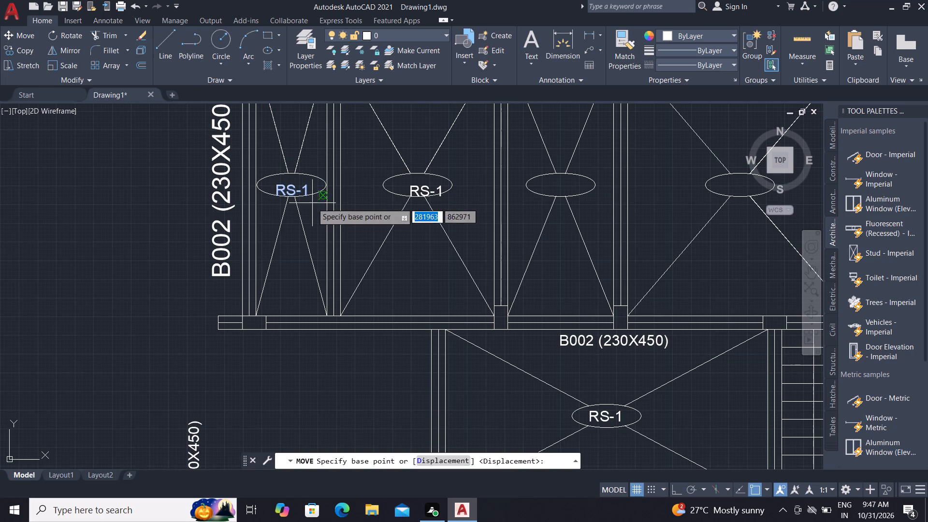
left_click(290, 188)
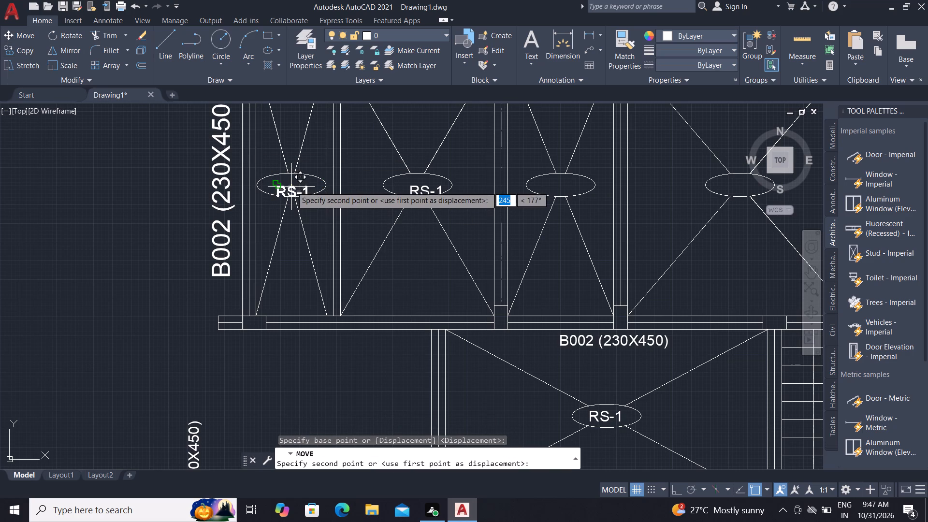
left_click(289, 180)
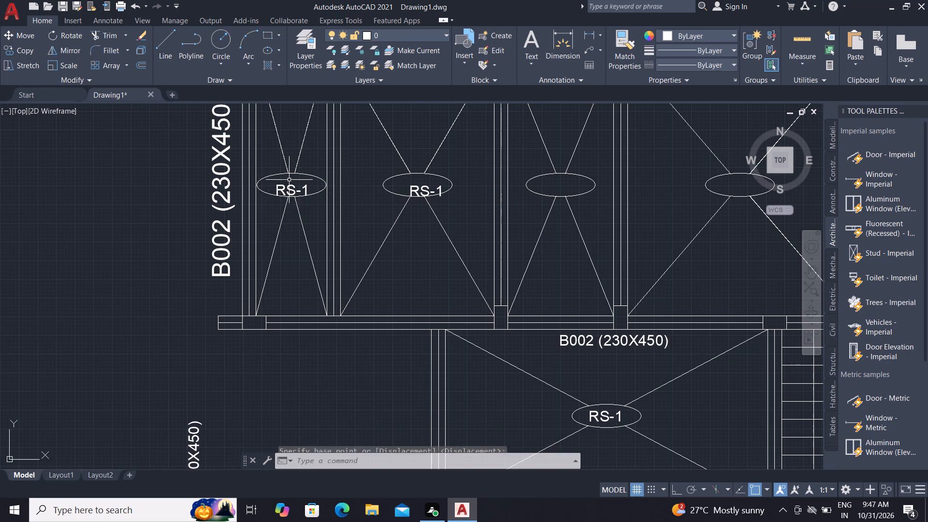
Move the first upper bay's RS-1 label slightly upward so it sits centred in its ellipse.
scroll(289, 243, "down", 1)
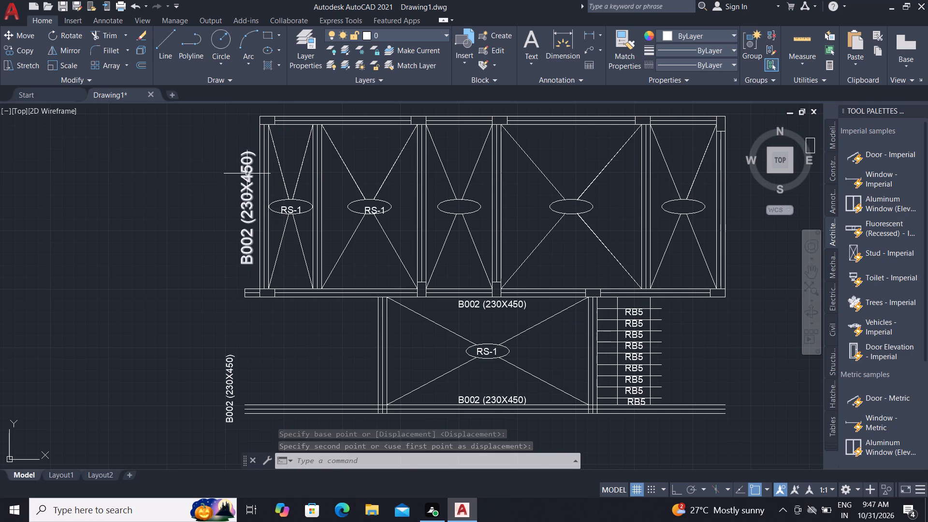
key("m")
key("space")
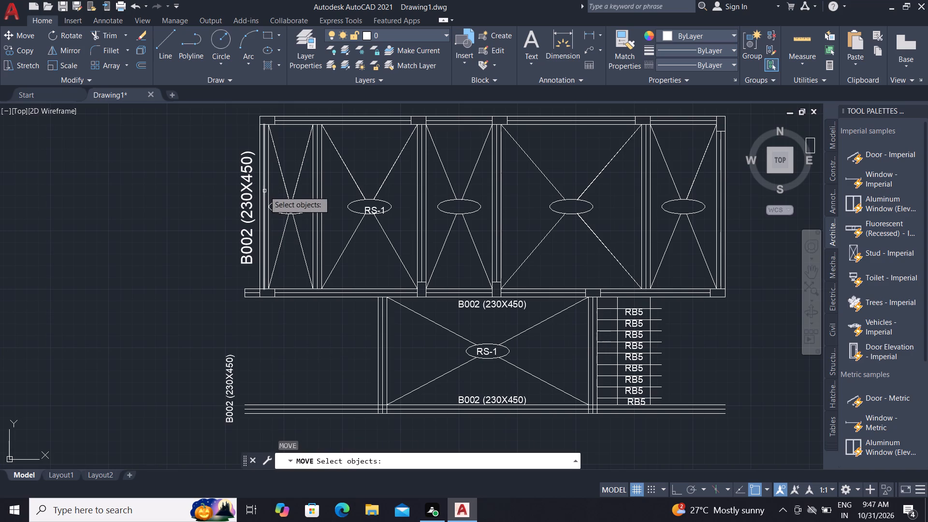
left_click(290, 208)
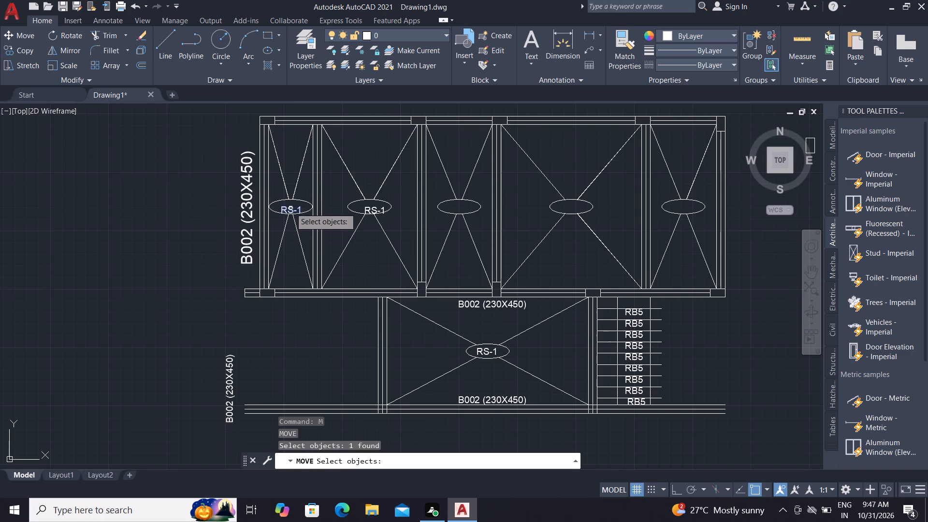
right_click(290, 204)
left_click(291, 203)
scroll(290, 203, "up", 6)
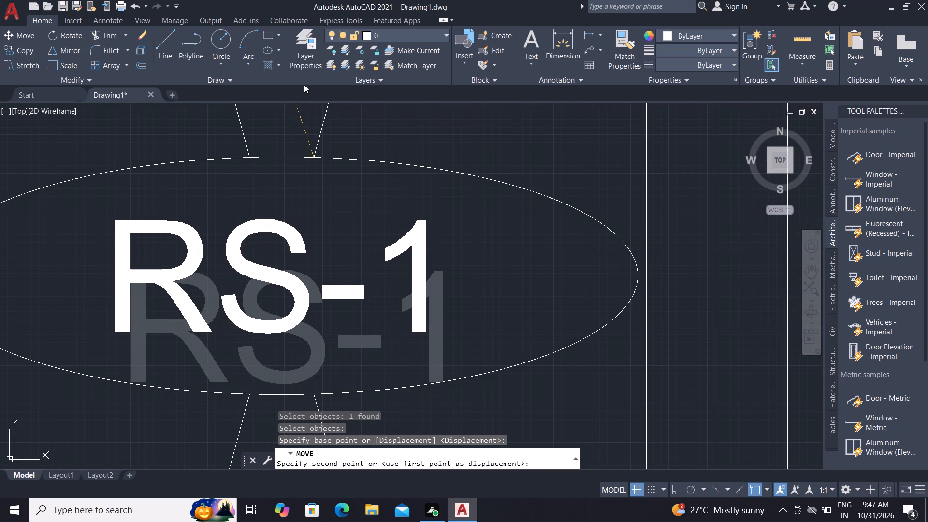
scroll(314, 134, "down", 2)
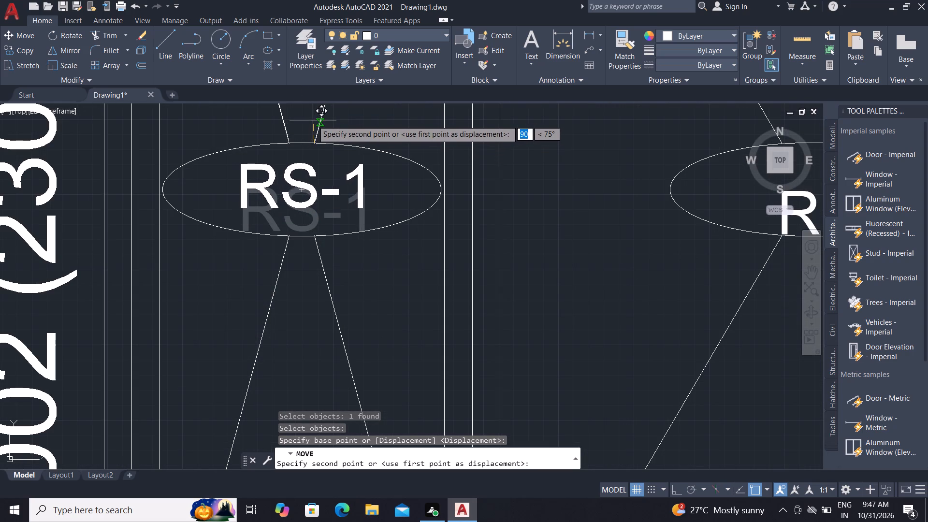
left_click(312, 121)
scroll(262, 245, "down", 2)
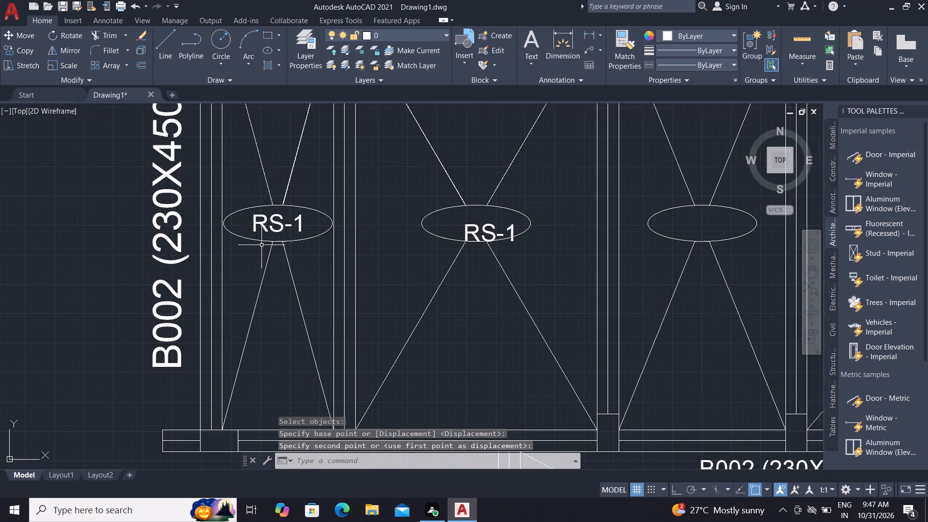
Delete the off-centre RS-1 label in the second upper bay's ellipse.
left_click(477, 230)
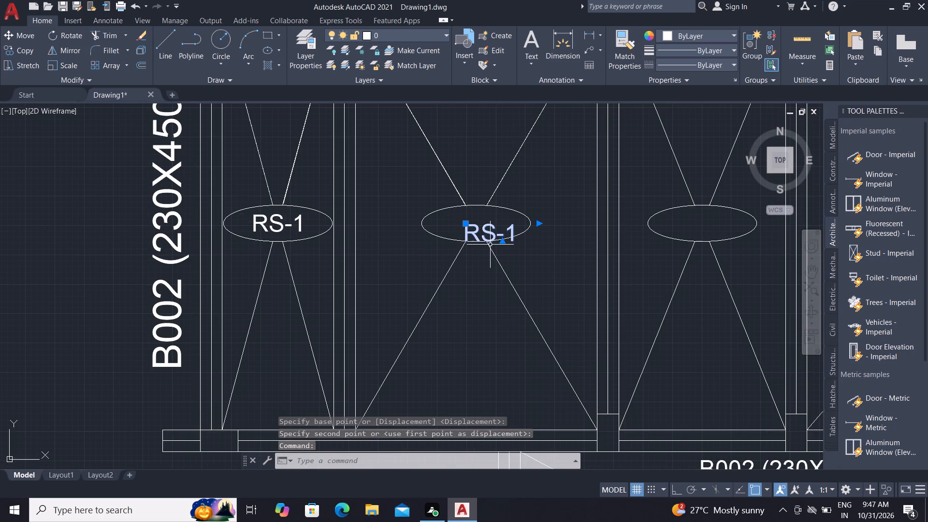
key("Delete")
Copy the first upper bay's RS-1 label horizontally, with Ortho on, into the ellipses of the second and third upper bays.
type("CO")
key("space")
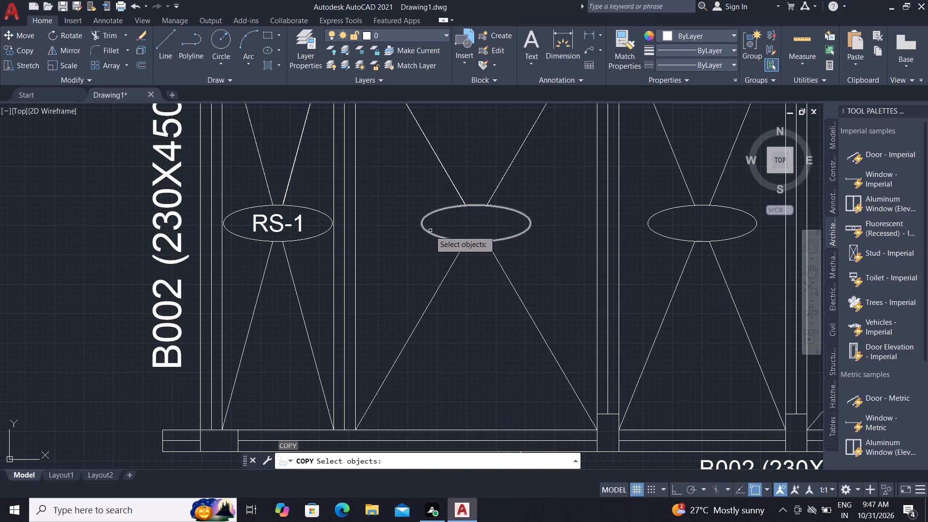
left_click(276, 222)
right_click(276, 222)
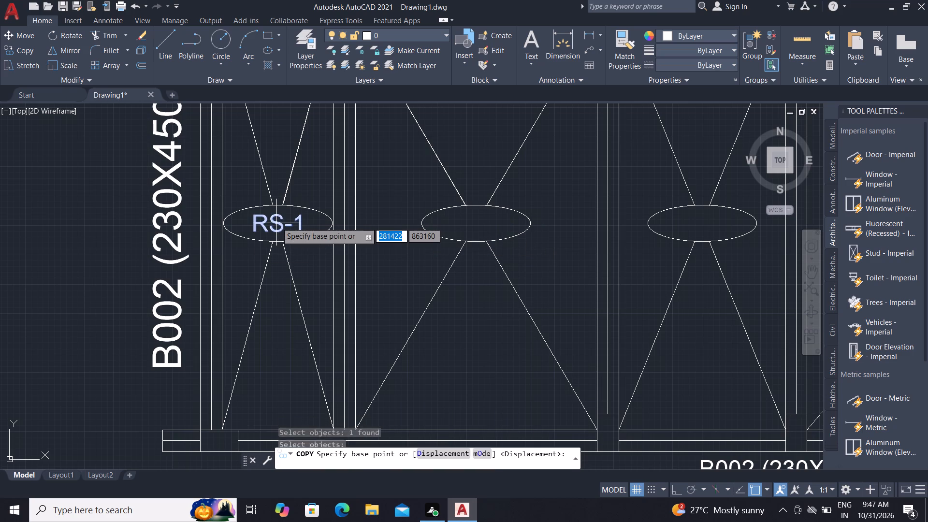
left_click(276, 222)
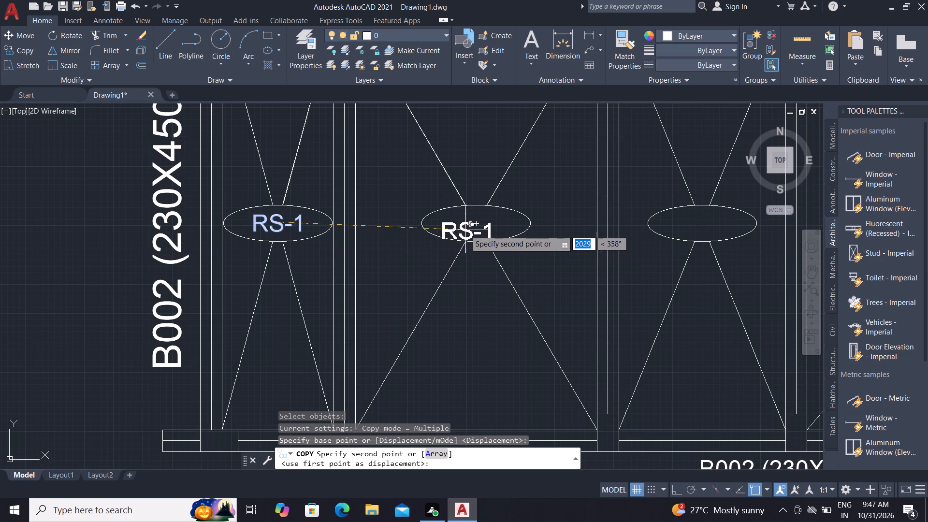
key("F8")
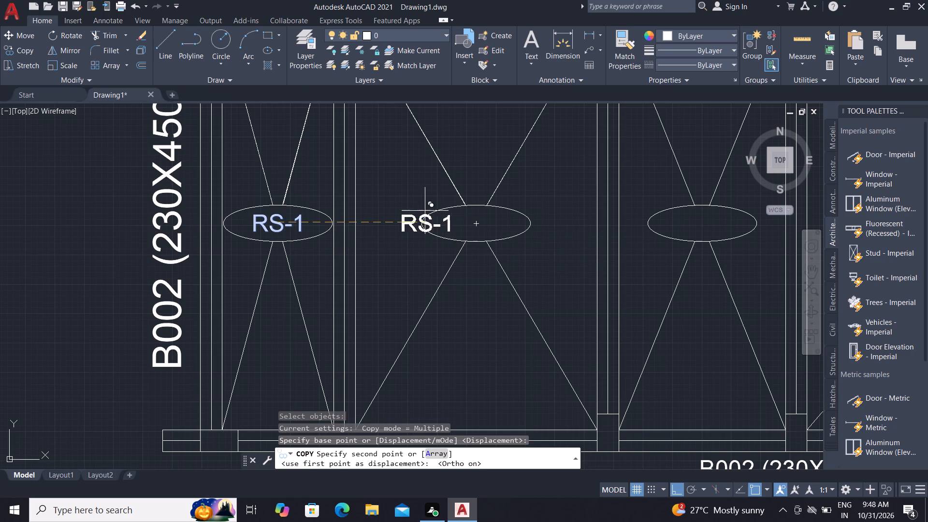
scroll(421, 207, "down", 1)
scroll(455, 212, "up", 2)
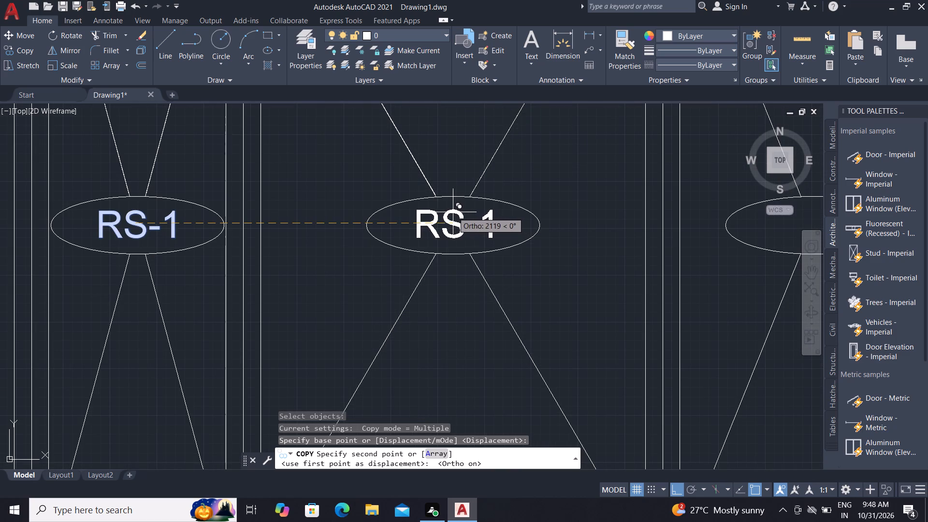
left_click(453, 212)
scroll(441, 209, "down", 3)
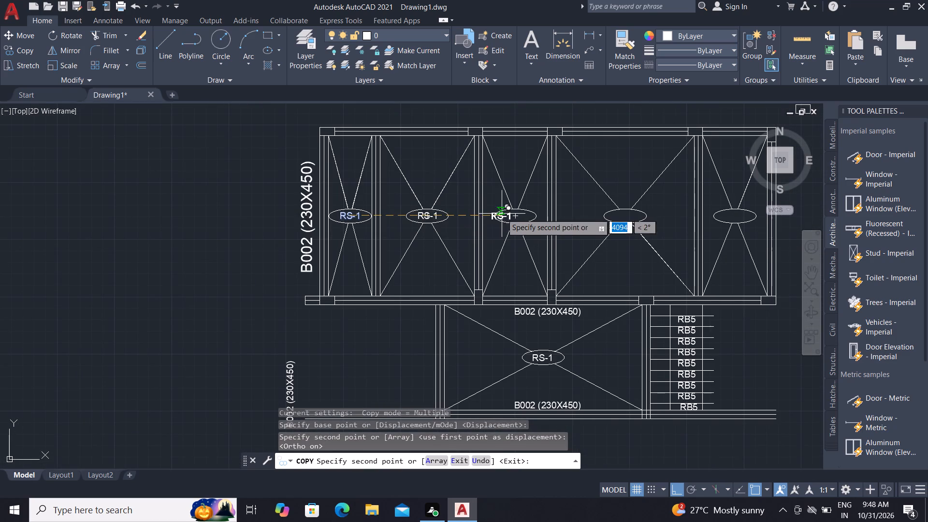
scroll(514, 214, "up", 2)
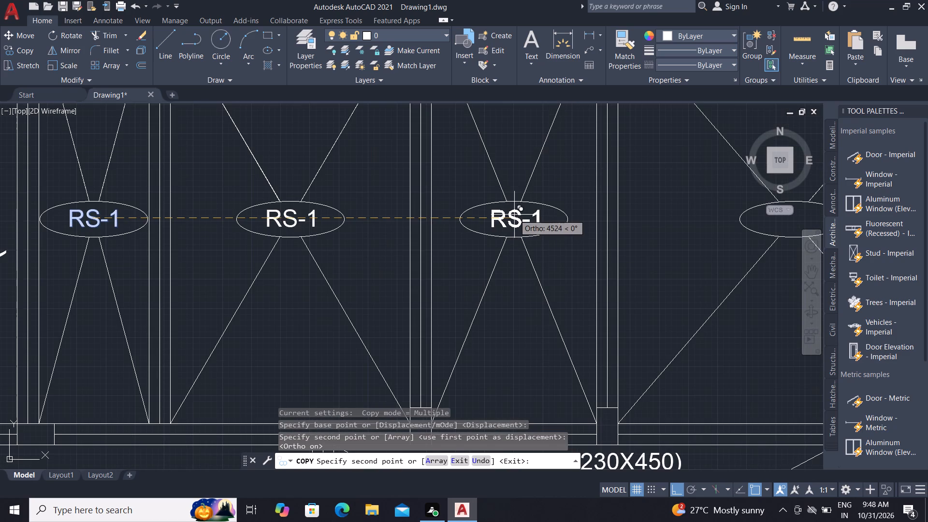
left_click(514, 215)
Place further copies of the RS-1 label in the ellipses of the fourth and fifth upper bays, and end the copying.
scroll(410, 224, "down", 1)
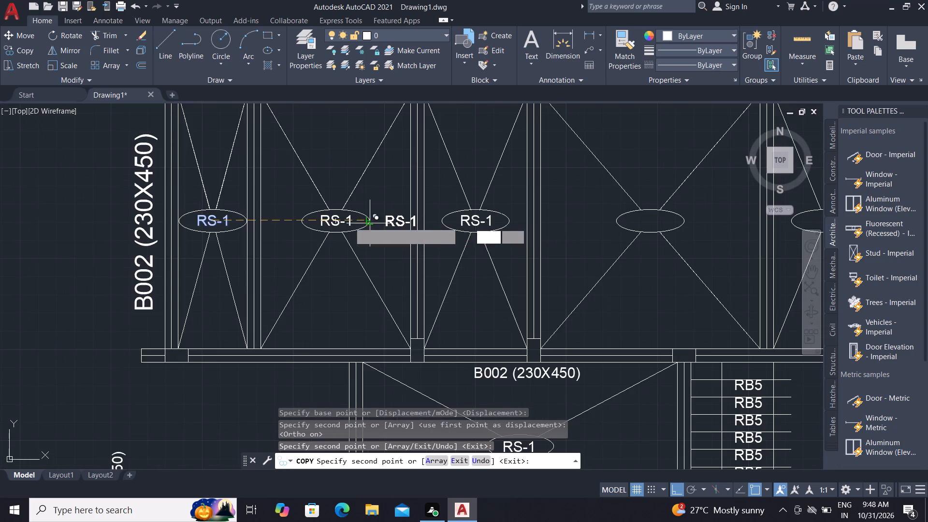
scroll(343, 222, "down", 2)
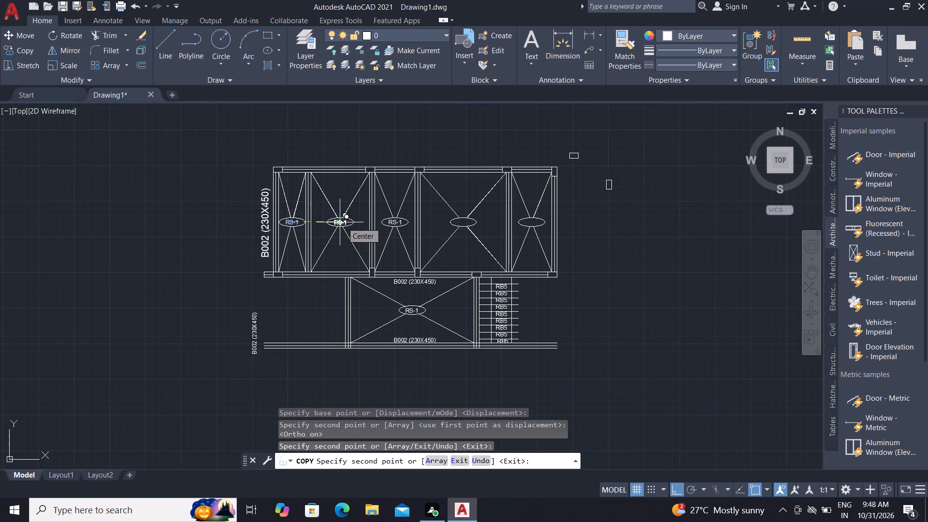
scroll(458, 214, "up", 1)
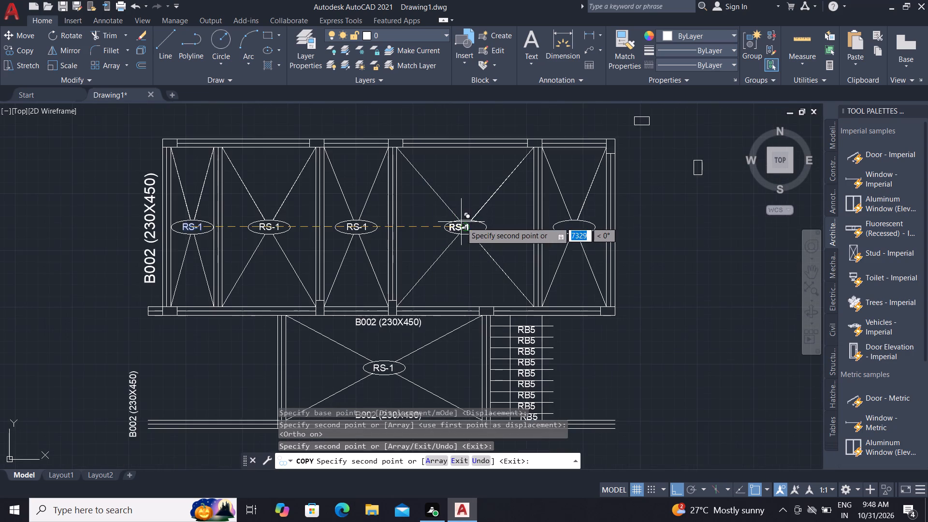
scroll(466, 229, "up", 3)
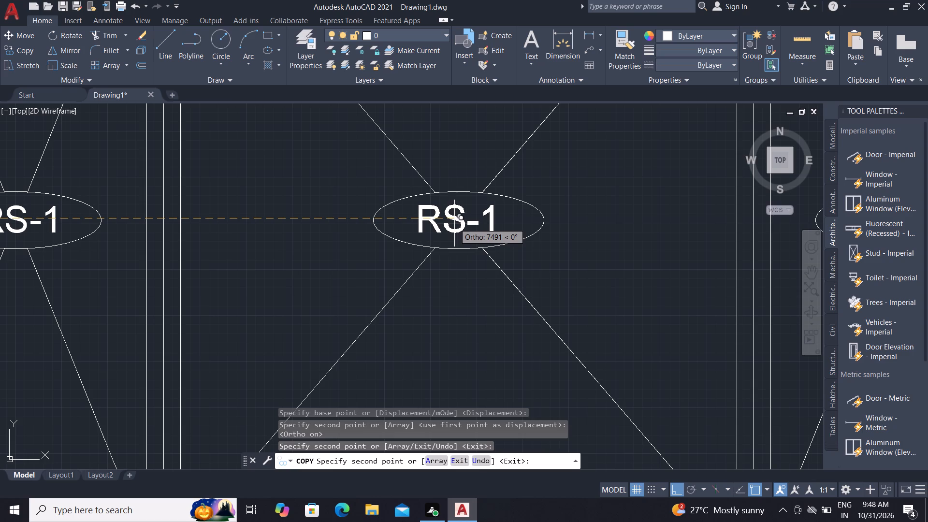
left_click(458, 223)
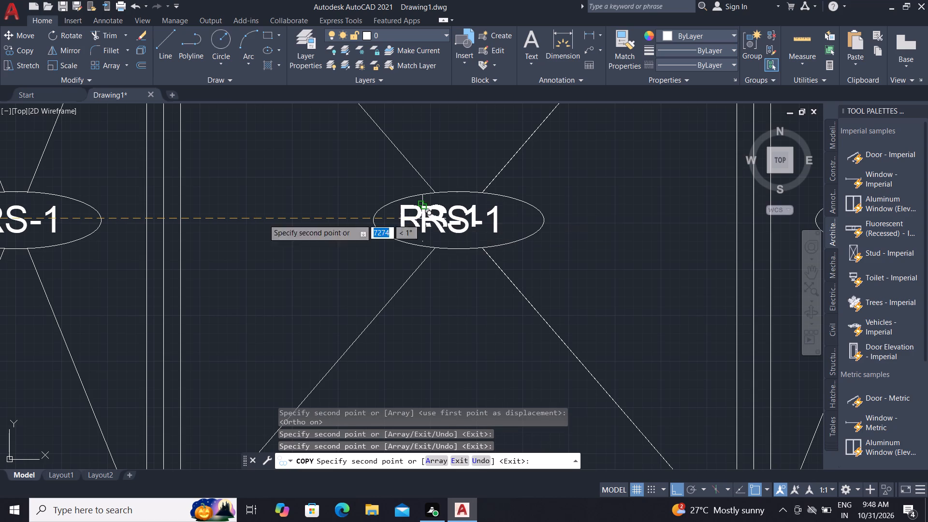
scroll(225, 217, "down", 3)
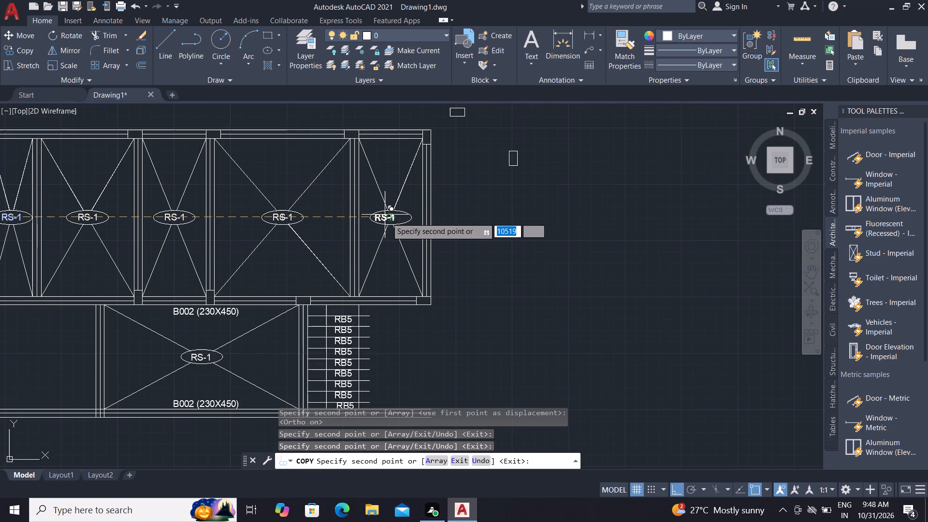
scroll(390, 218, "up", 2)
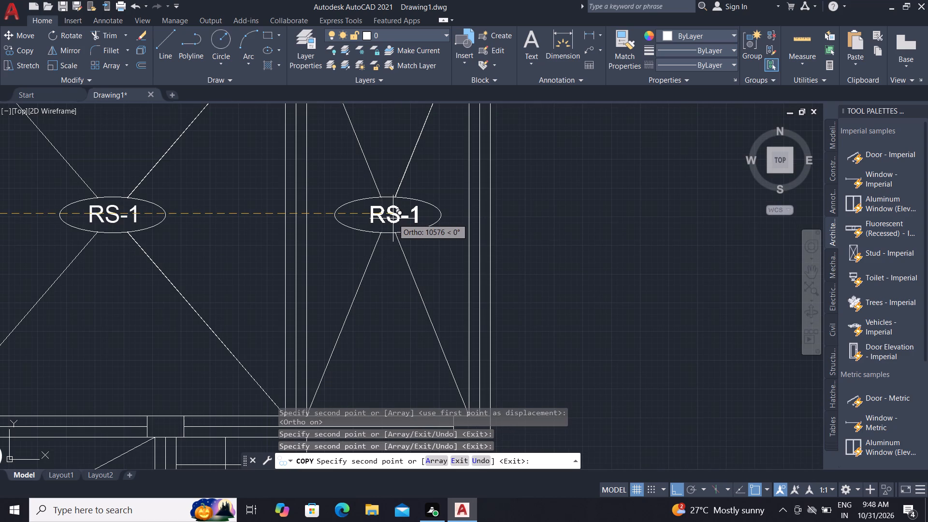
left_click(391, 218)
key("Escape")
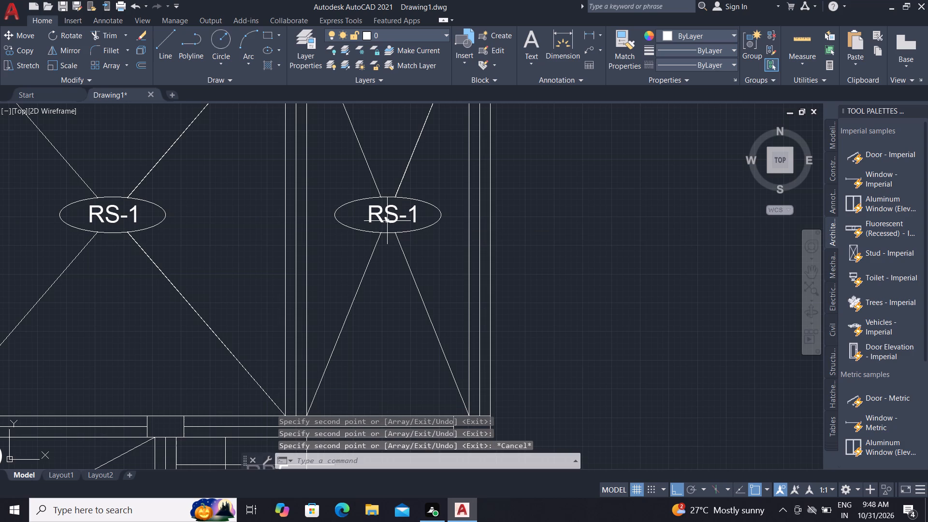
Change the label text in the wide fourth upper bay's ellipse to RS-2.
double_click(108, 213)
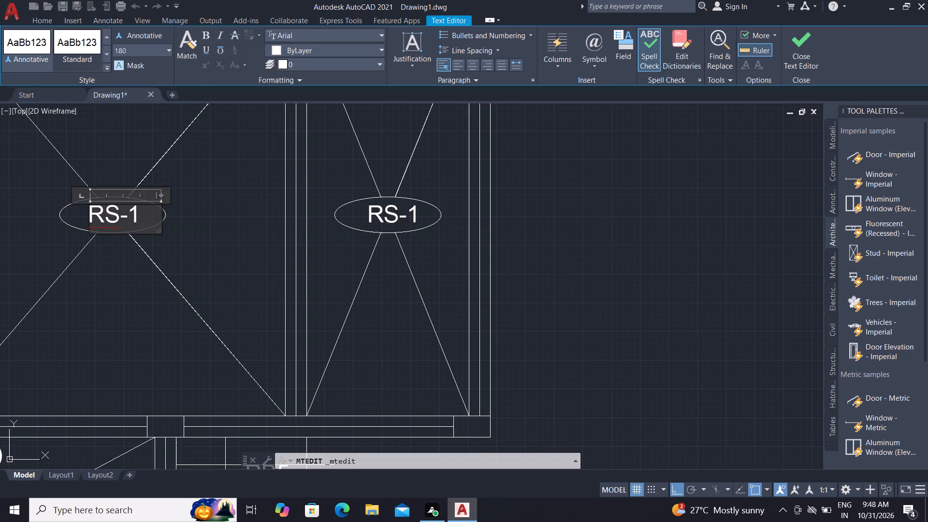
scroll(111, 213, "up", 1)
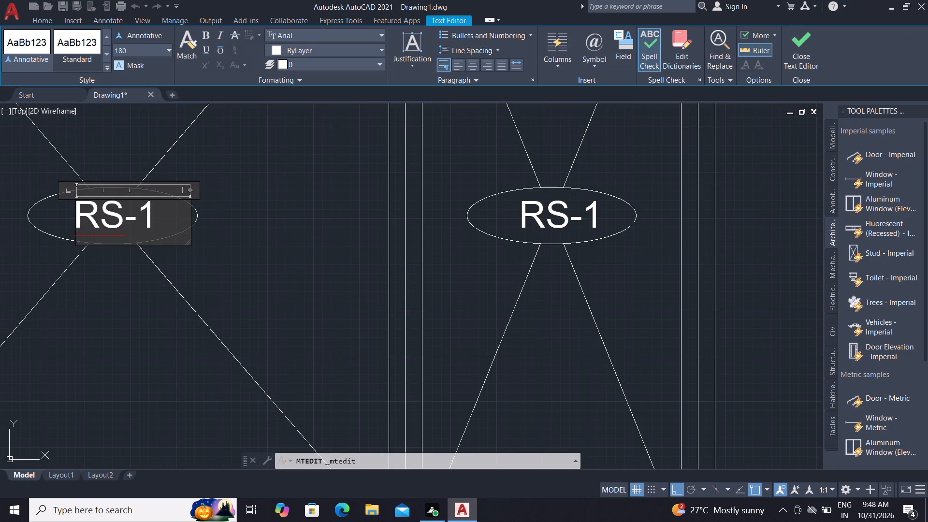
left_click(155, 214)
key("BackSpace")
key("2")
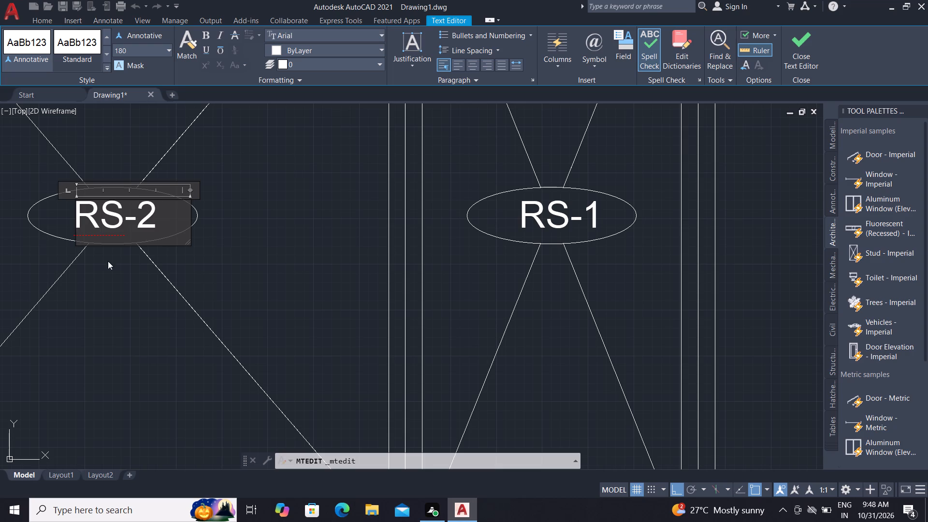
left_click(112, 300)
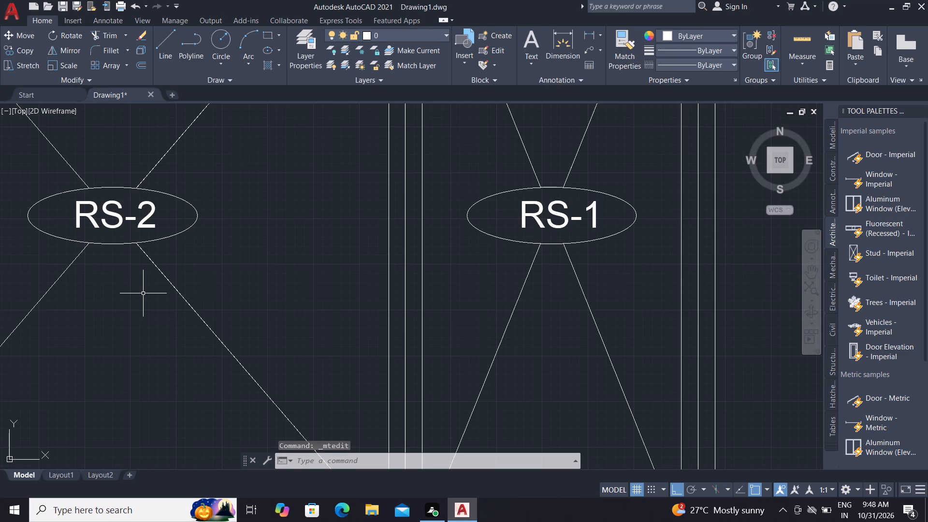
Draw a three-segment bracket line above the top beam, from the first upper bay to the fifth, about 10100 units long horizontally.
scroll(146, 295, "down", 1)
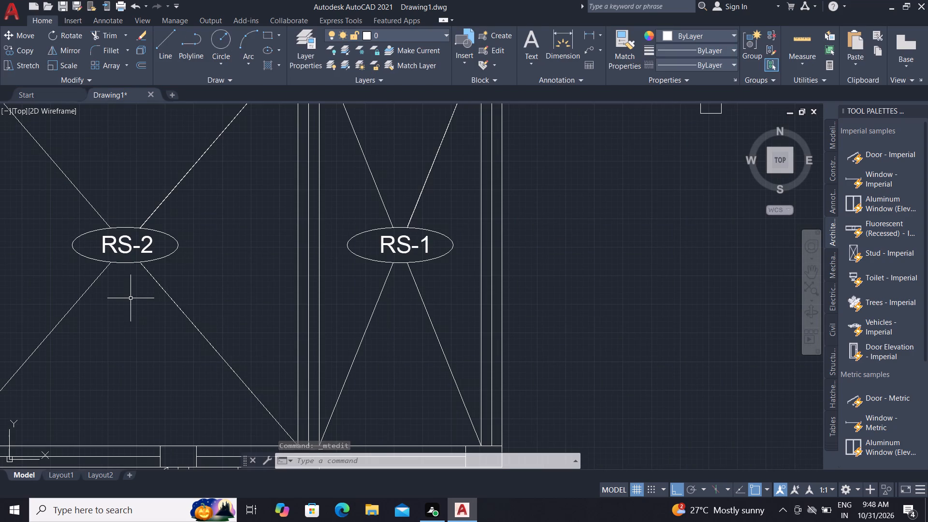
scroll(138, 327, "down", 3)
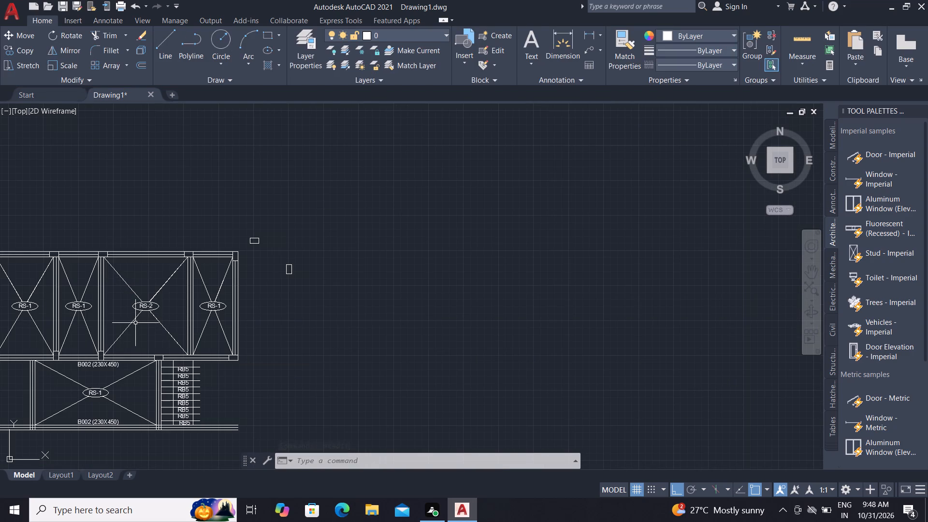
middle_click_drag(135, 323, 202, 352)
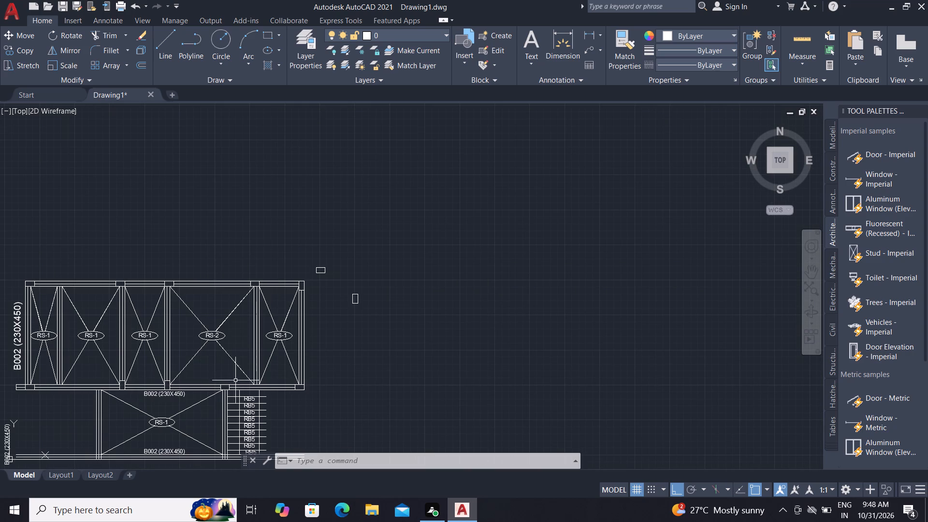
scroll(216, 368, "down", 1)
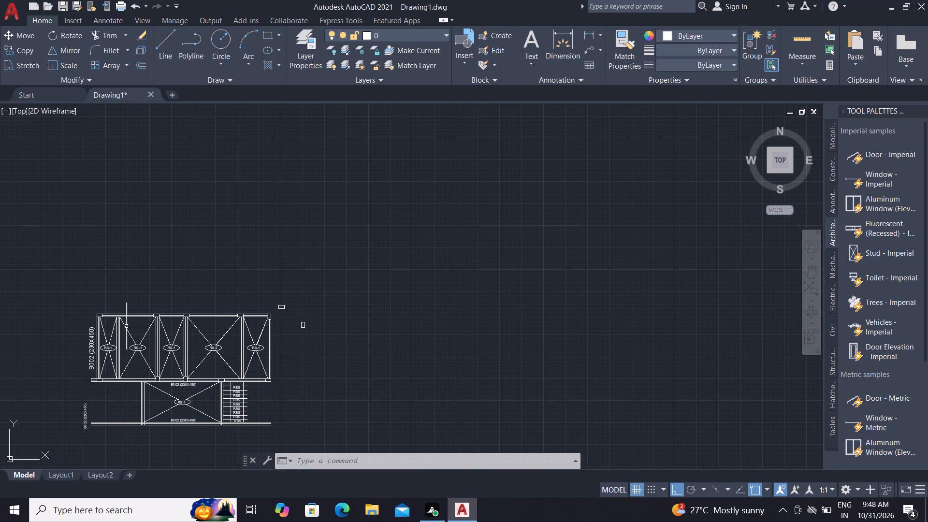
scroll(127, 326, "down", 1)
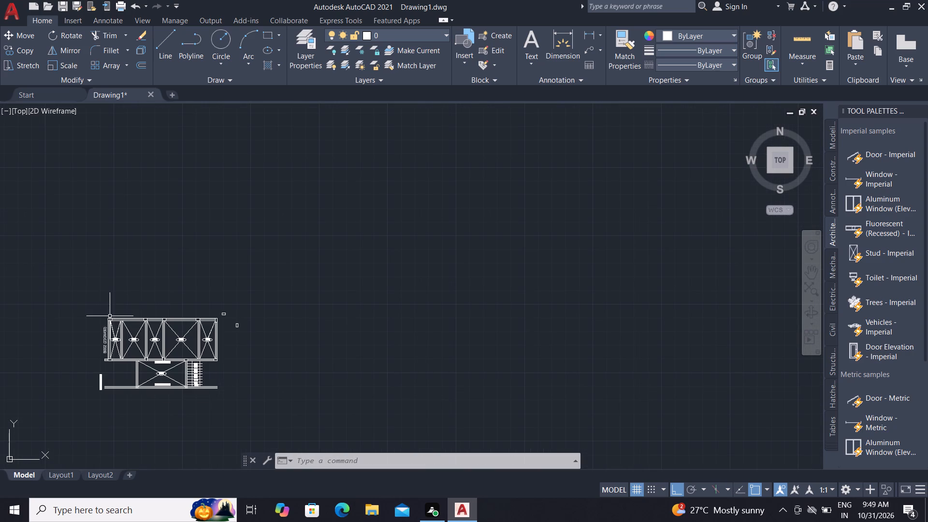
scroll(109, 316, "up", 4)
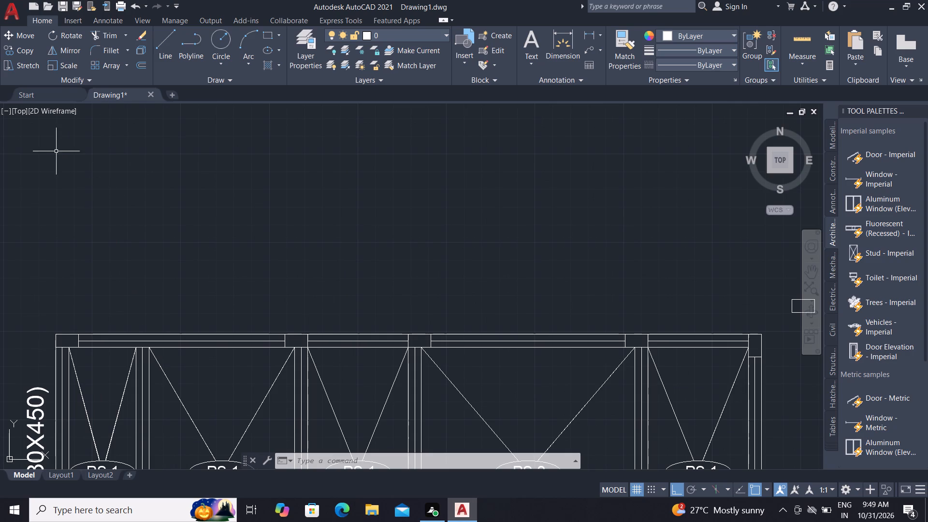
left_click(163, 41)
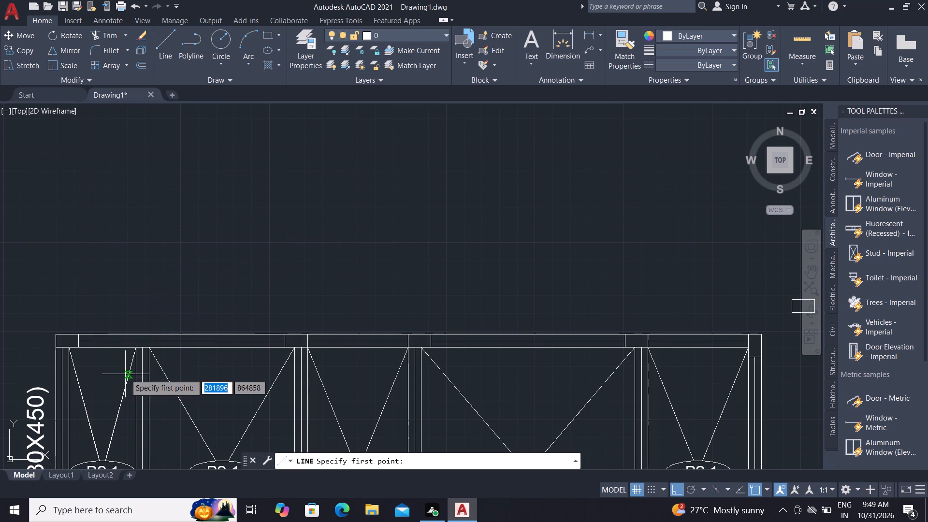
scroll(114, 350, "up", 3)
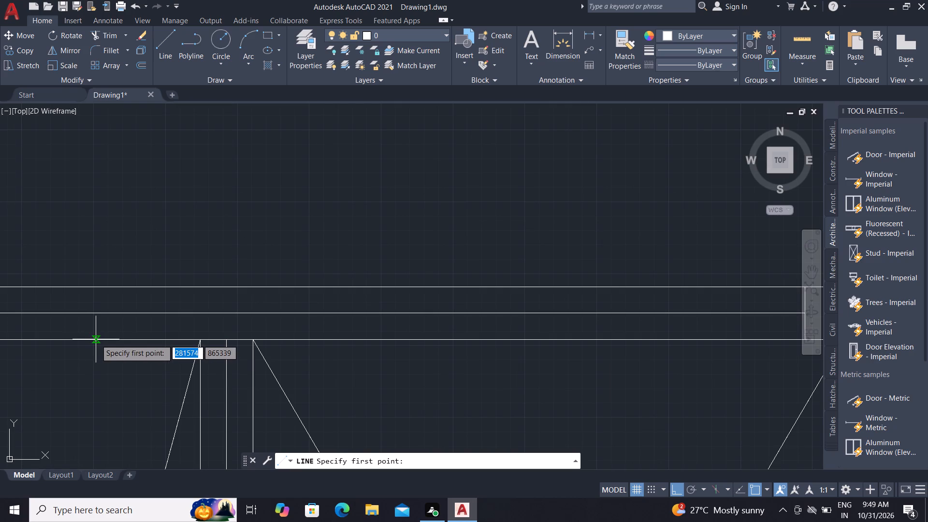
left_click(66, 341)
scroll(88, 204, "down", 1)
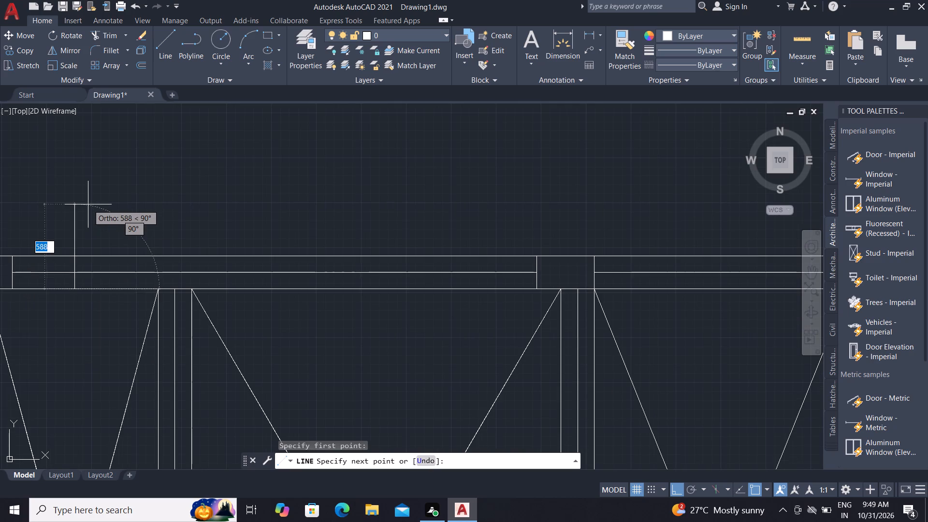
scroll(88, 204, "down", 2)
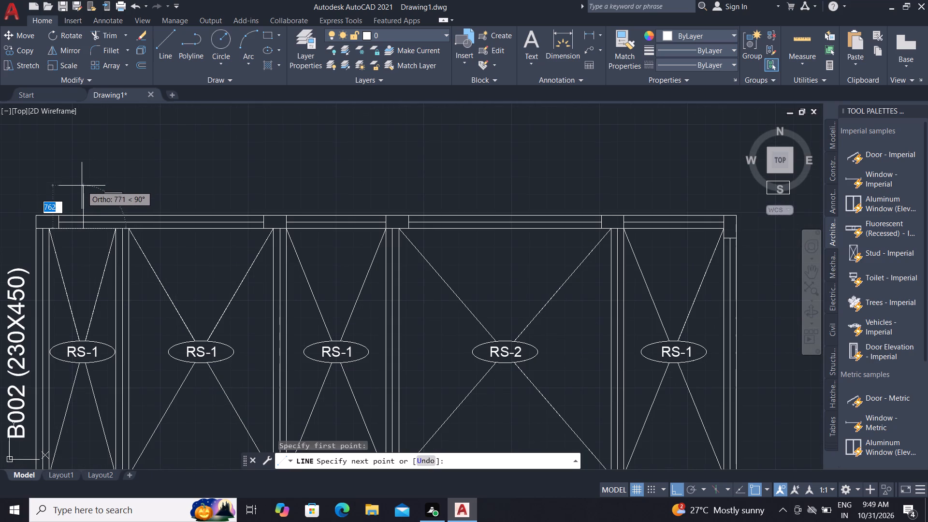
left_click(83, 189)
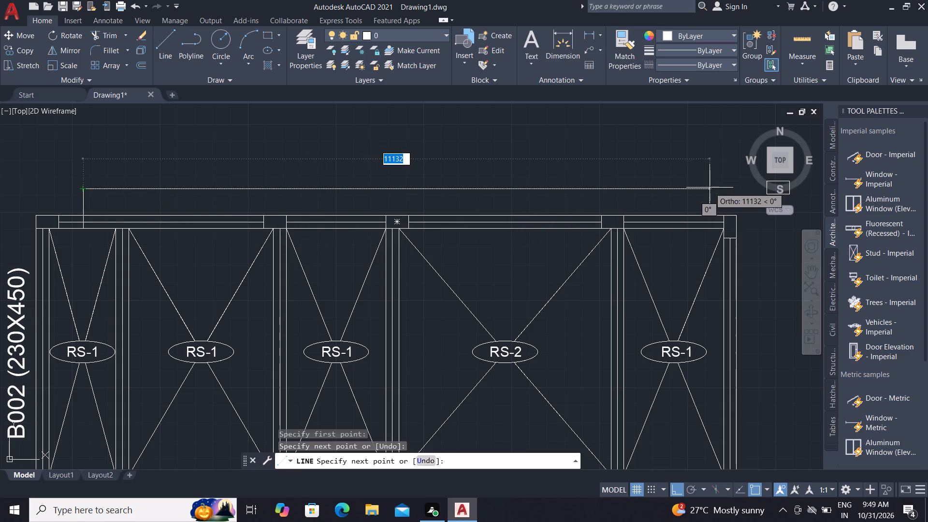
left_click(652, 190)
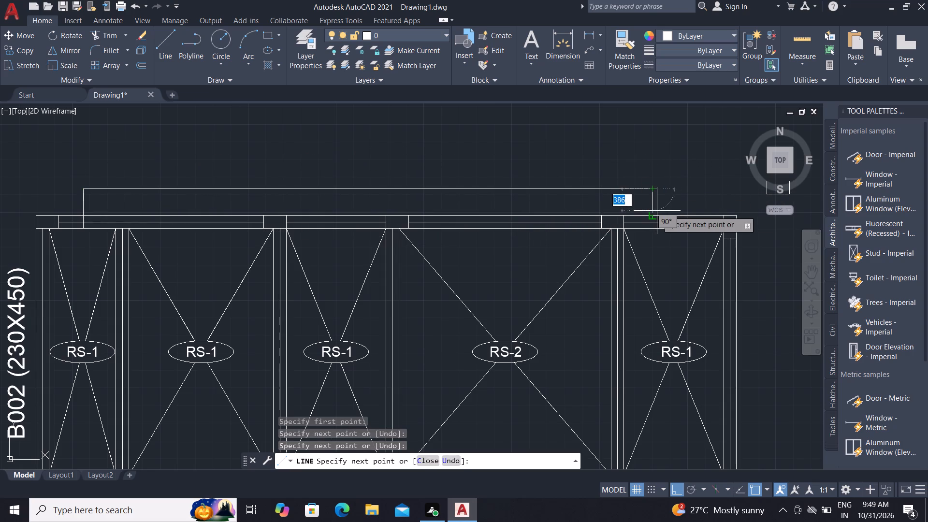
left_click(654, 213)
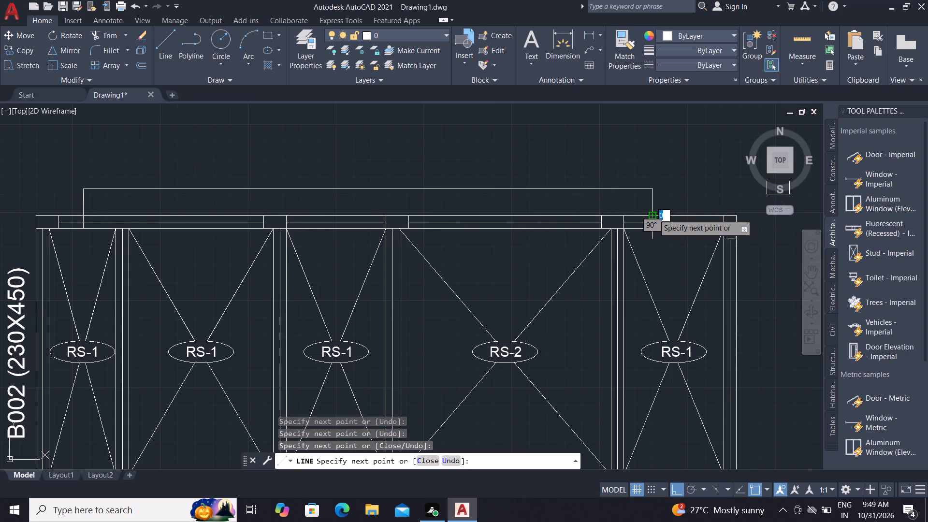
key("Escape")
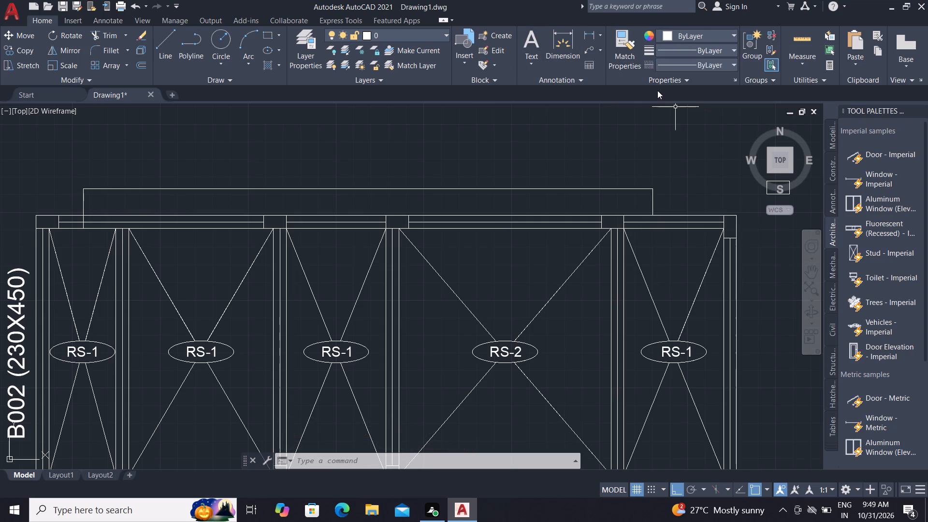
Load the ISO dash linetype ACAD_ISO02W100 from acad.lin and make it the current linetype.
left_click(676, 67)
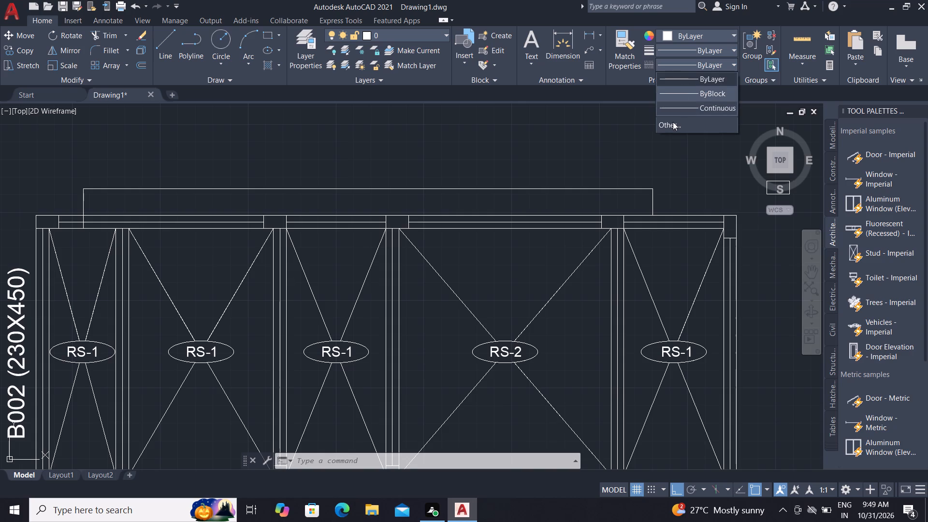
left_click(673, 122)
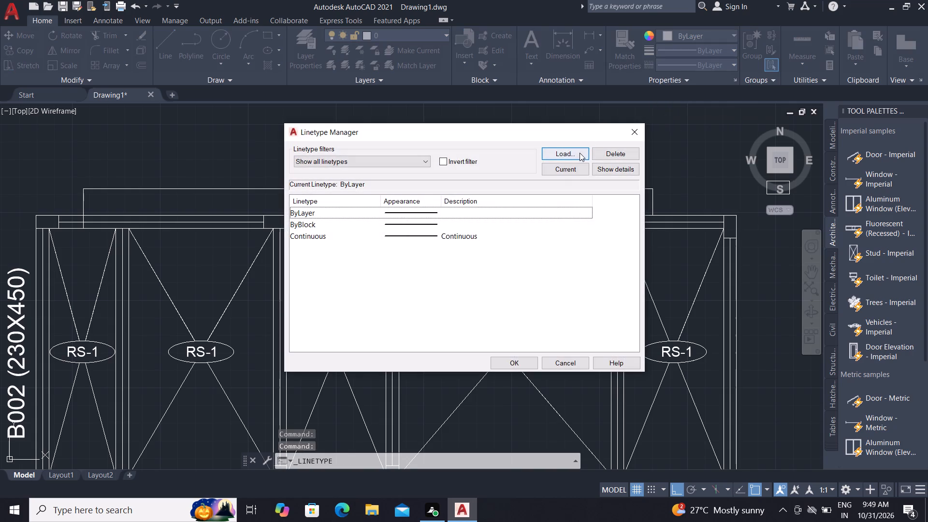
left_click(576, 153)
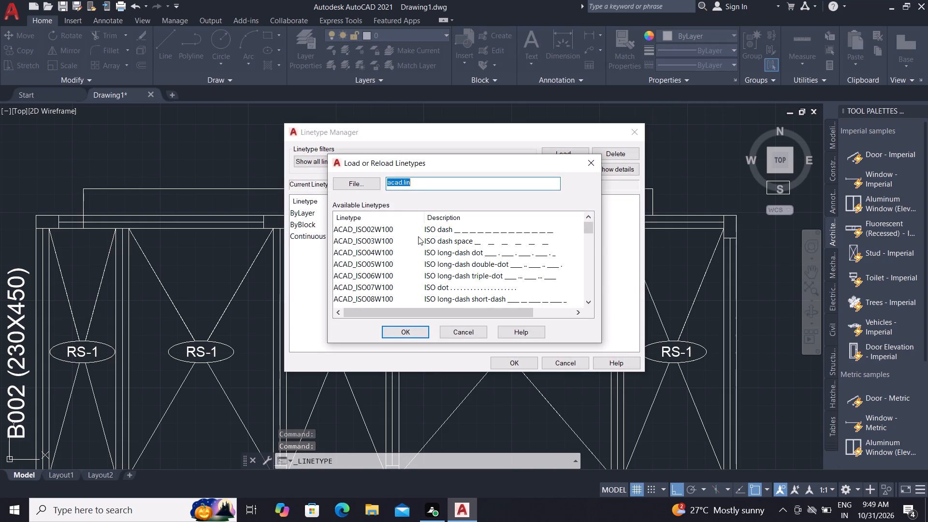
left_click(370, 230)
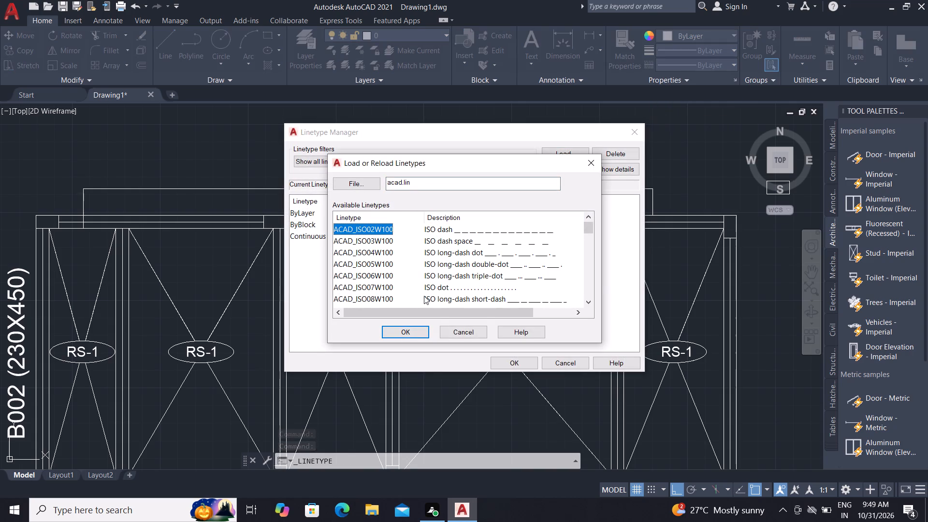
left_click(411, 331)
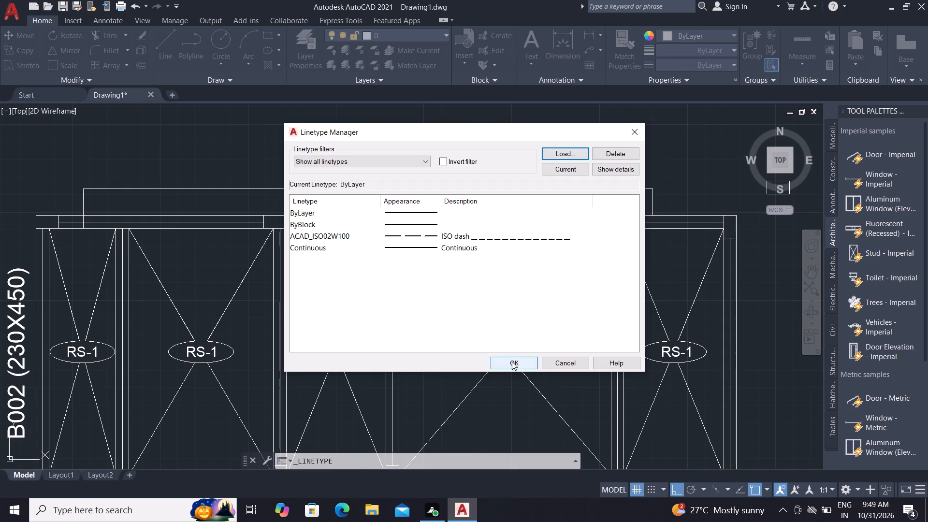
left_click(512, 362)
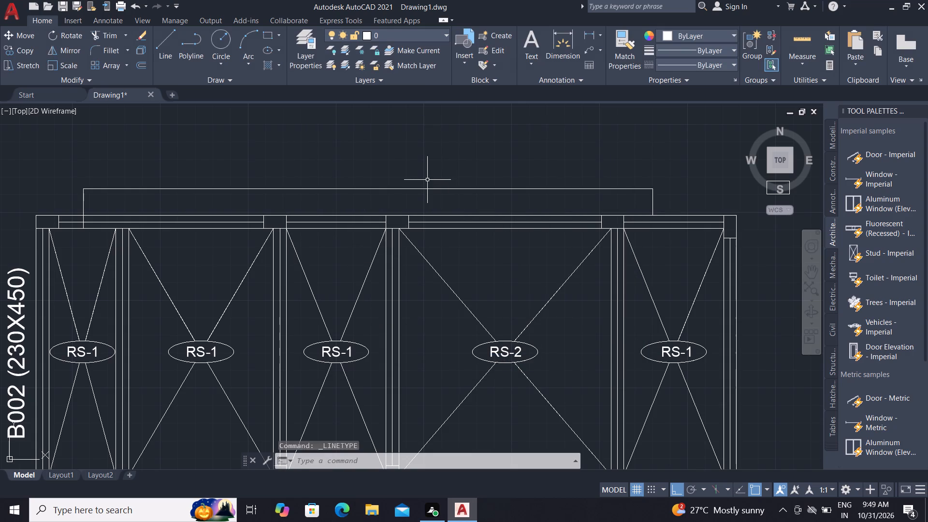
left_click(668, 64)
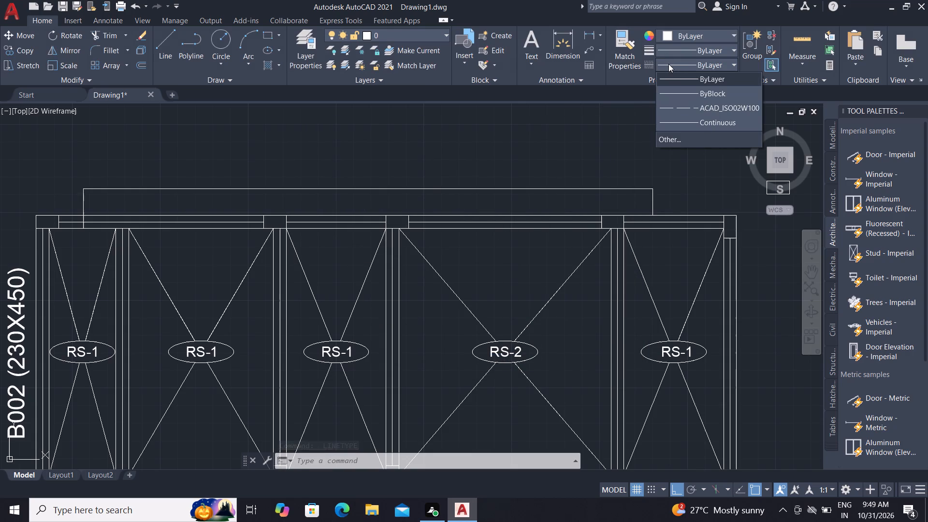
left_click(671, 109)
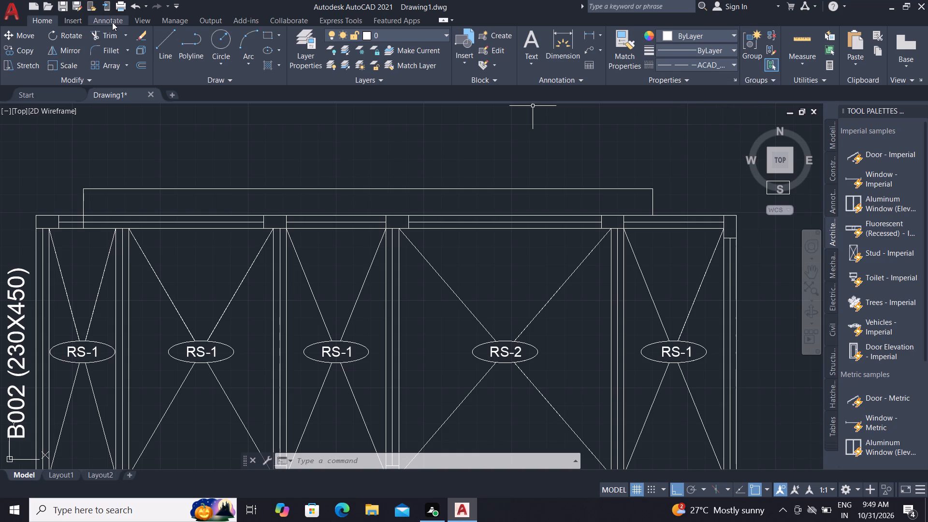
Draw a separate horizontal line about 3840 units long above the bracket line, using the current dashed linetype.
type("L")
key("space")
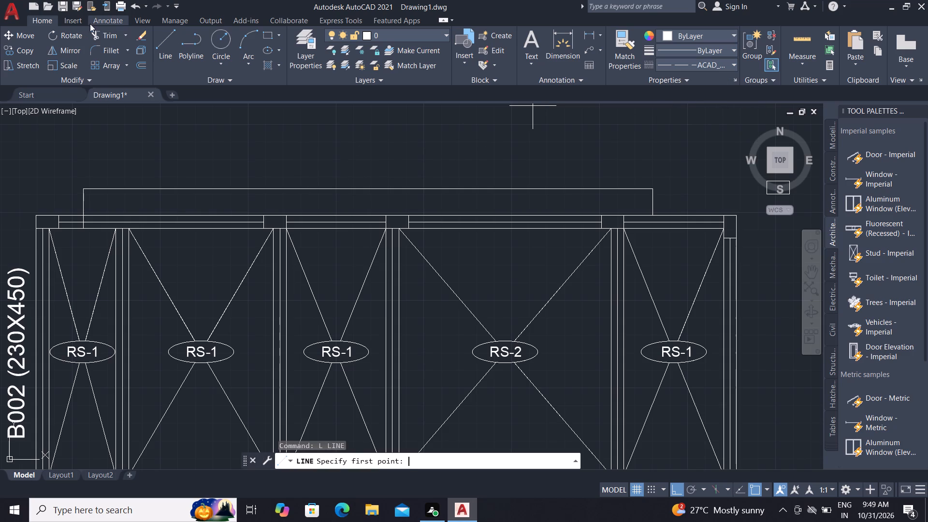
left_click(159, 159)
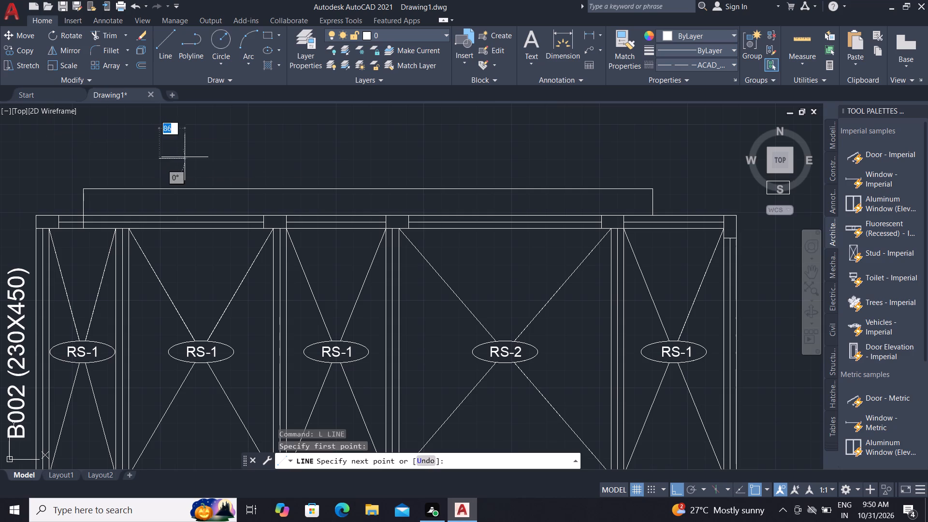
left_click(375, 159)
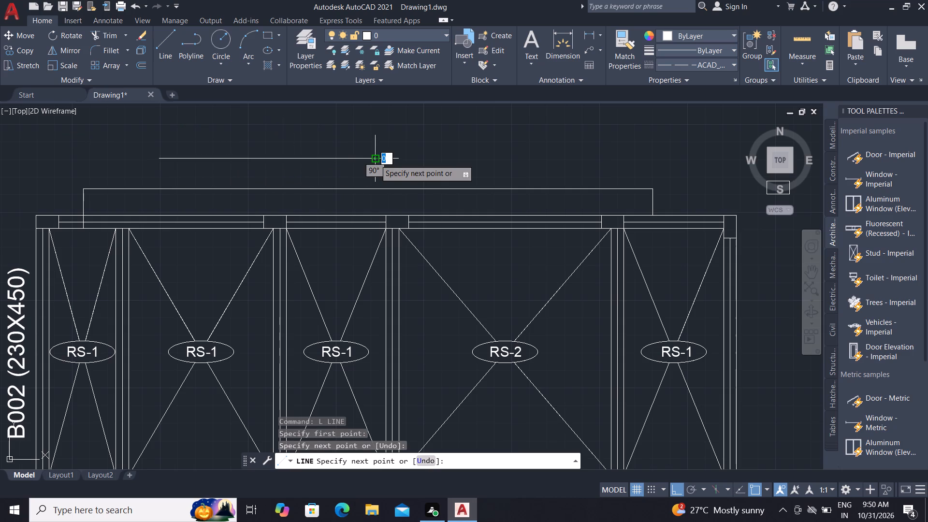
key("Escape")
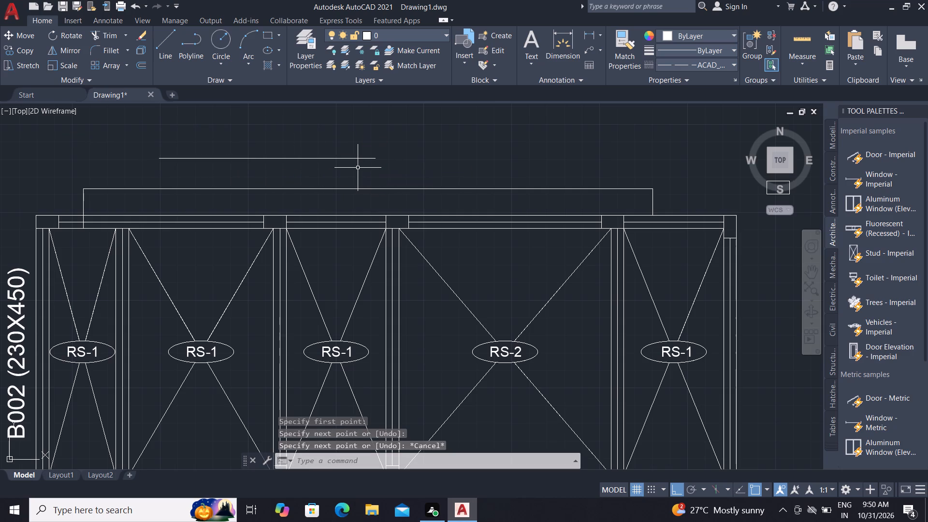
key("Escape")
key("Escape")
key("Escape")
key("Escape")
key("Escape")
key("Escape")
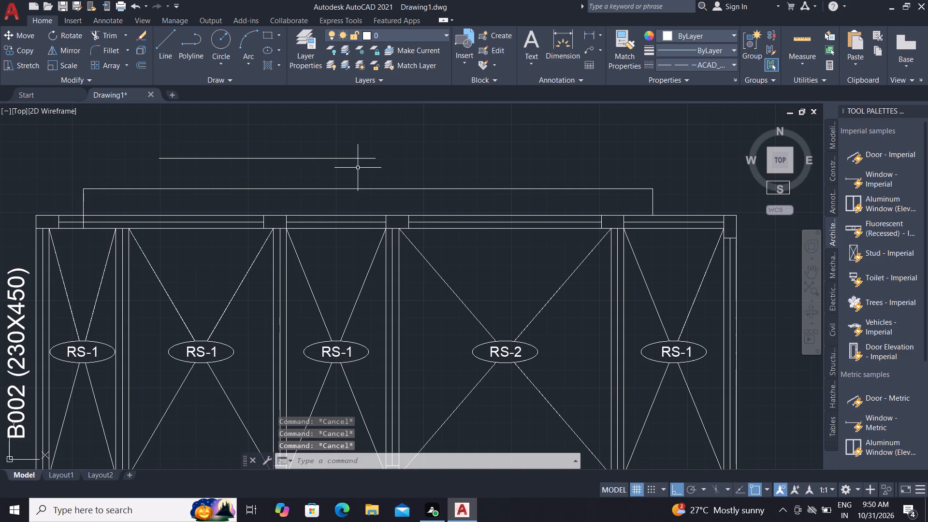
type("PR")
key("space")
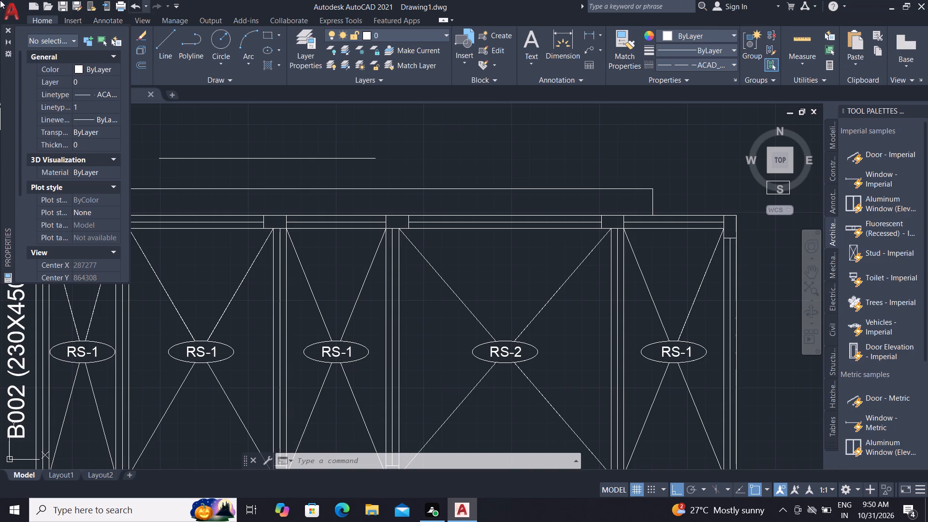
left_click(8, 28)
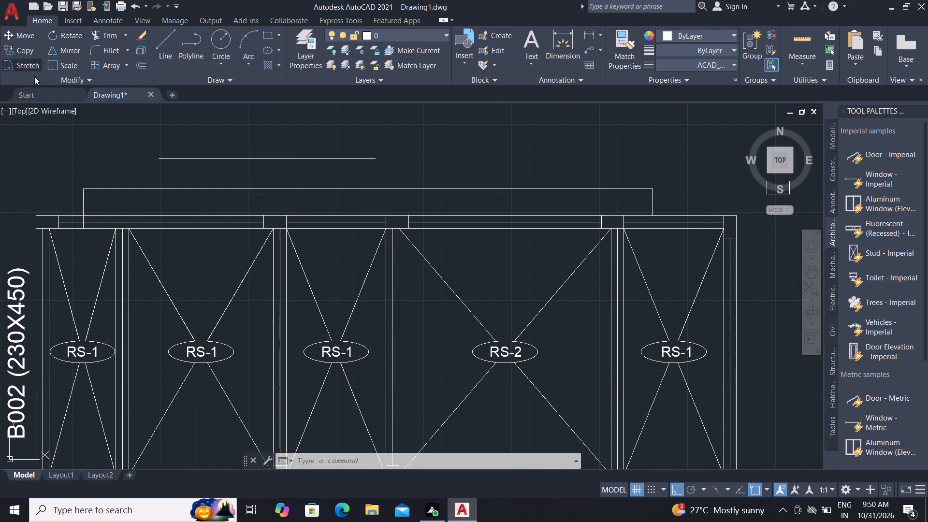
Set the linetype scale of the separate dashed line above the bracket to 9.
scroll(188, 155, "up", 6)
scroll(180, 193, "up", 2)
left_click(177, 192)
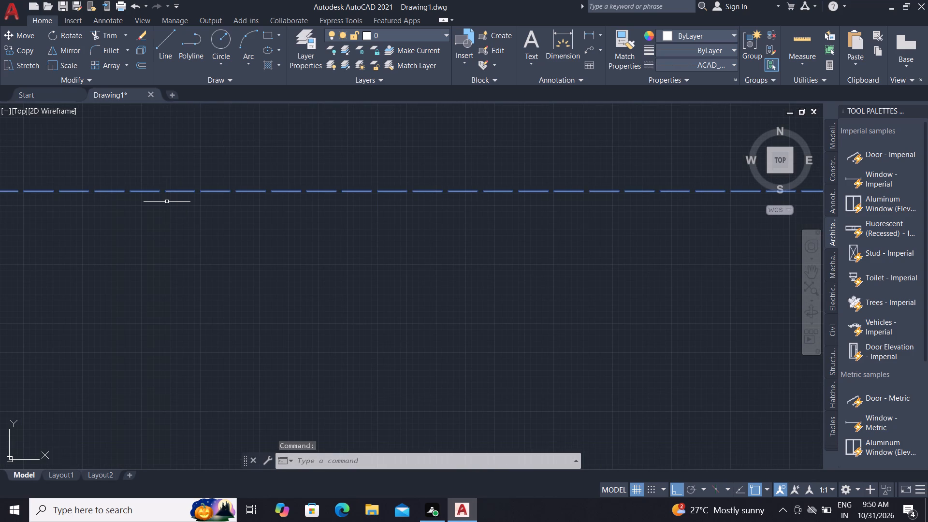
key("p")
type("R")
key("space")
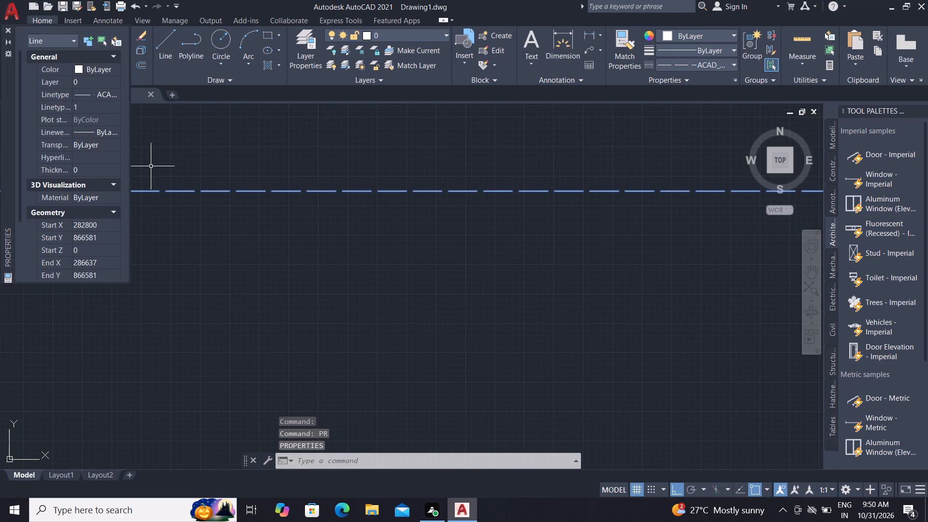
left_click(78, 107)
key("BackSpace")
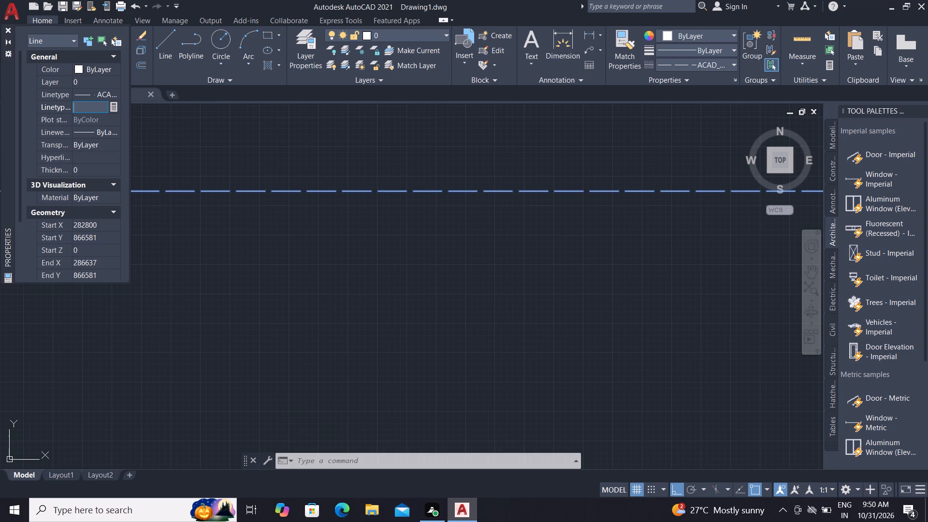
key("9")
key("Return")
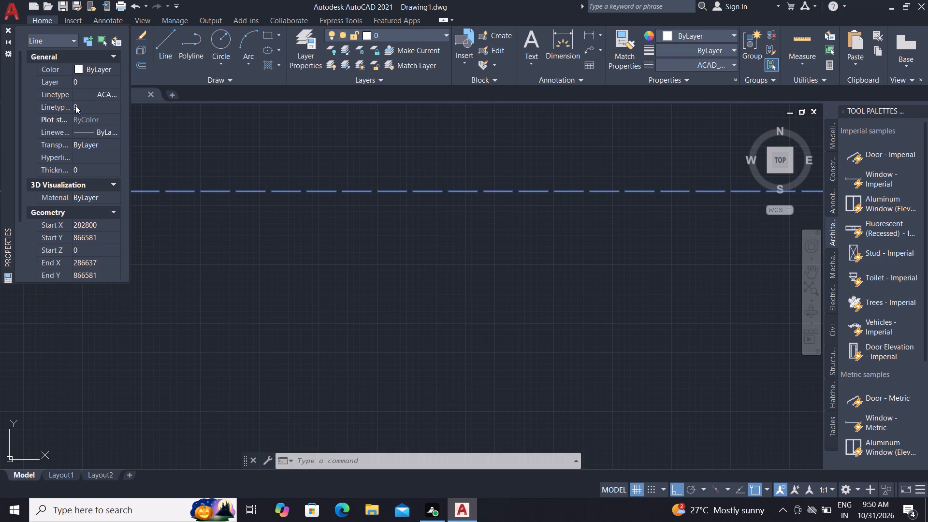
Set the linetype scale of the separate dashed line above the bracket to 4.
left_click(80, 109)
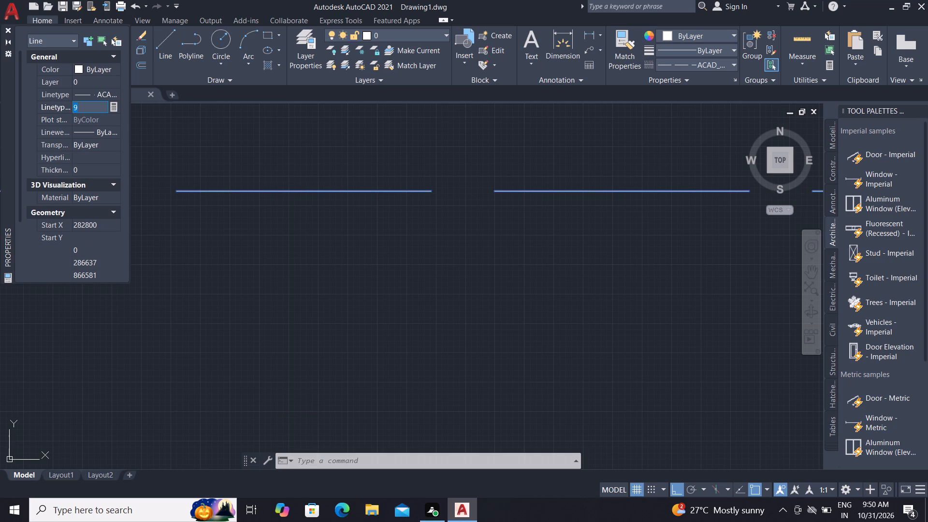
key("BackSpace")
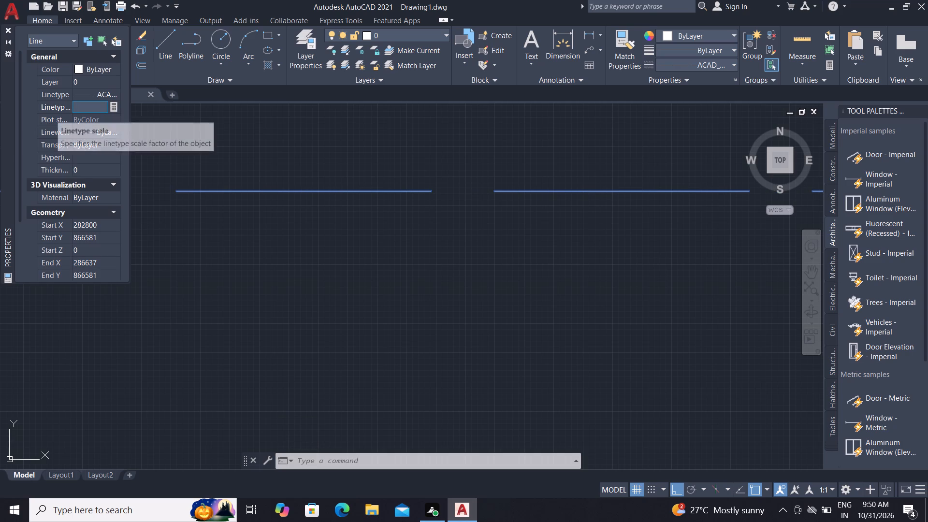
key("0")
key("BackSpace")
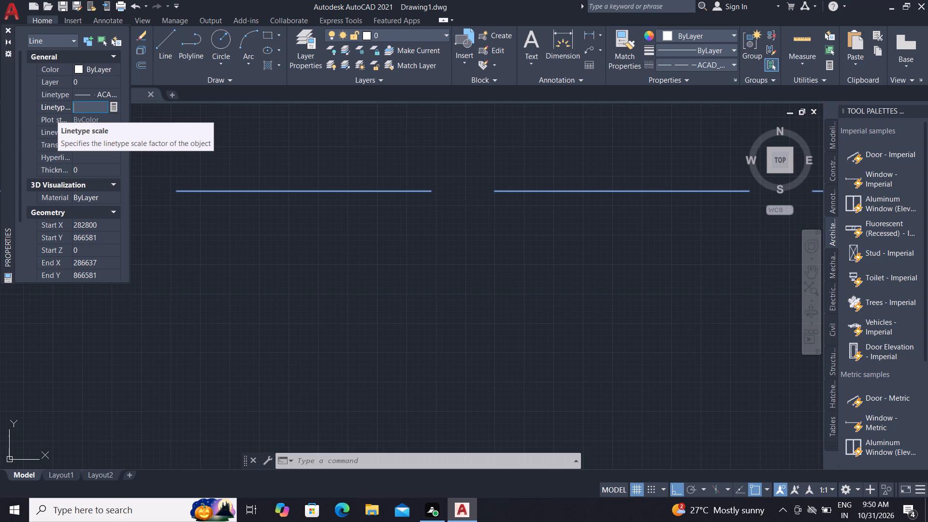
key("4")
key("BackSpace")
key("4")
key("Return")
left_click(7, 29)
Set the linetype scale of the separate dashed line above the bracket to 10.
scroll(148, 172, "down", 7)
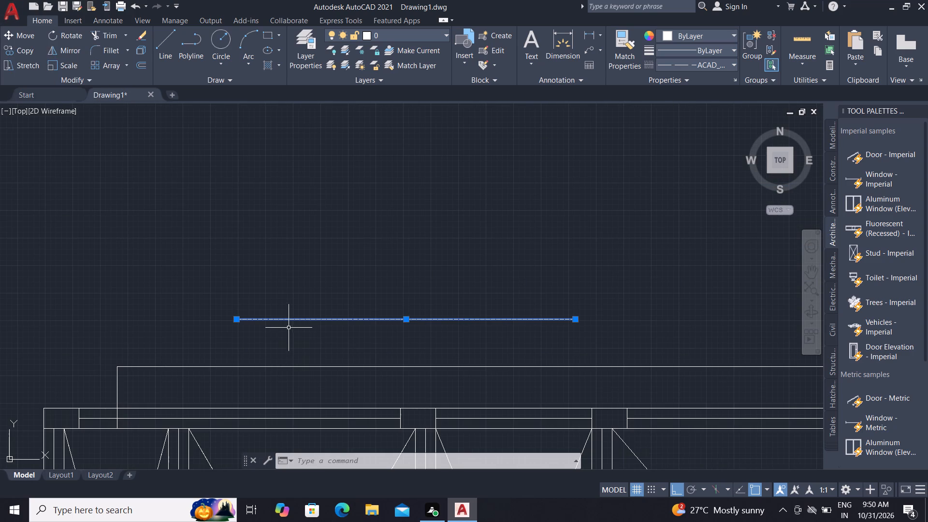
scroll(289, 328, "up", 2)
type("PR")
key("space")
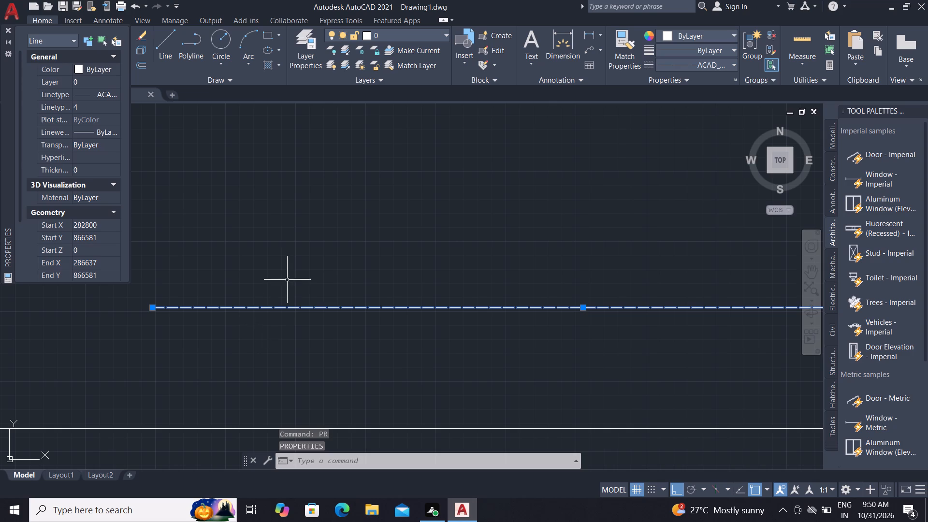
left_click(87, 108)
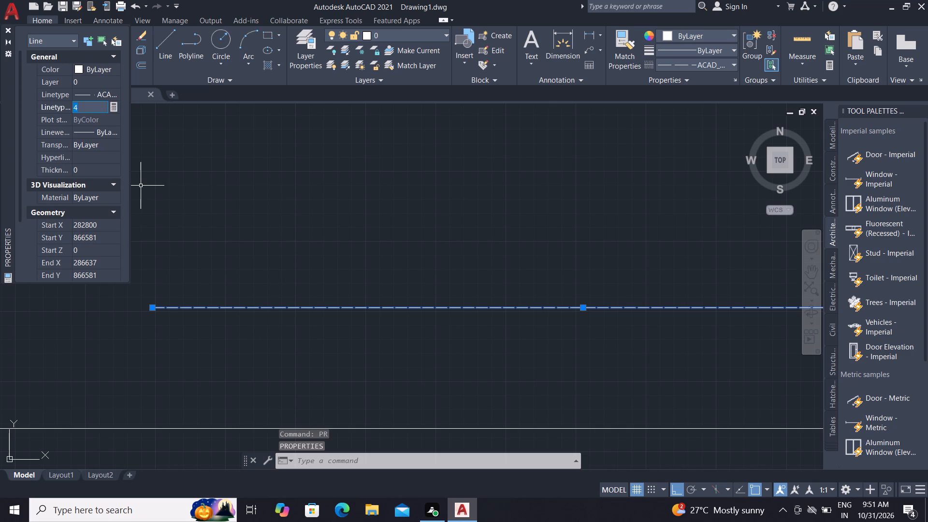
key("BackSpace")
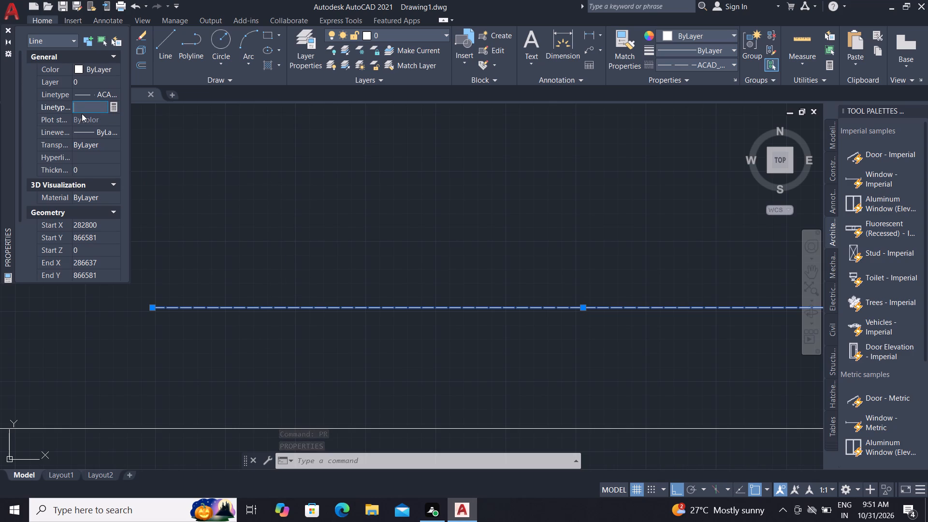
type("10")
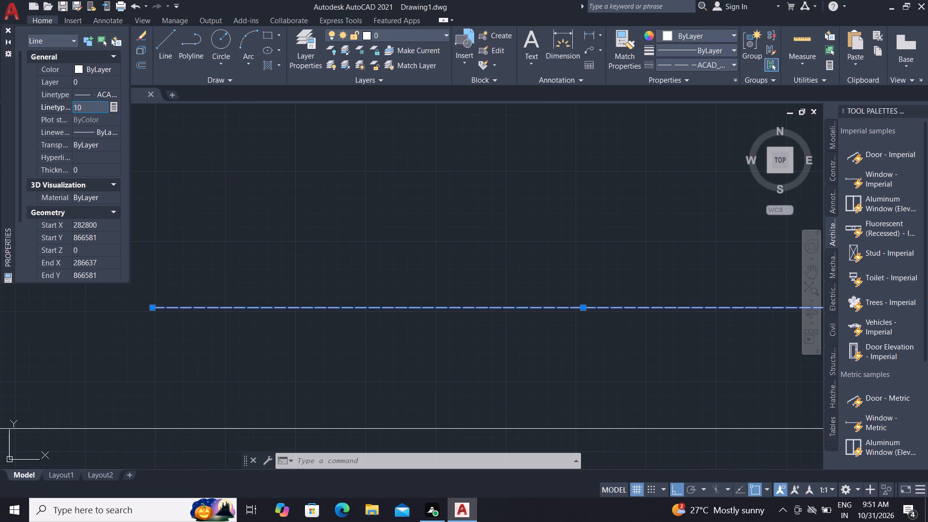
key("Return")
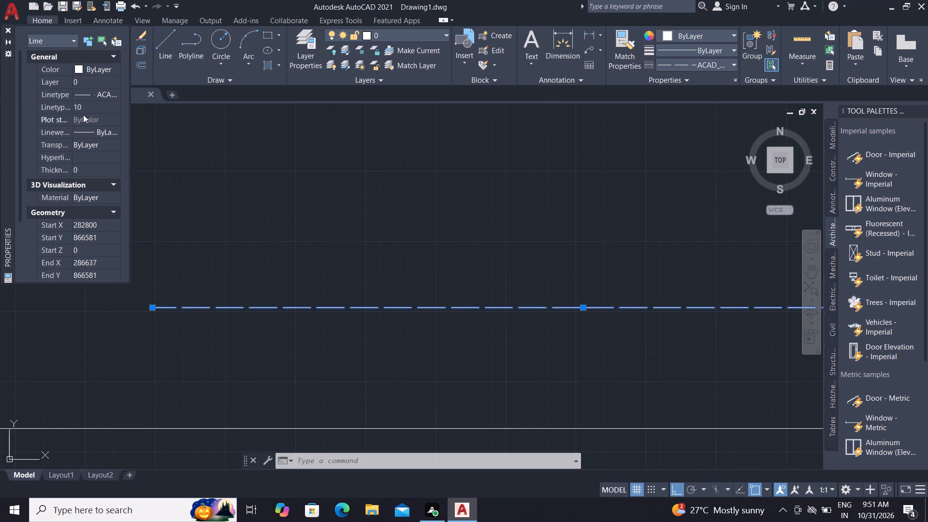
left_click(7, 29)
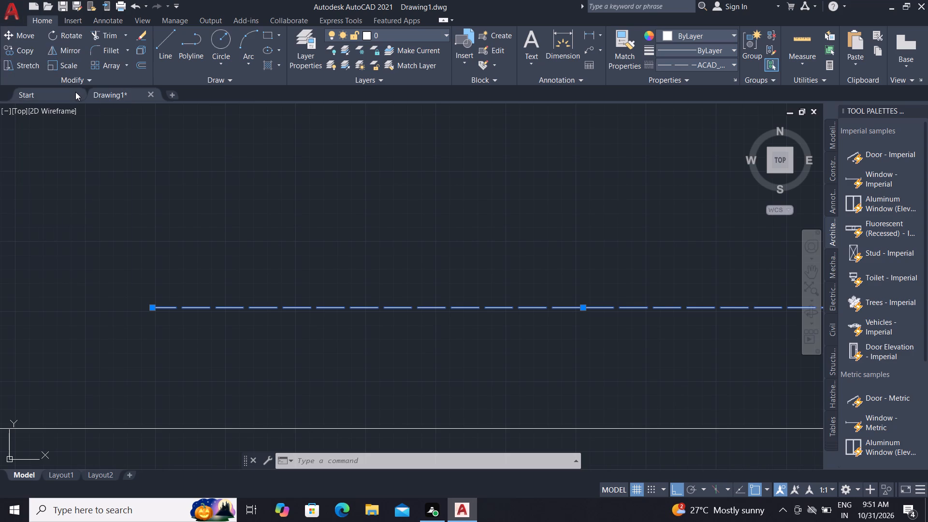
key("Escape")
Set the linetype scale of the separate dashed line above the bracket to 20.
scroll(0, 148, "up", 1)
scroll(16, 207, "down", 3)
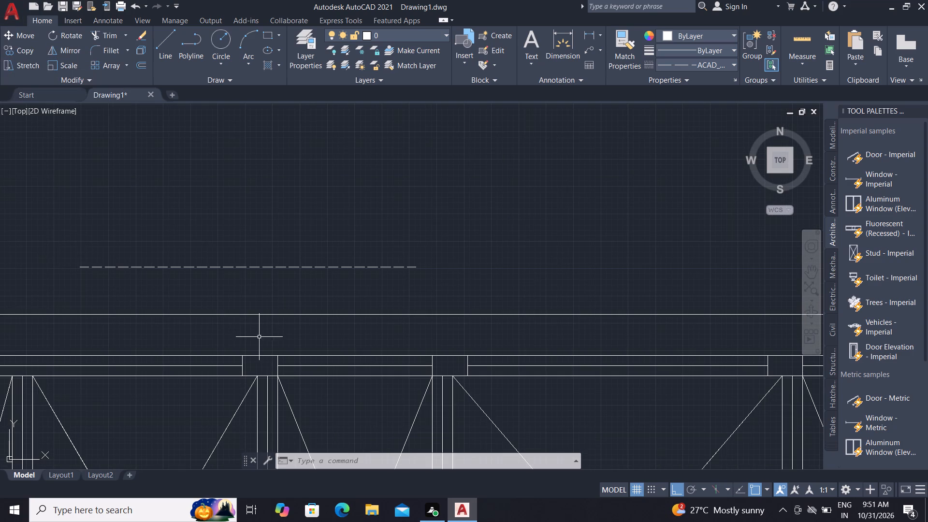
scroll(258, 324, "down", 1)
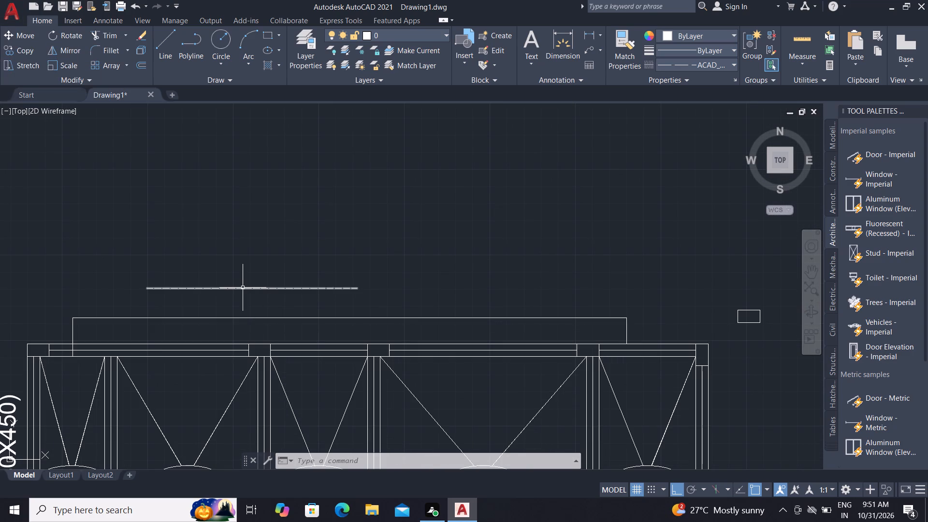
left_click(243, 288)
key("p")
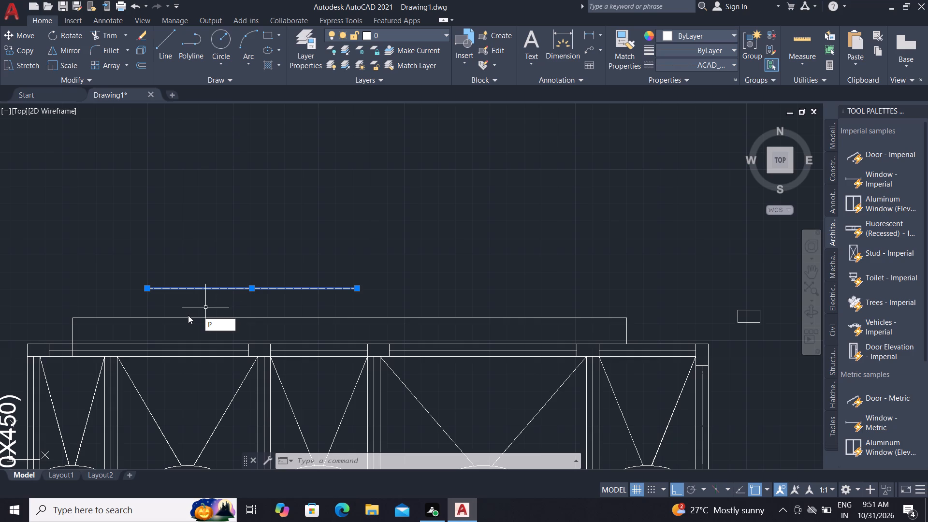
type("R")
key("space")
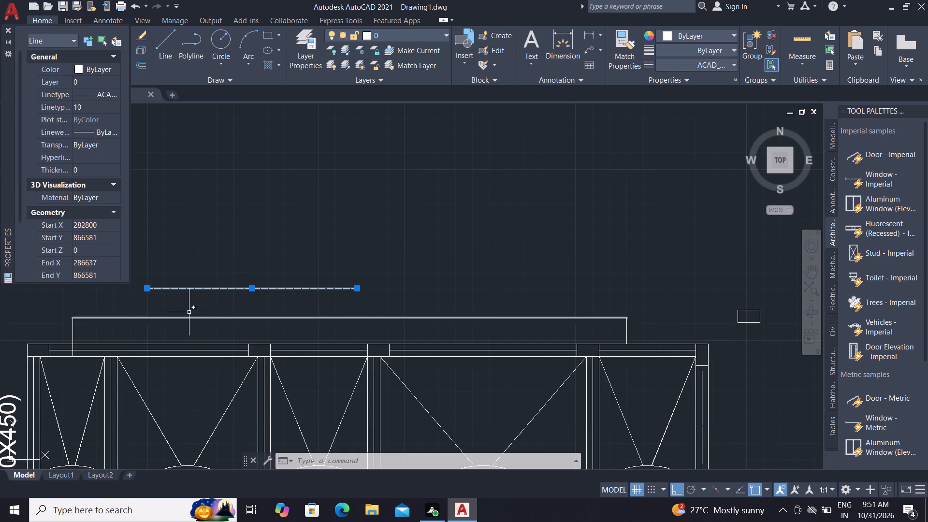
left_click(87, 106)
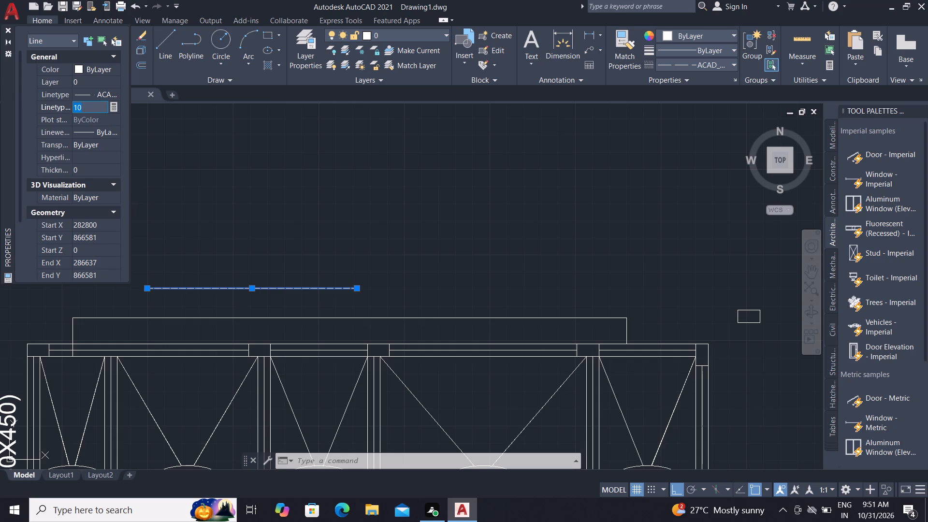
key("BackSpace")
key("1")
key("BackSpace")
key("2")
type("0")
key("space")
key("Return")
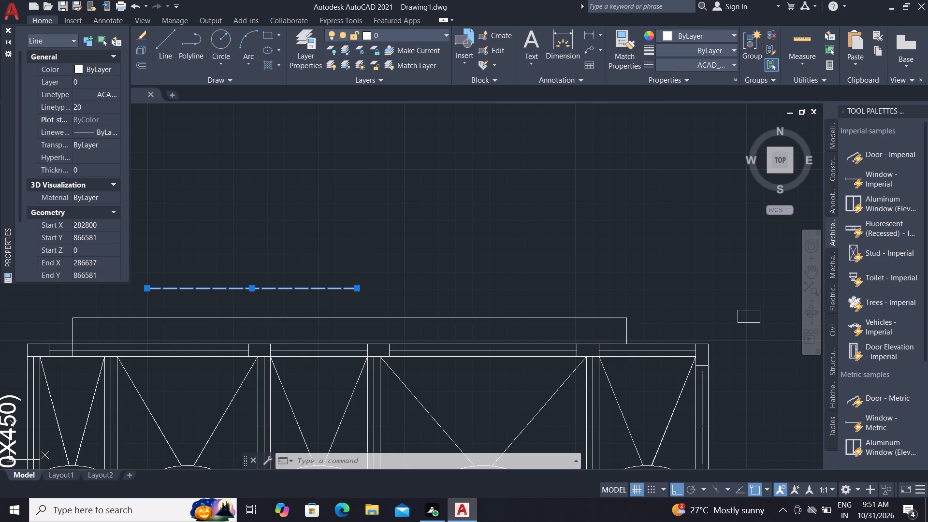
left_click(4, 28)
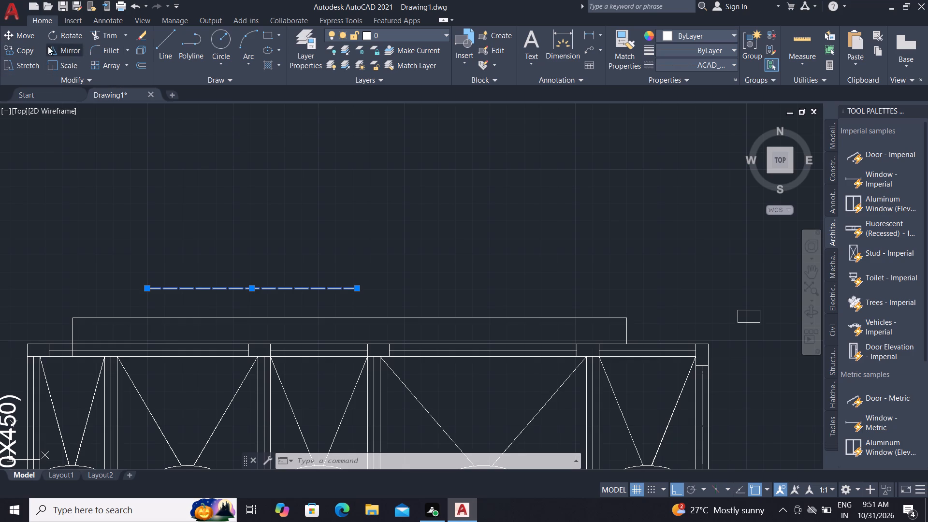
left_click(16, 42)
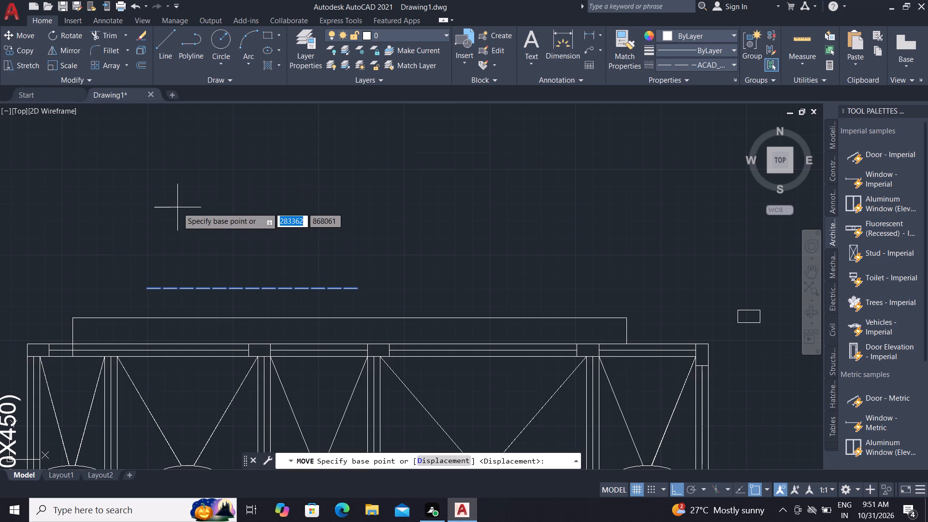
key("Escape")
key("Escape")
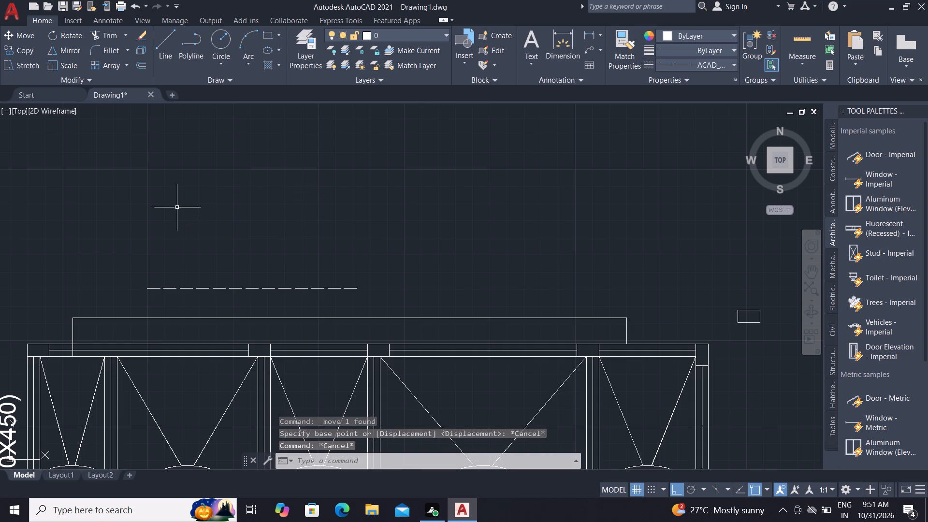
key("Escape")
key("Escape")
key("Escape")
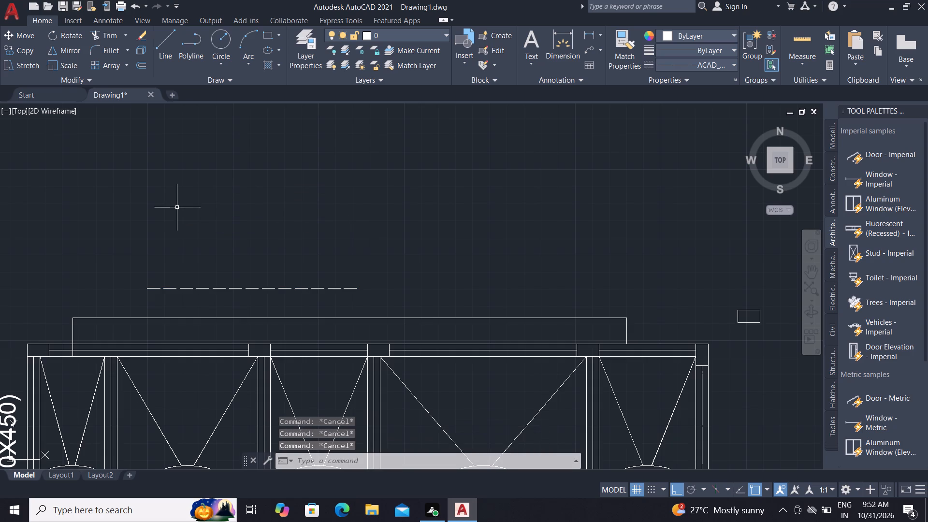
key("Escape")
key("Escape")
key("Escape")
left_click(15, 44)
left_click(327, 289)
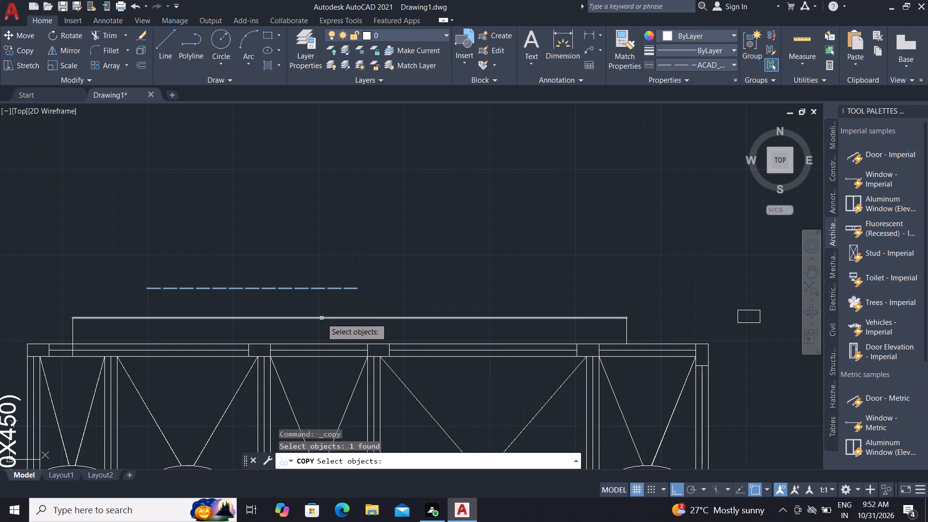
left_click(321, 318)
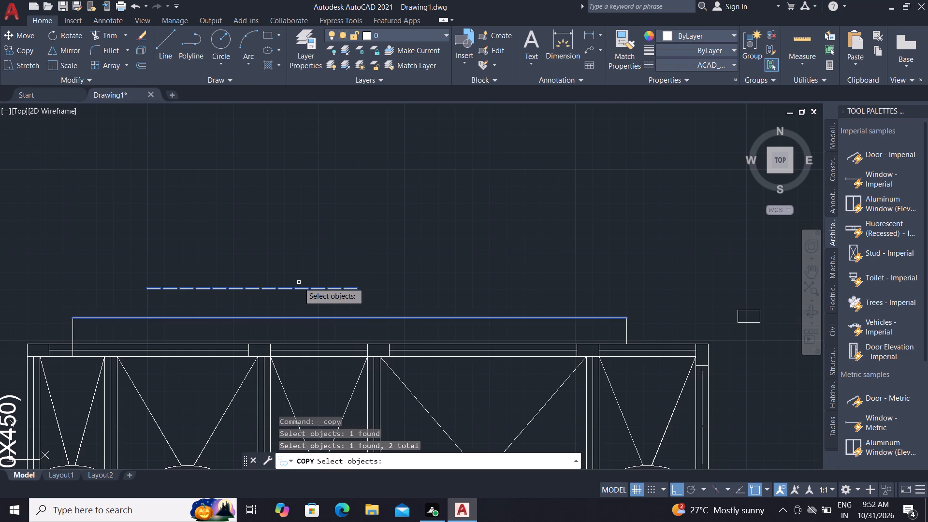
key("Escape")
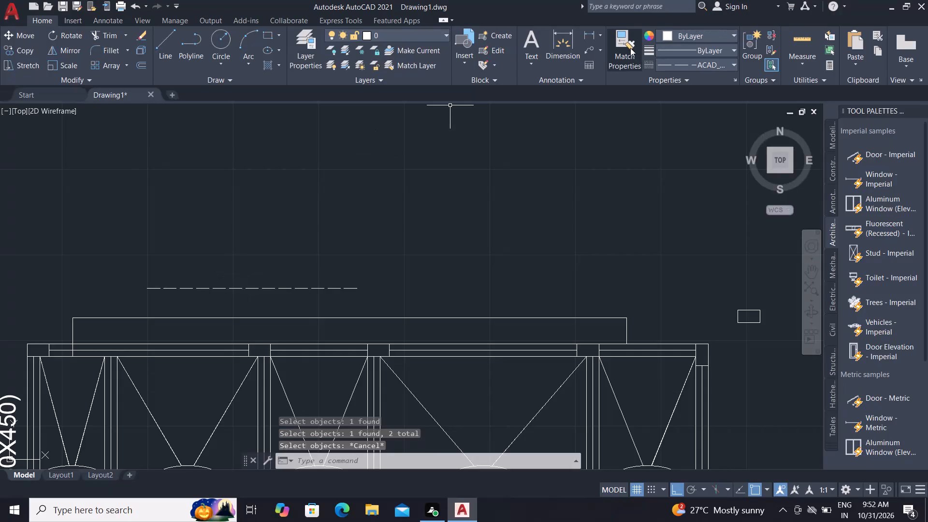
Match the properties of the separate dashed sample line onto the bracket's long horizontal line and both its short vertical end lines.
left_click(624, 47)
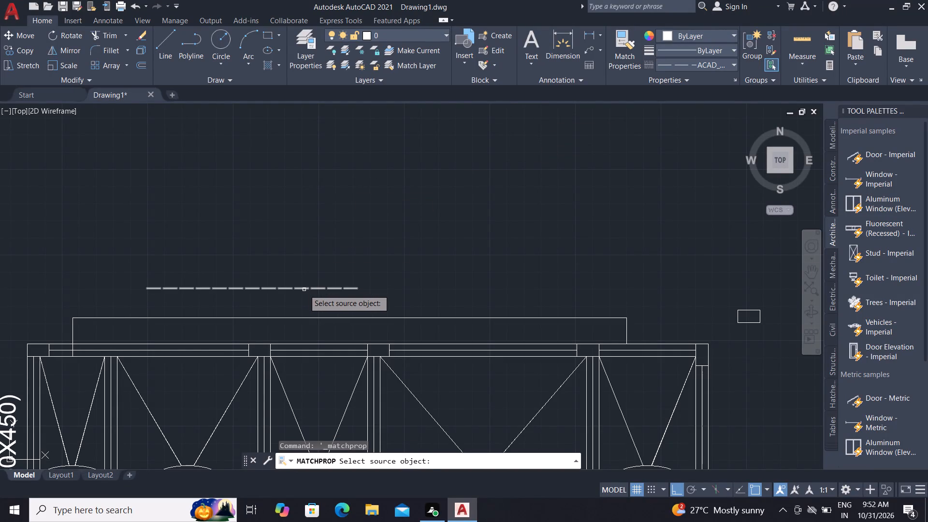
left_click(304, 290)
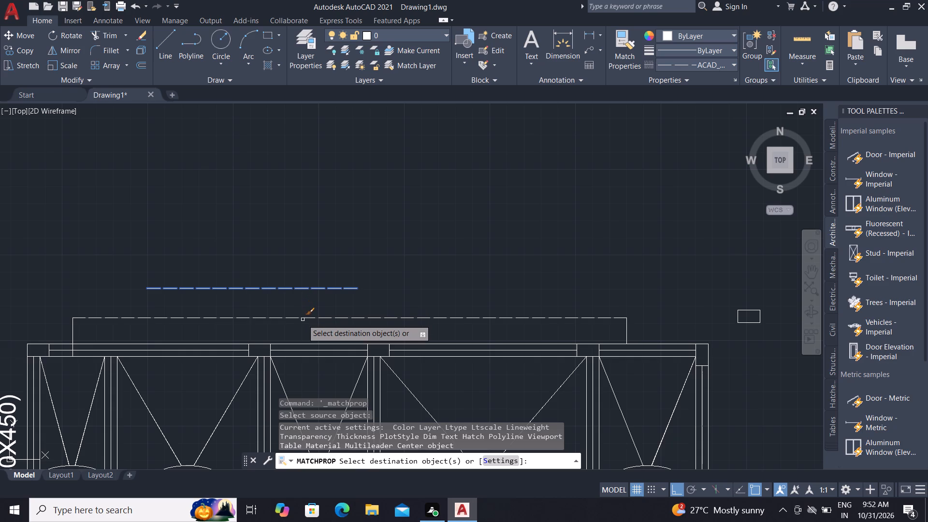
left_click(303, 319)
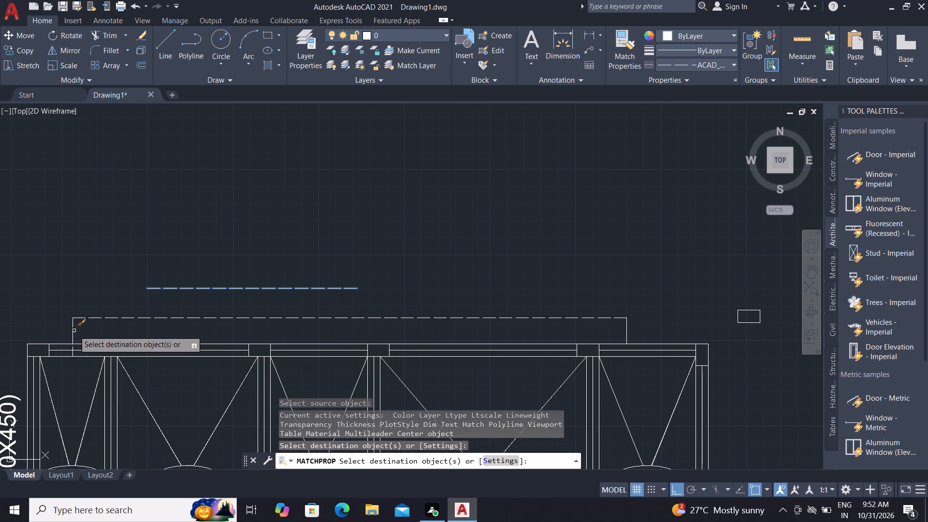
left_click(74, 331)
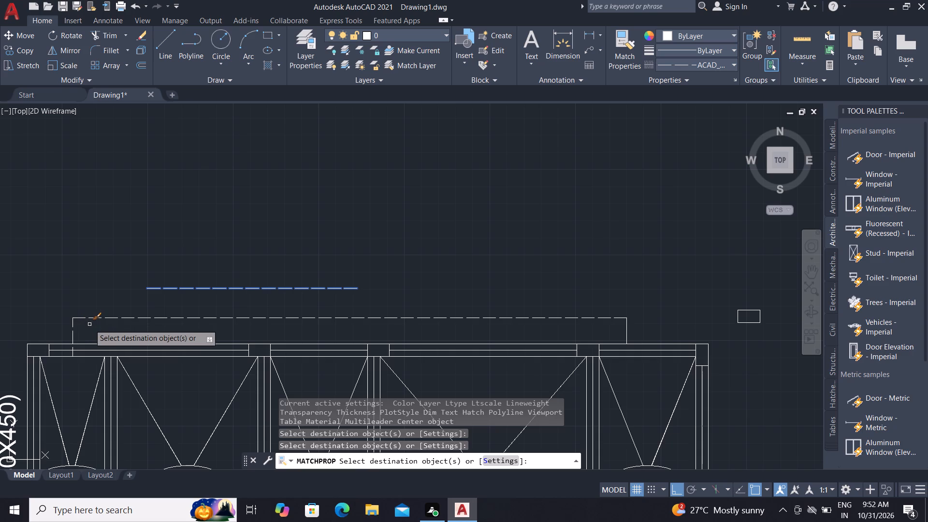
scroll(17, 310, "down", 1)
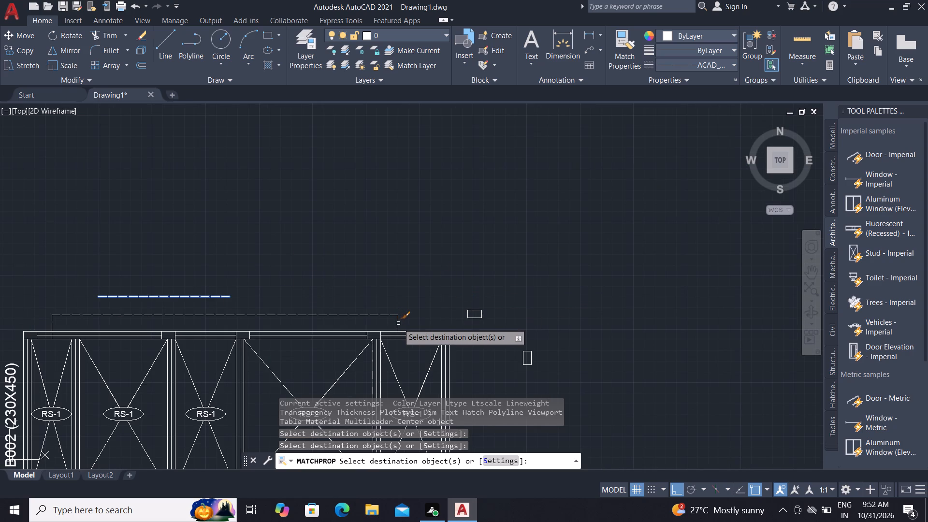
scroll(399, 324, "up", 2)
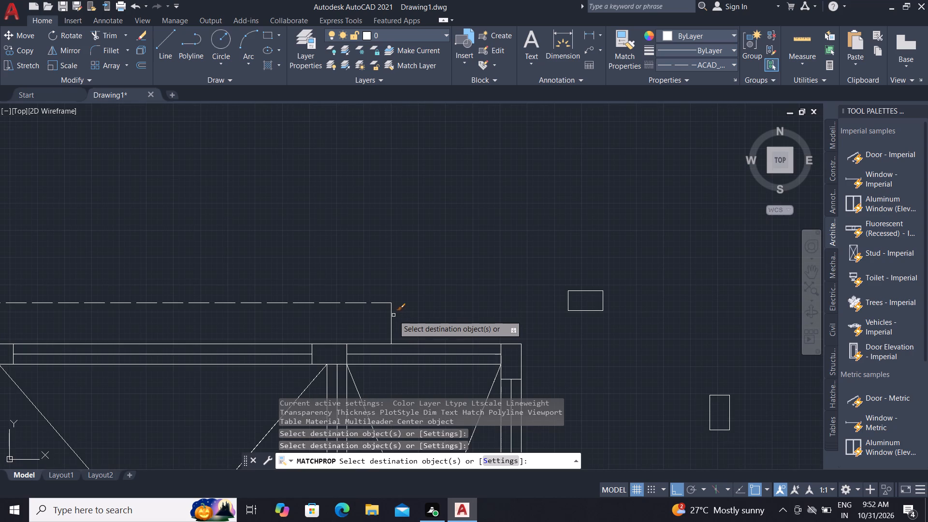
left_click(391, 315)
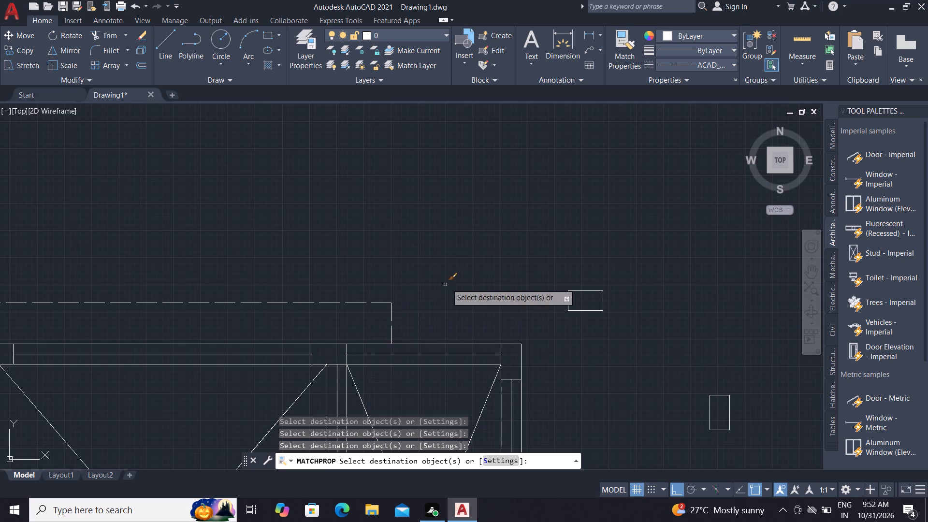
key("Escape")
key("Escape")
key("Escape")
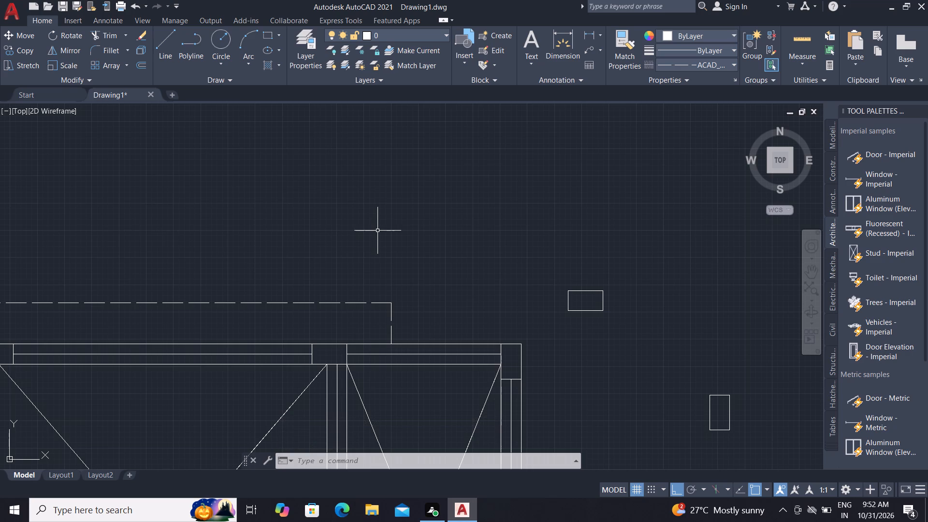
key("Escape")
key("Escape")
key("Escape")
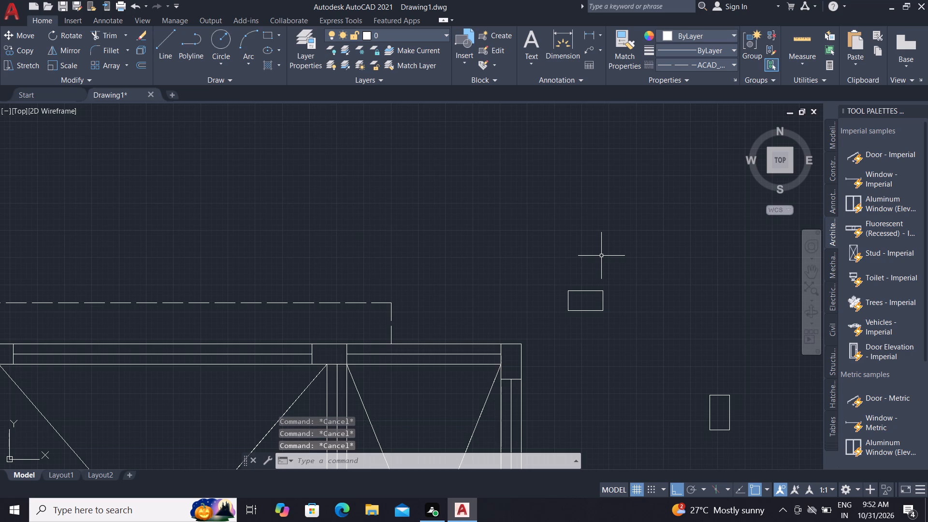
Delete the two small loose rectangles beyond the upper-right corner of the framing plan.
scroll(565, 237, "down", 1)
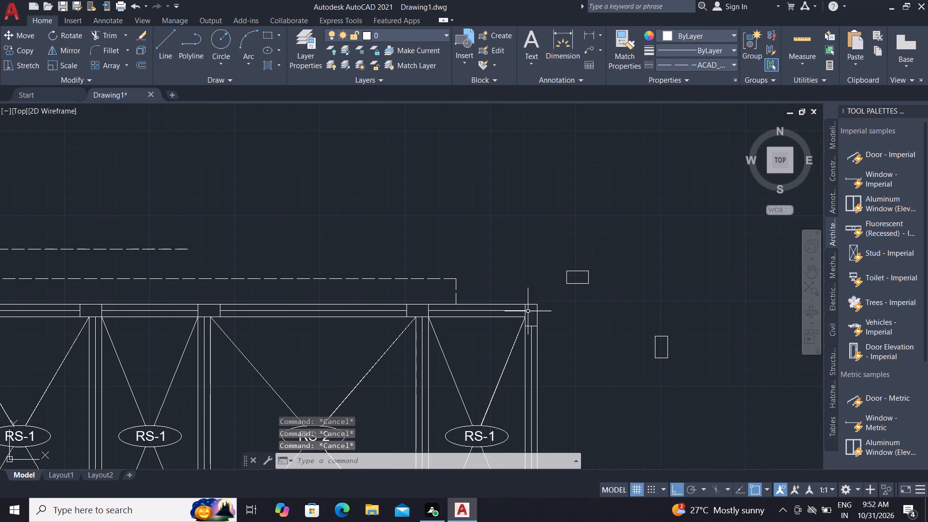
left_click(561, 254)
left_click(689, 380)
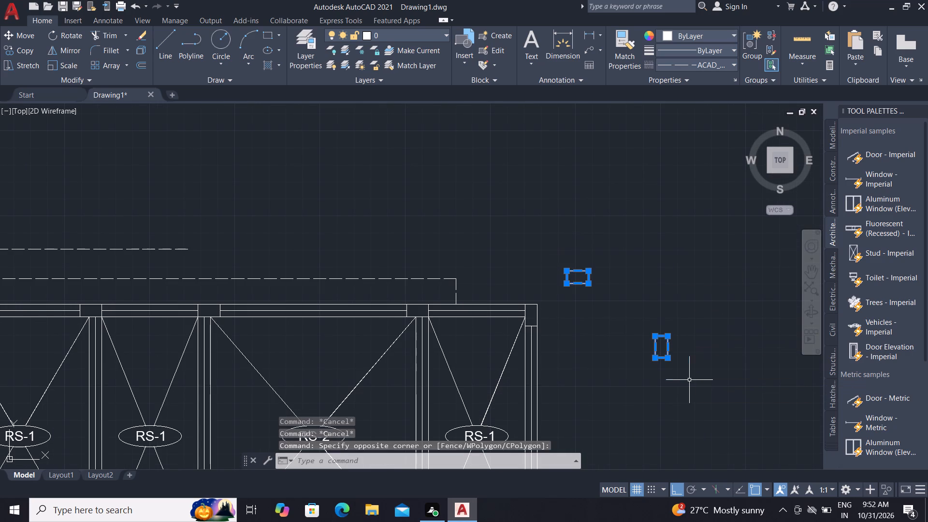
key("Delete")
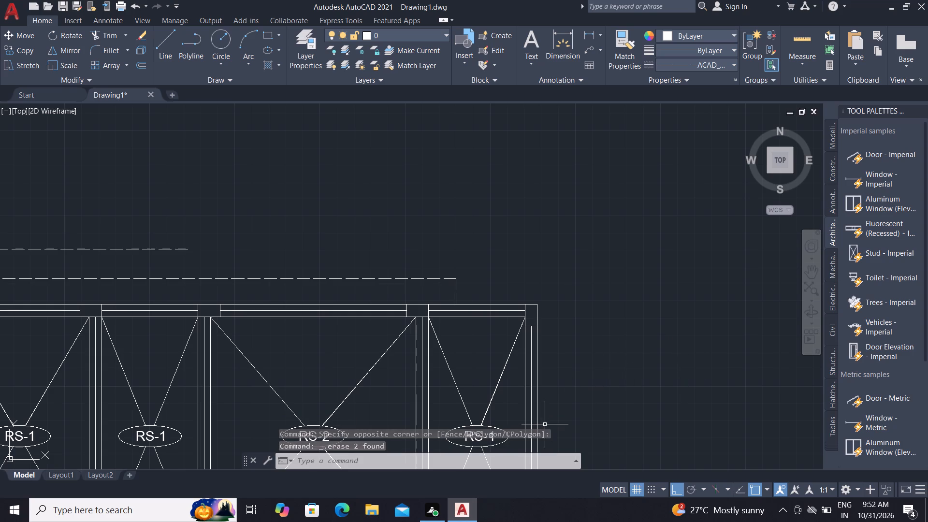
Delete the separate dashed sample line above the bracket.
scroll(281, 382, "down", 2)
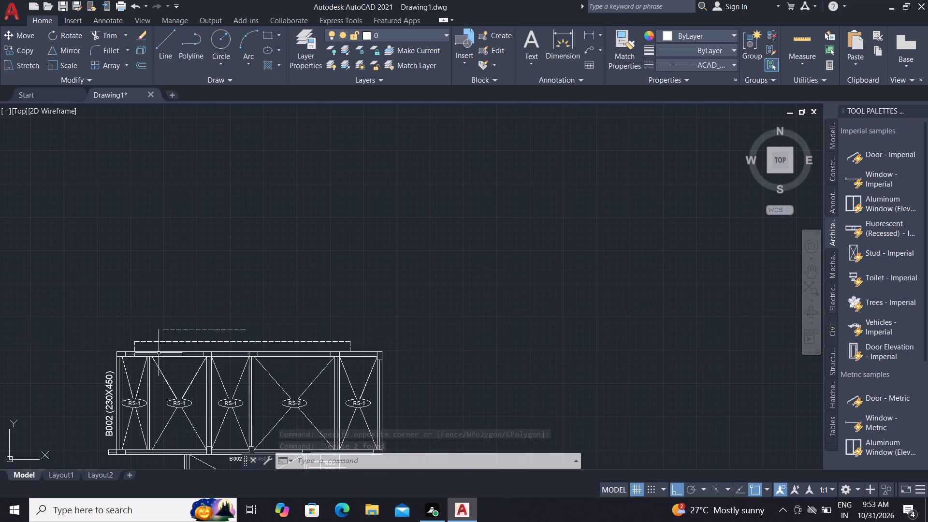
left_click(183, 330)
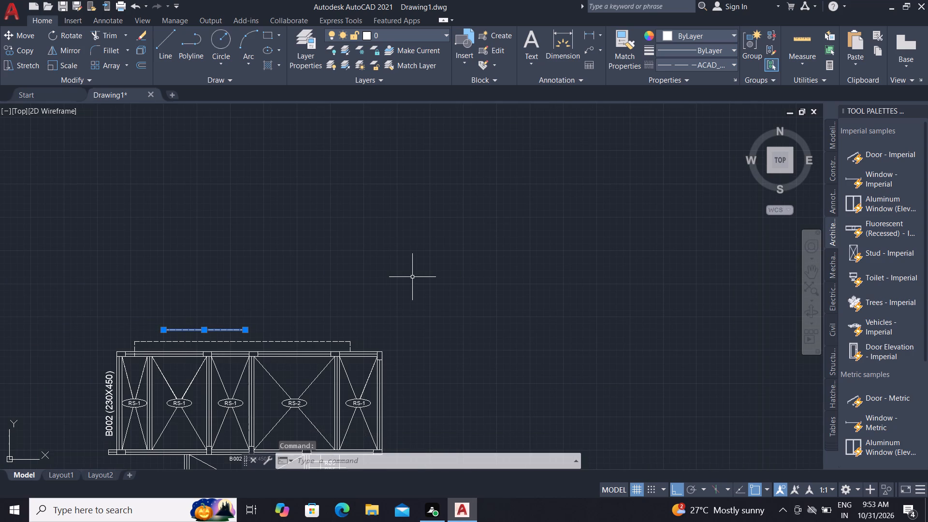
key("Delete")
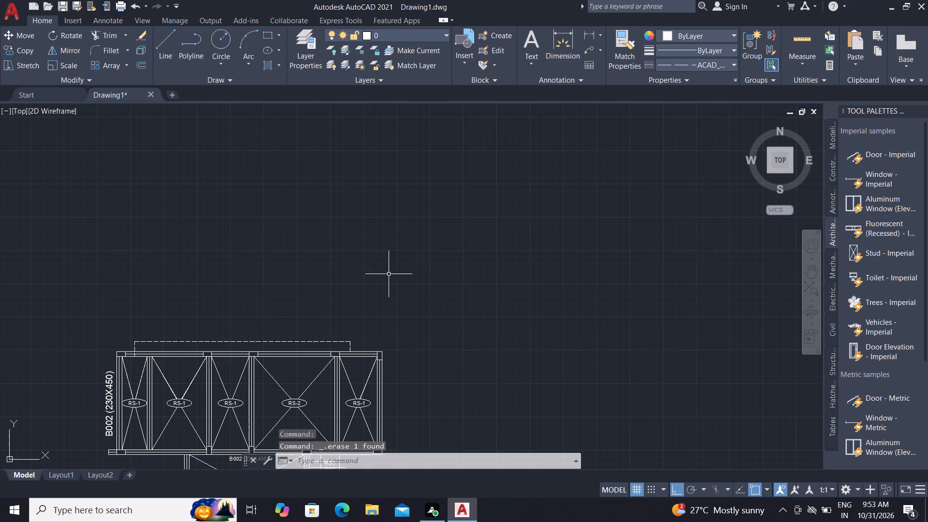
Change the large vertical beam label beside the upper frame's leftmost beam to B010 (230X450).
scroll(415, 244, "down", 1)
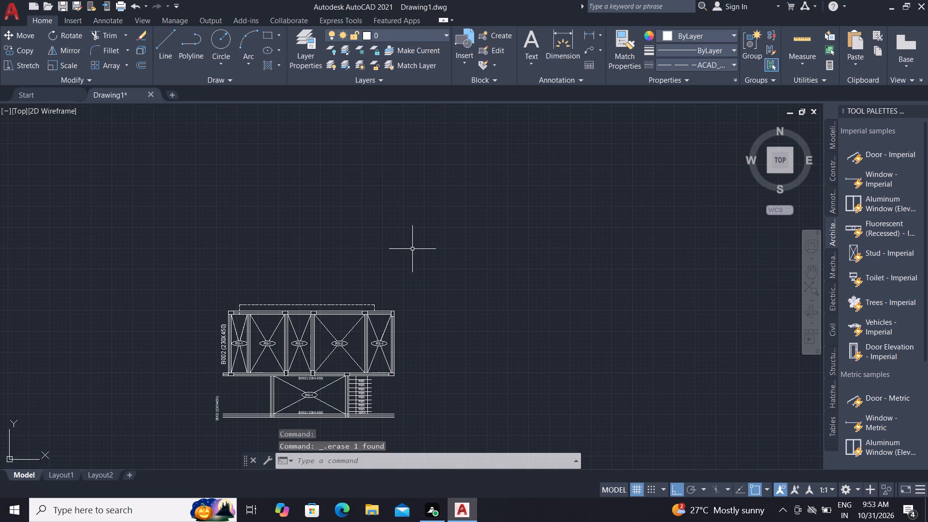
scroll(308, 408, "up", 2)
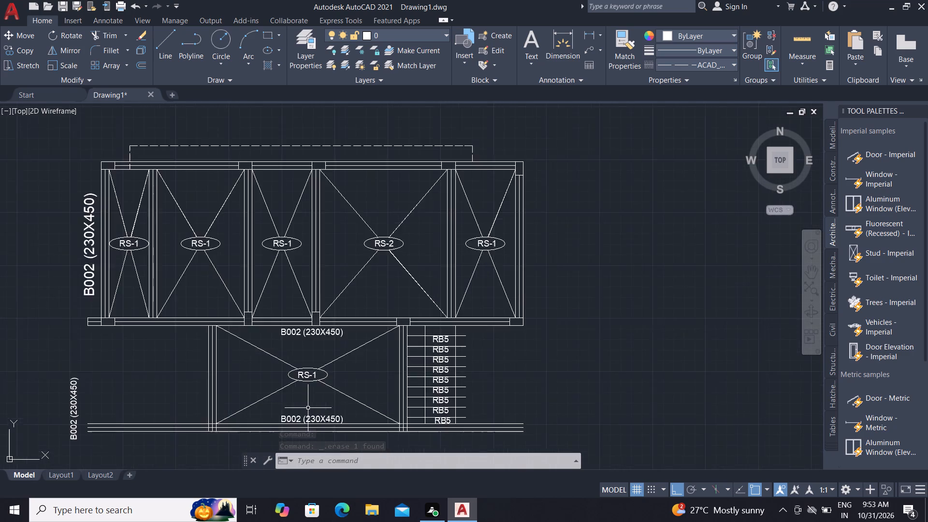
scroll(308, 408, "up", 1)
scroll(309, 407, "down", 2)
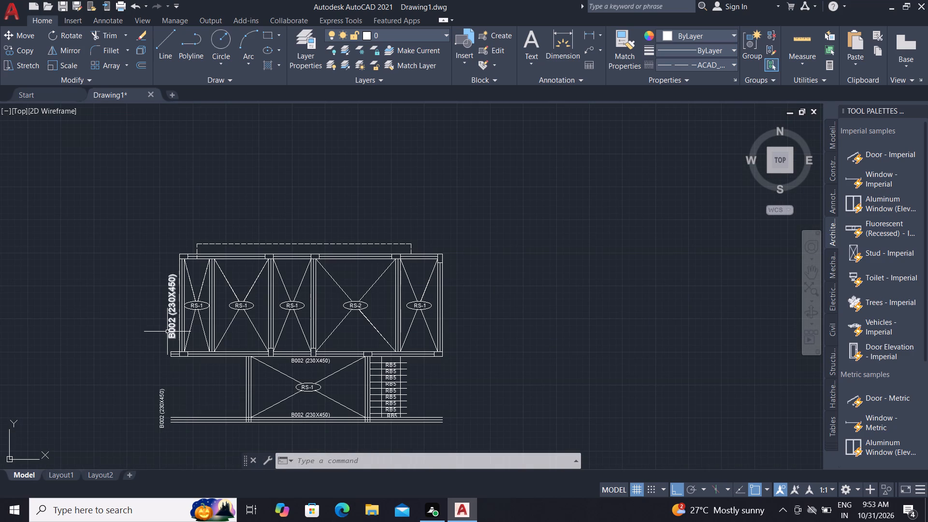
scroll(167, 332, "up", 3)
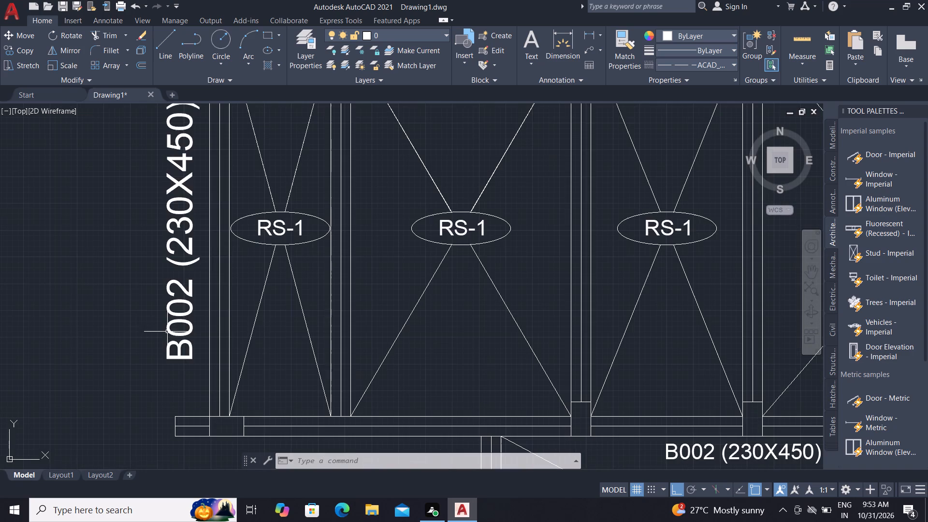
triple_click(177, 323)
left_click(177, 323)
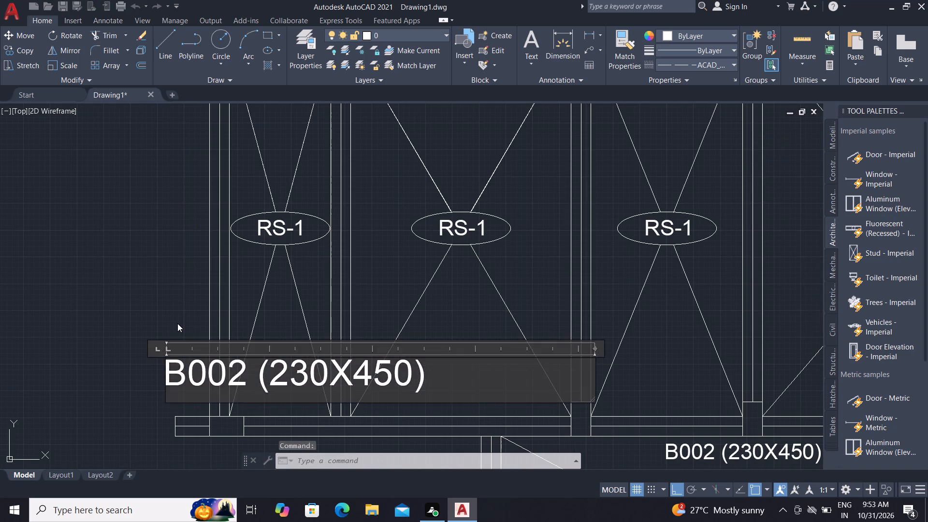
triple_click(165, 327)
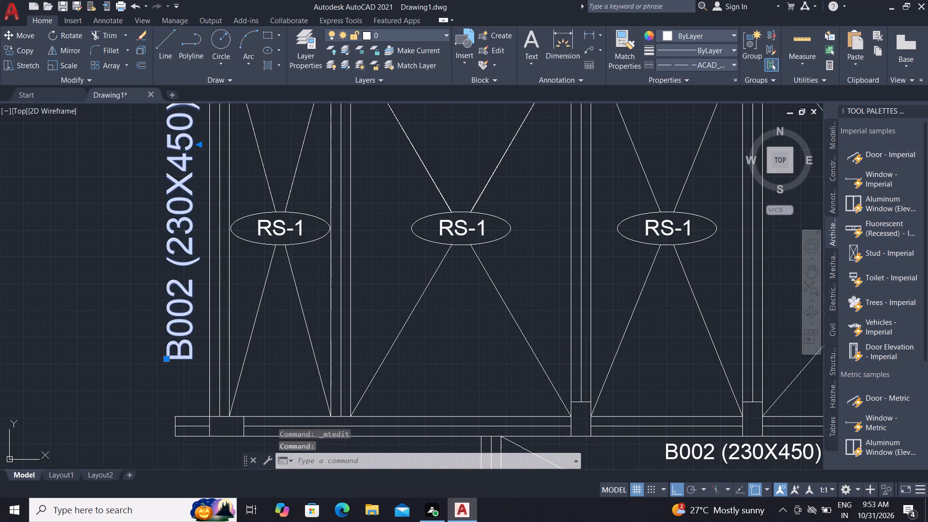
triple_click(182, 346)
scroll(254, 384, "up", 2)
left_click(233, 354)
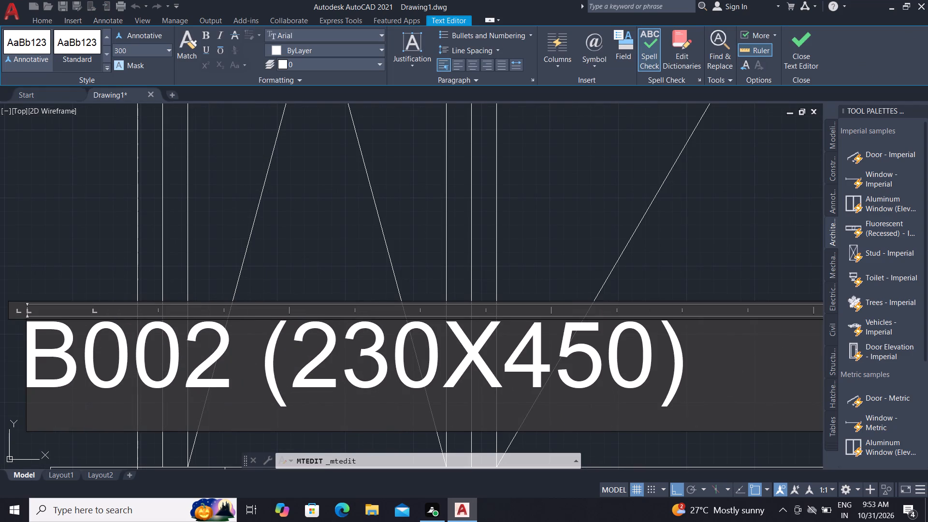
key("BackSpace")
key("BackSpace")
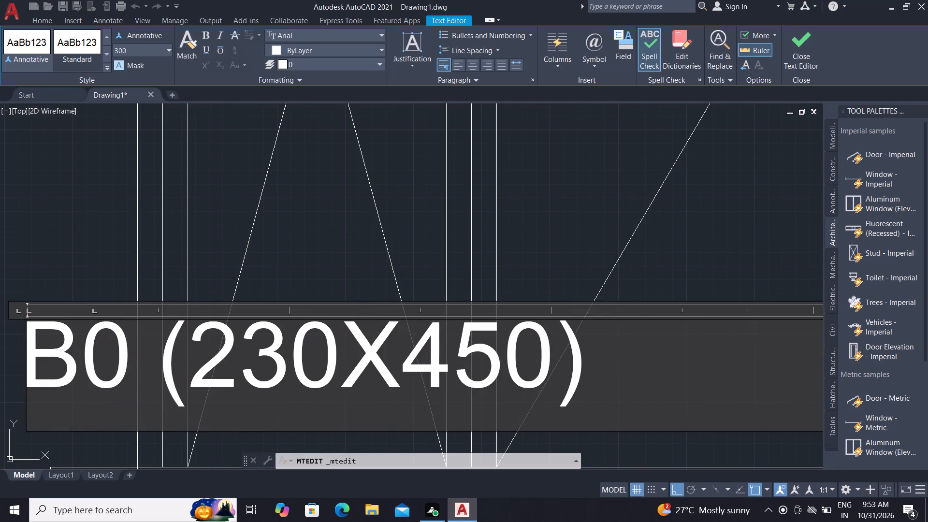
type("10")
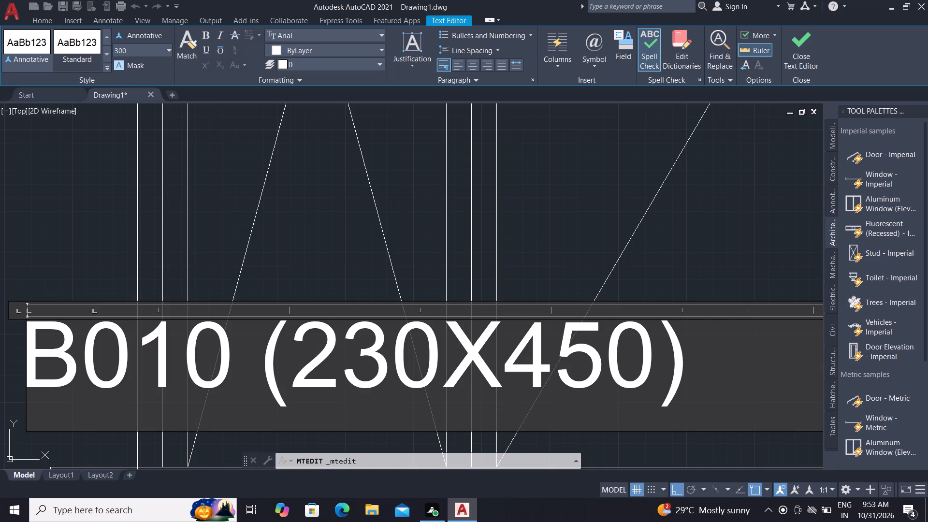
left_click(93, 276)
scroll(210, 359, "down", 2)
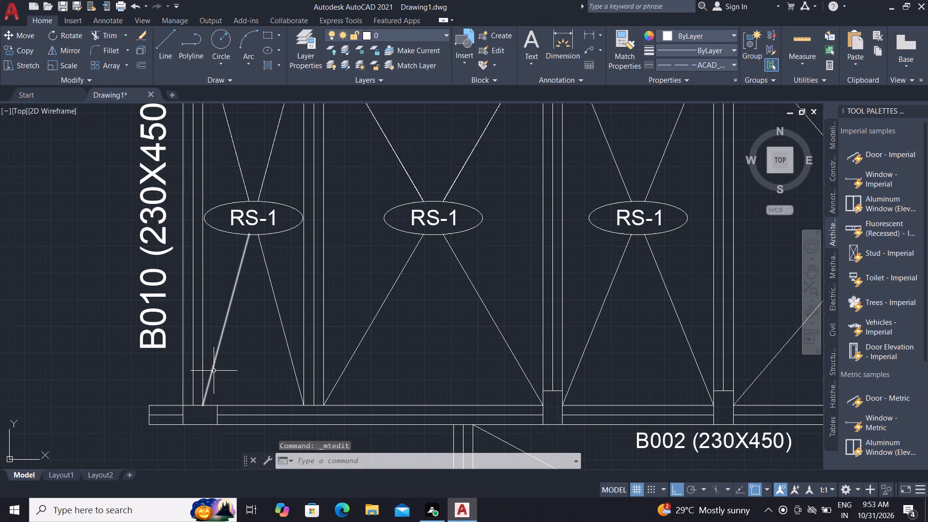
Copy the B010 (230X450) label from the upper frame's leftmost vertical beam to just left of each of its other five vertical beams.
left_click(23, 49)
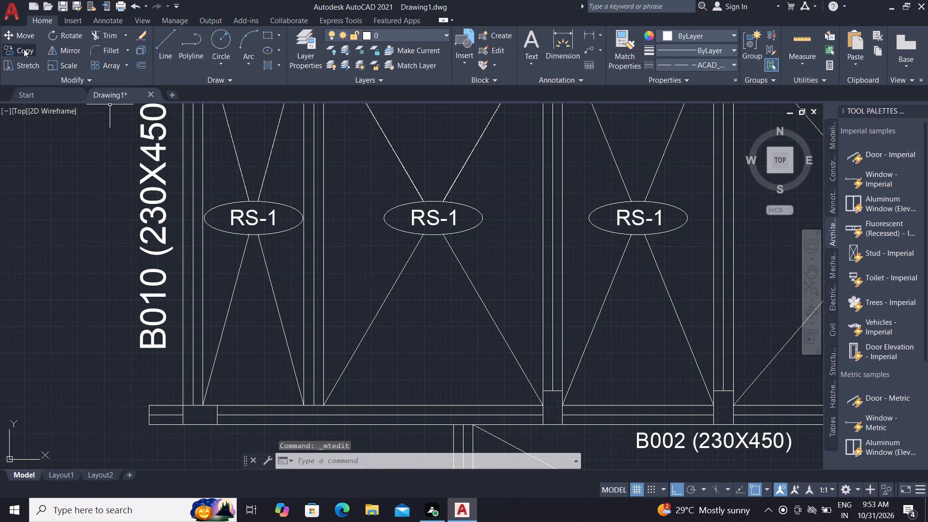
left_click(165, 343)
right_click(156, 356)
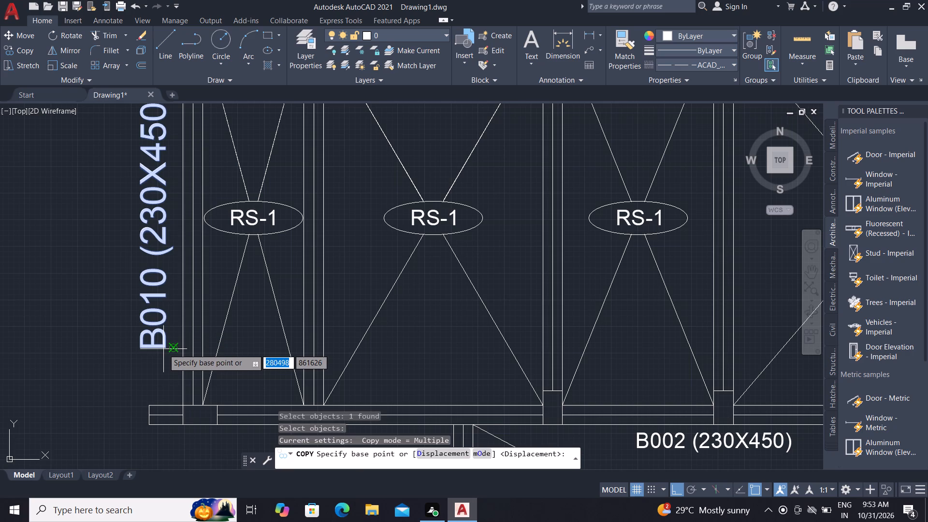
left_click(165, 348)
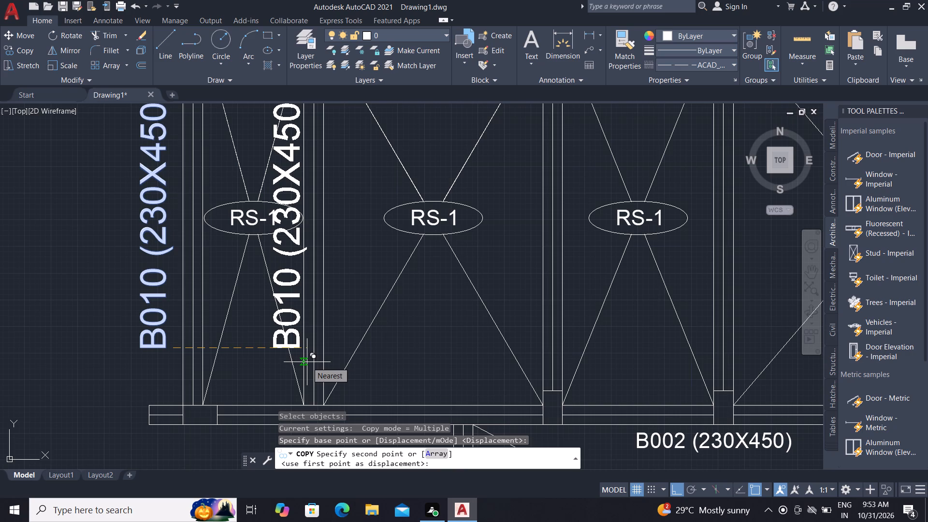
left_click(307, 362)
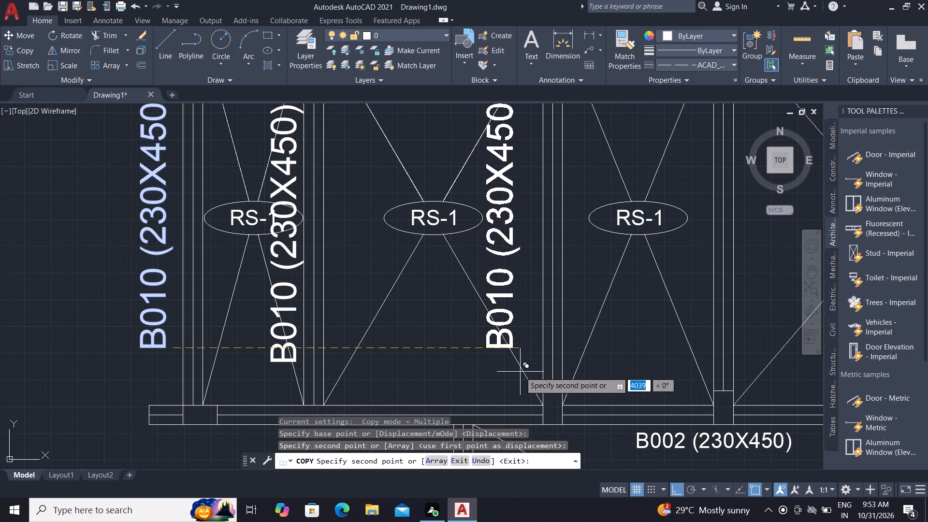
left_click(542, 349)
scroll(451, 374, "down", 1)
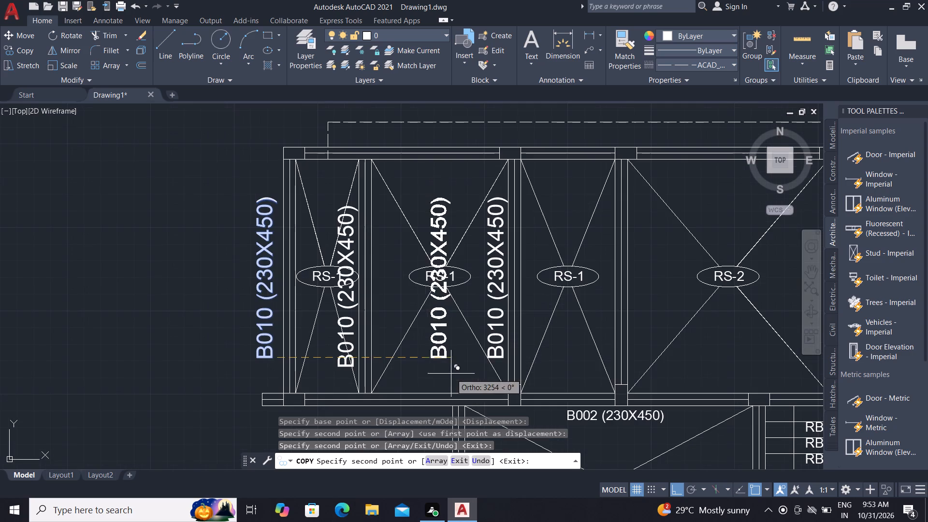
left_click(616, 360)
scroll(605, 361, "down", 2)
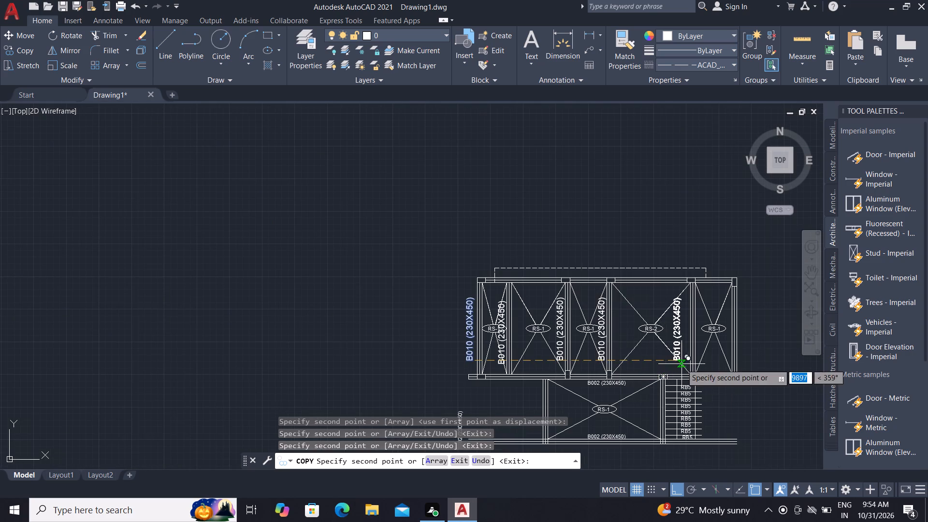
scroll(681, 364, "up", 2)
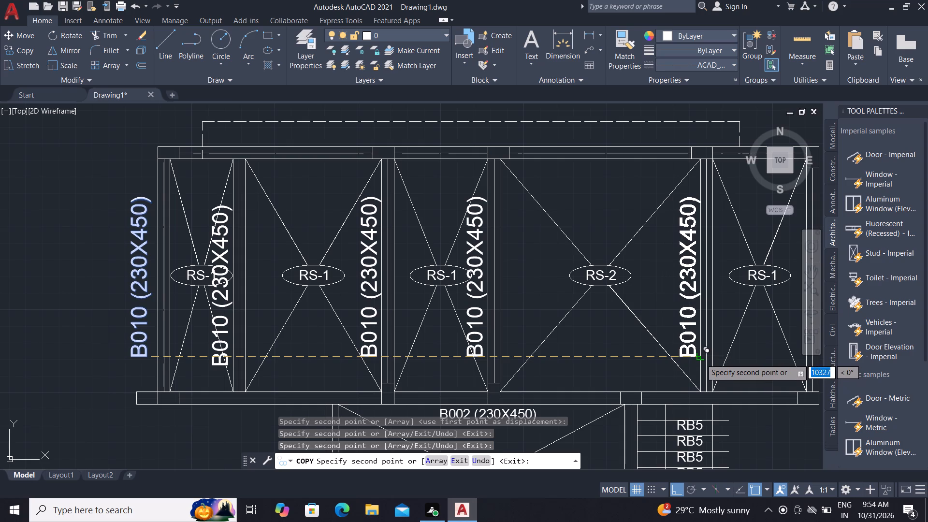
left_click(701, 358)
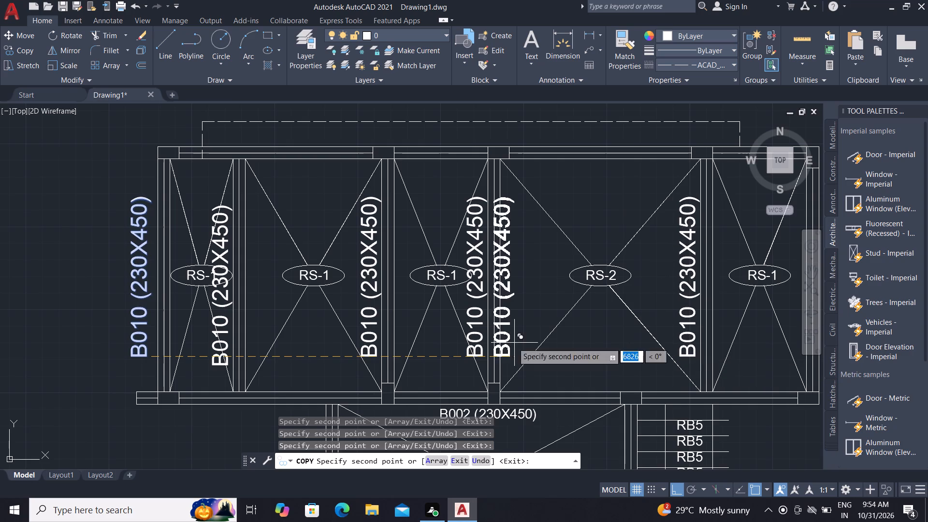
scroll(237, 334, "down", 1)
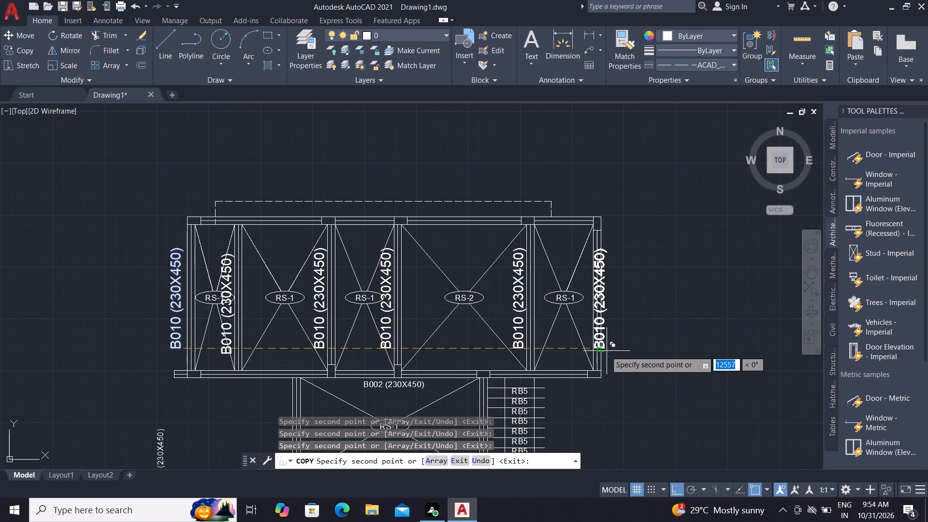
scroll(593, 347, "up", 1)
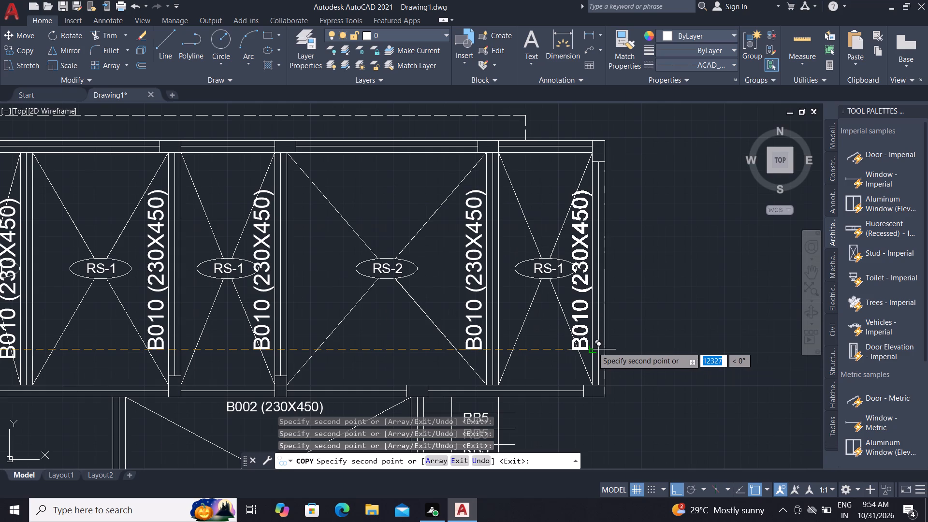
left_click(594, 344)
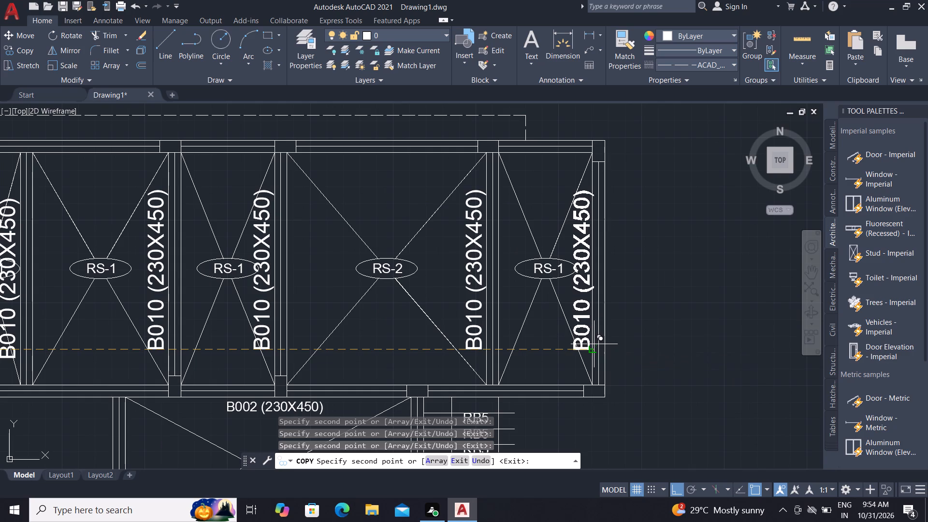
key("Escape")
key("Escape")
key("Escape")
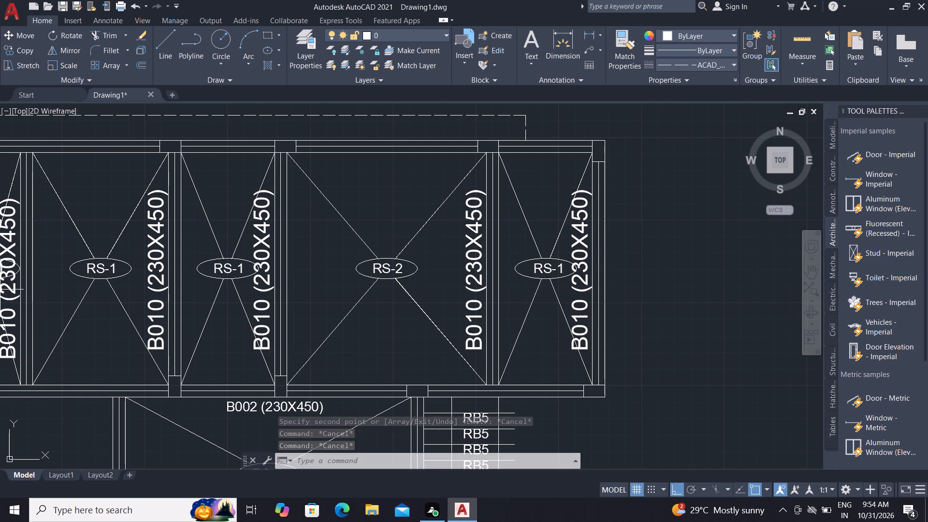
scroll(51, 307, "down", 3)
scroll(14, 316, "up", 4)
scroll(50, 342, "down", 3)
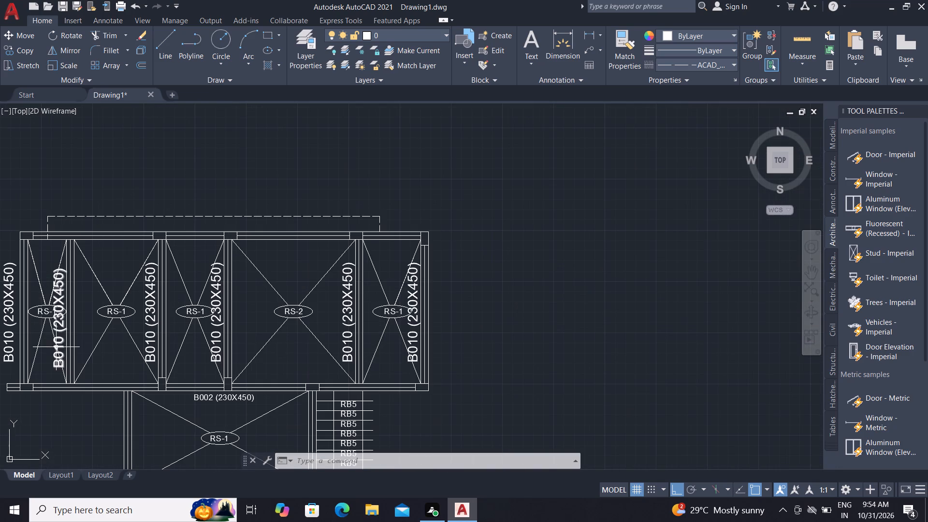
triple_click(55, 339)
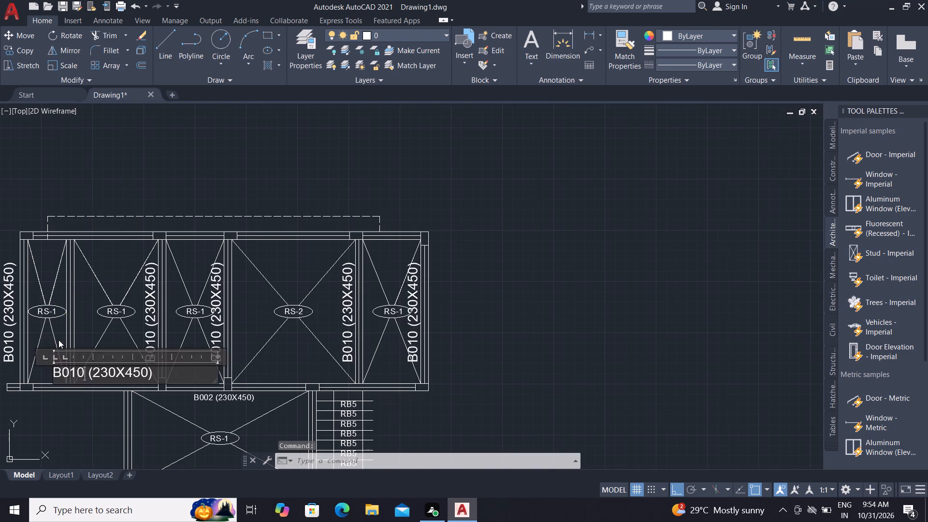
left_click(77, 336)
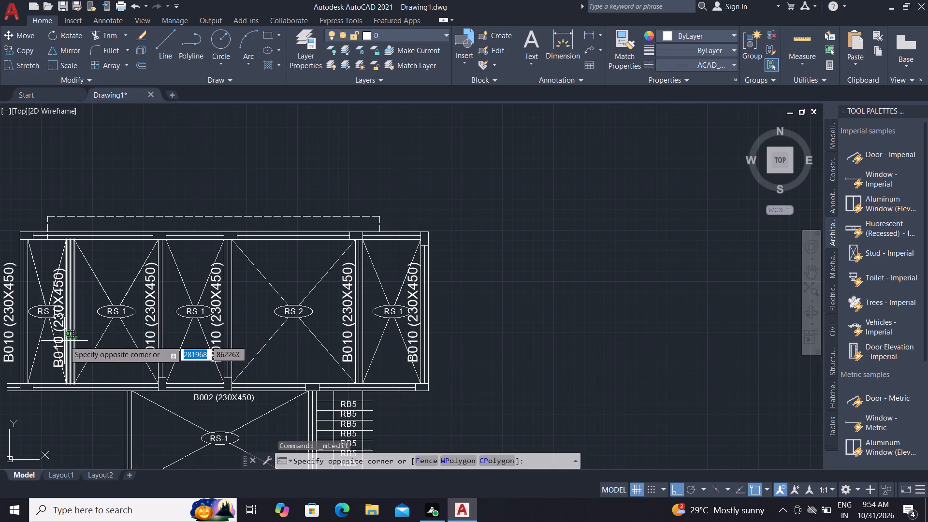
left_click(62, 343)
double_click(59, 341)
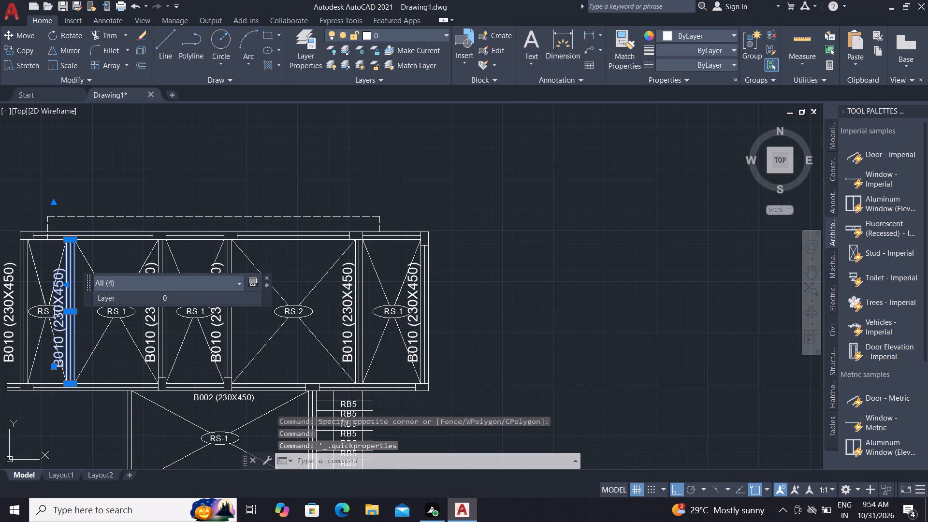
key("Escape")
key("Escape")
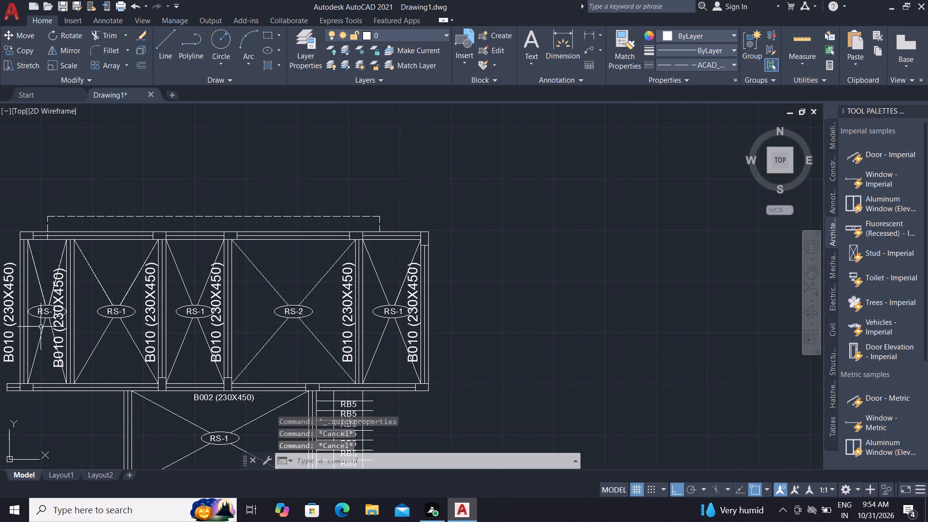
Change the label beside the upper frame's second vertical beam from the left to B012 (230X450).
double_click(58, 341)
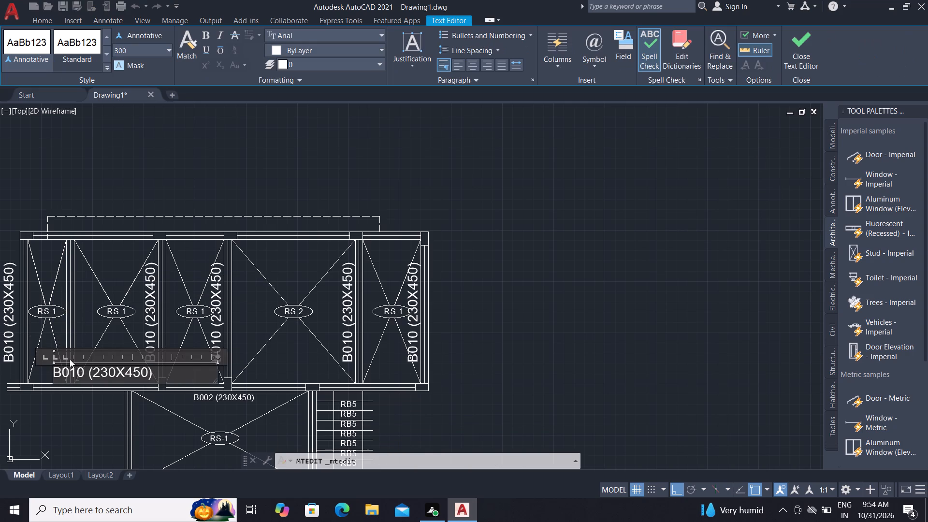
scroll(72, 375, "up", 2)
left_click(108, 370)
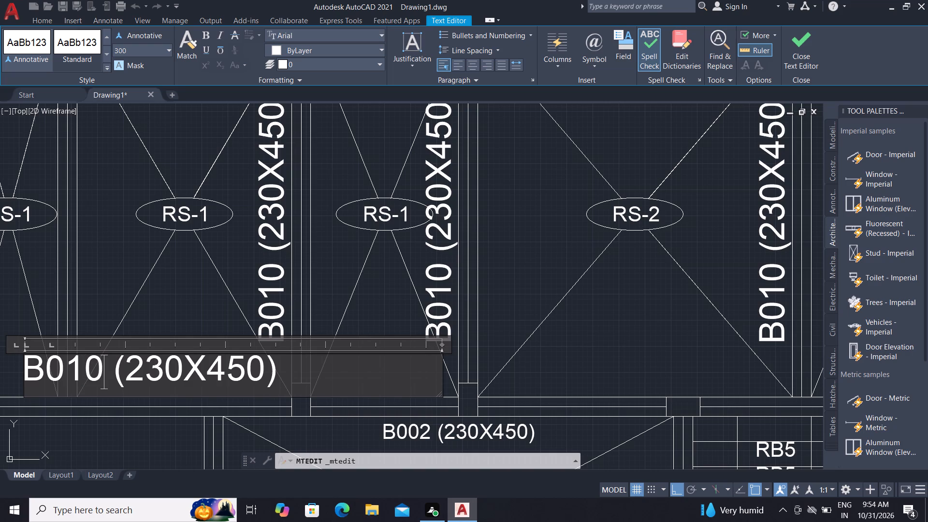
key("Delete")
key("BackSpace")
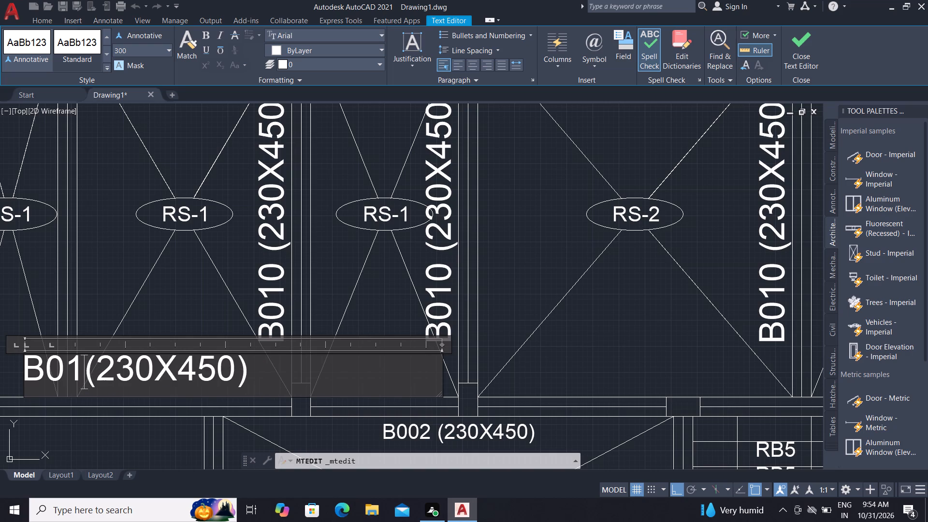
type("2")
key("space")
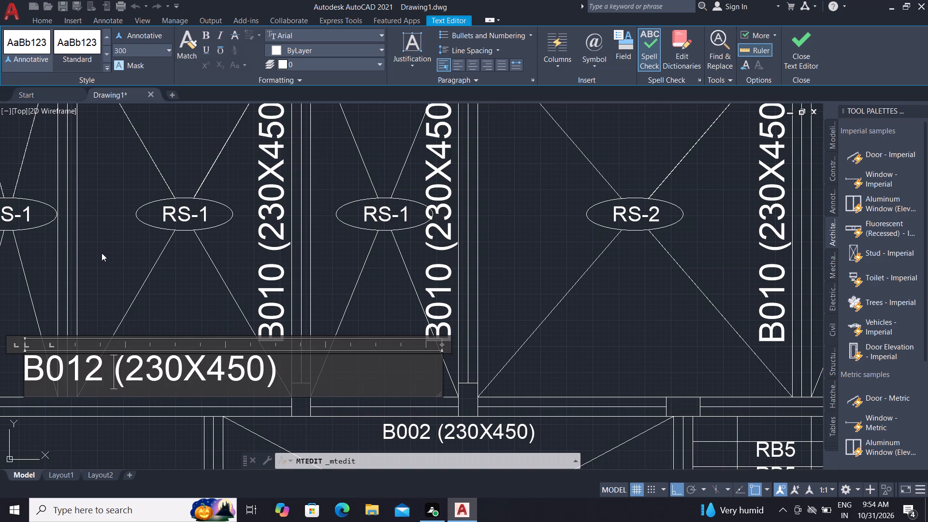
left_click(101, 252)
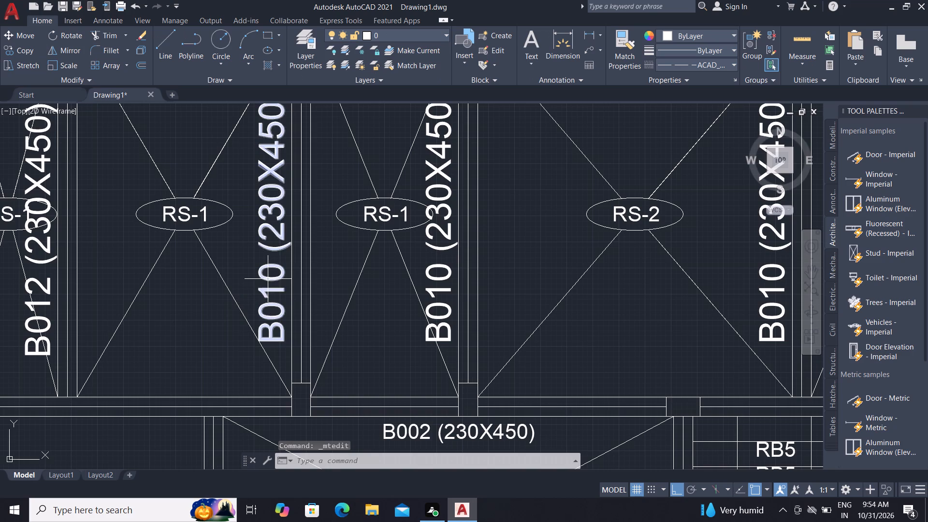
Change the label beside the upper frame's third vertical beam from the left to B016 (230X450).
triple_click(268, 279)
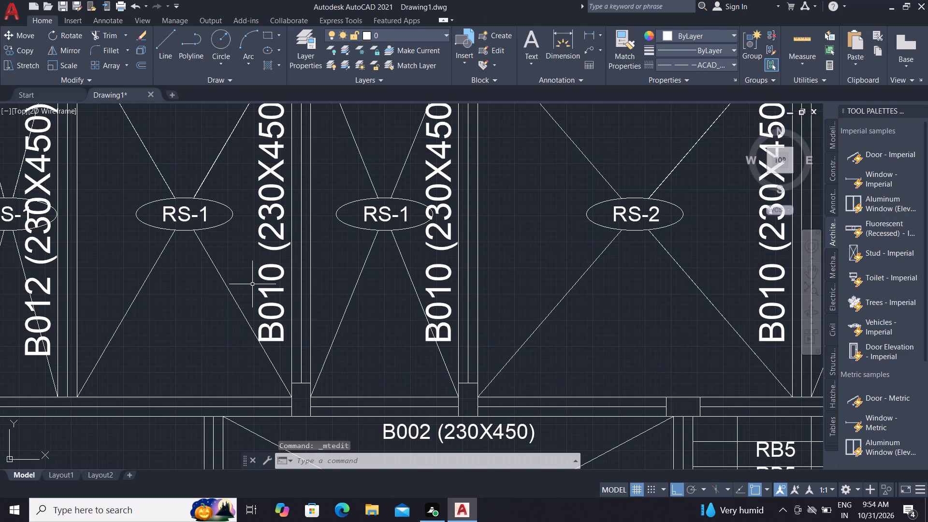
triple_click(265, 278)
triple_click(263, 291)
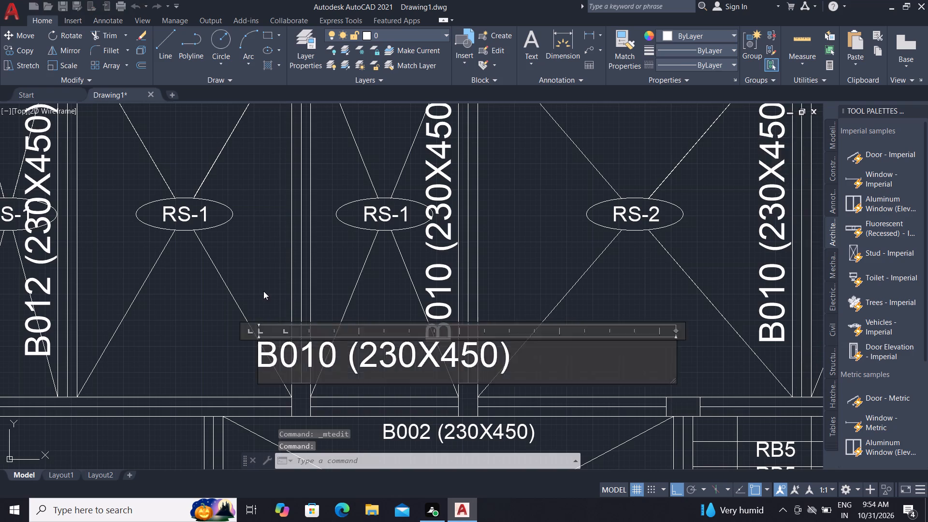
left_click(276, 323)
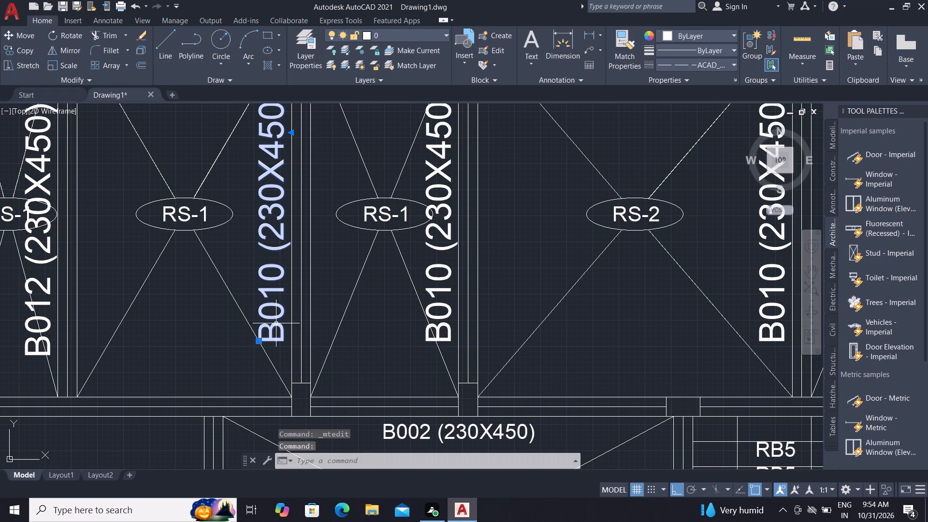
left_click(276, 323)
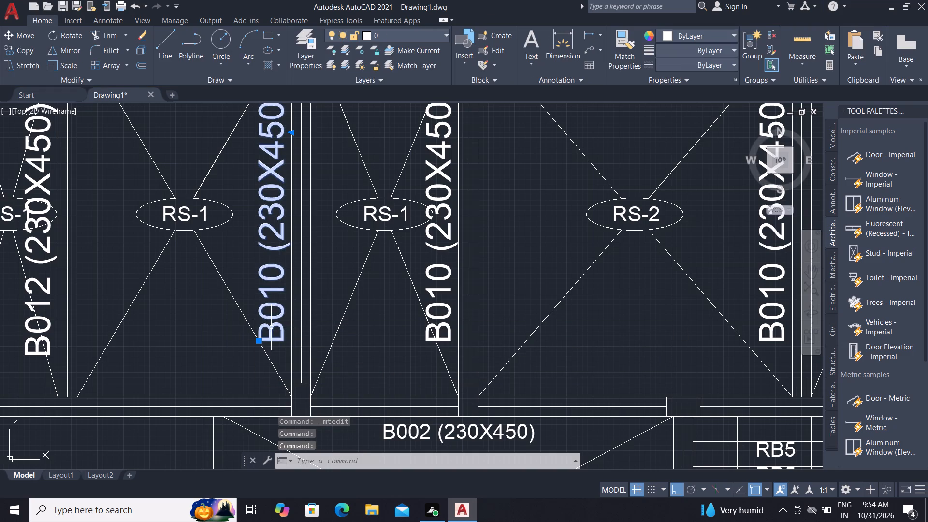
left_click(271, 326)
left_click(271, 326)
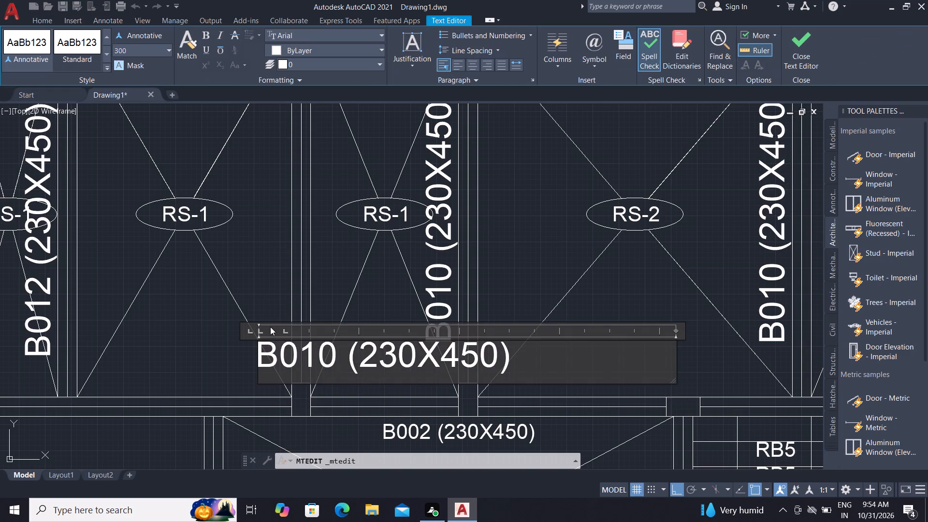
scroll(337, 357, "up", 2)
left_click(337, 358)
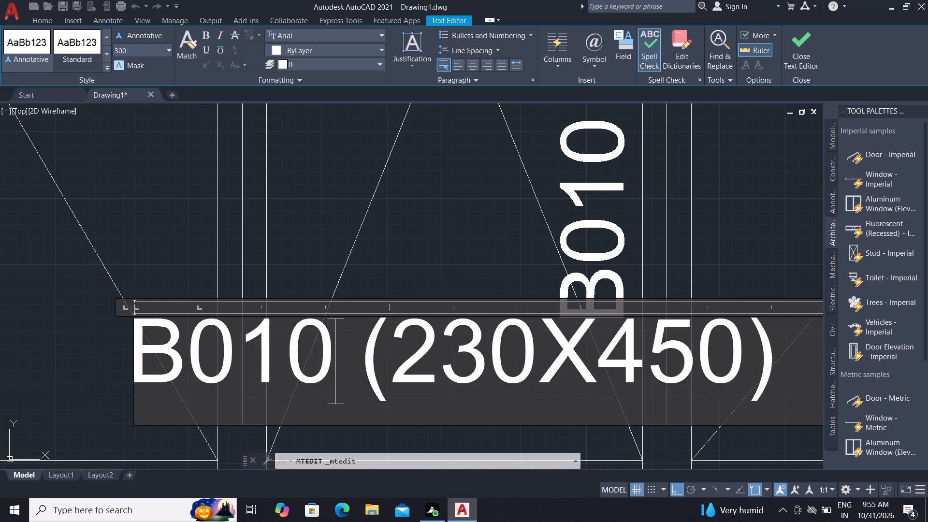
key("BackSpace")
key("6")
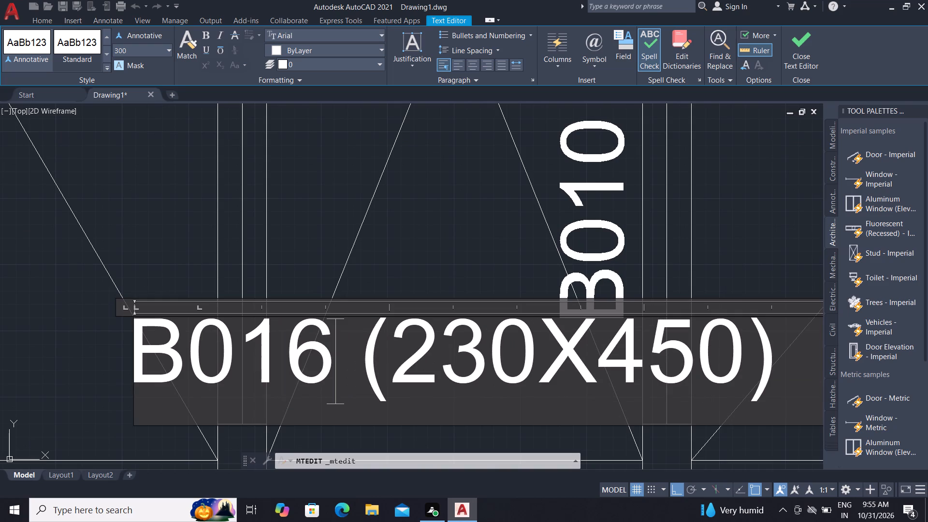
left_click(182, 235)
Change the label beside the upper frame's fourth vertical beam from the left to B017 (230X450).
scroll(276, 305, "down", 1)
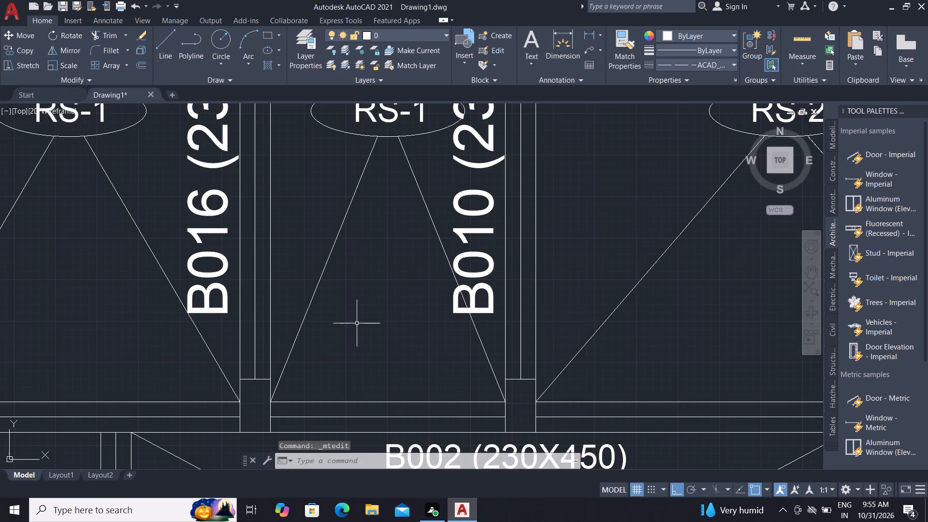
scroll(400, 316, "down", 1)
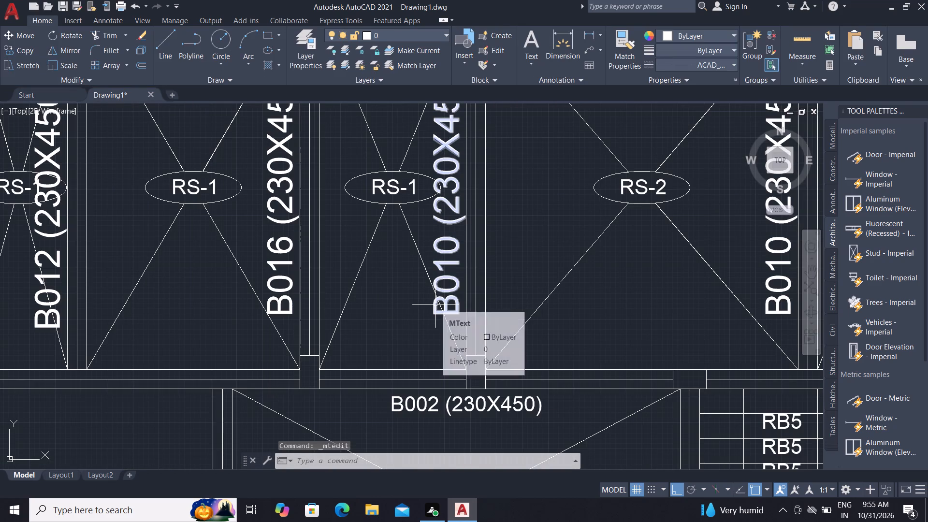
left_click(435, 304)
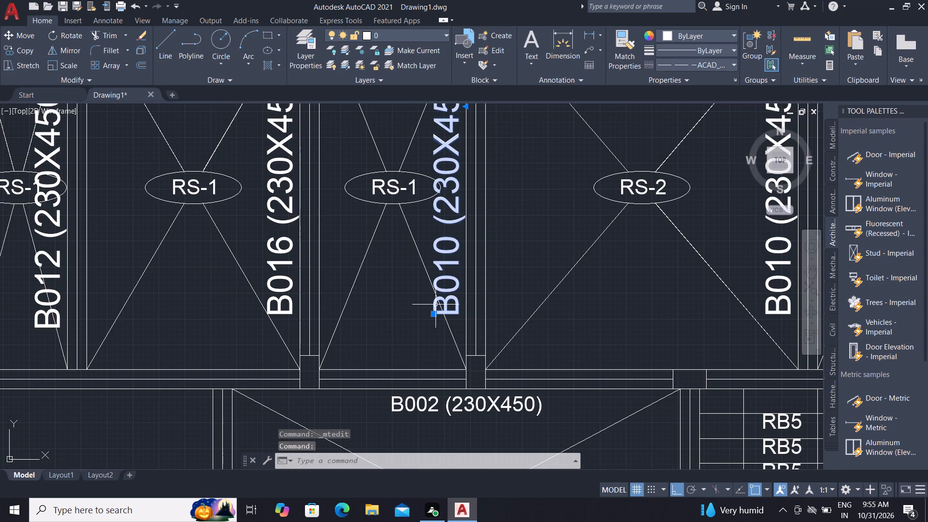
double_click(435, 304)
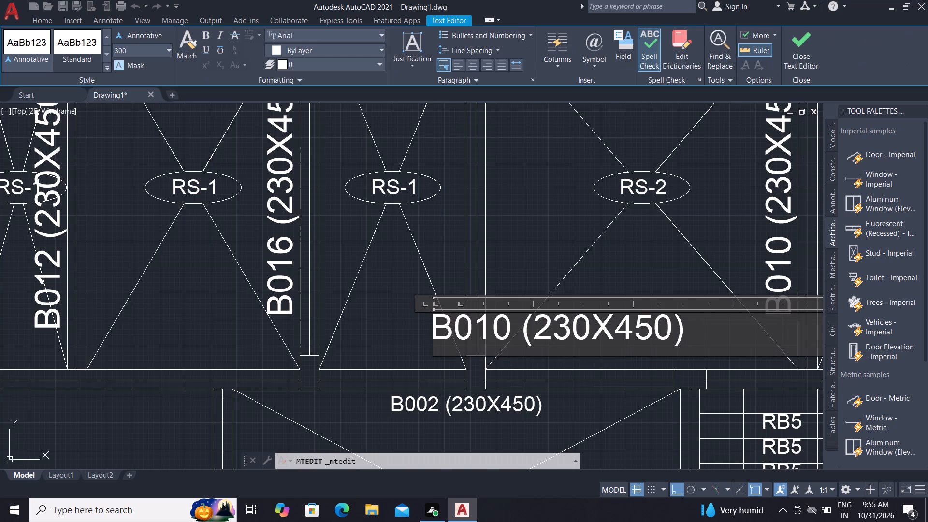
left_click(515, 329)
key("BackSpace")
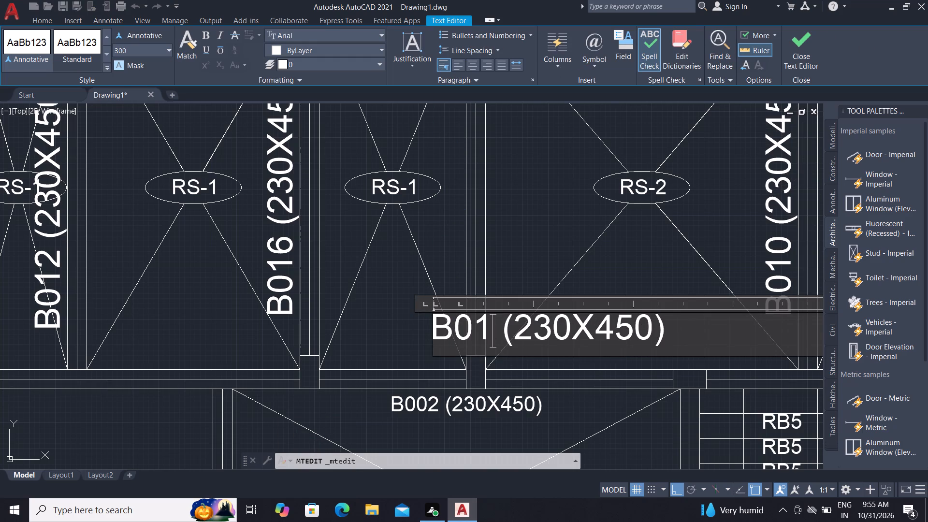
key("7")
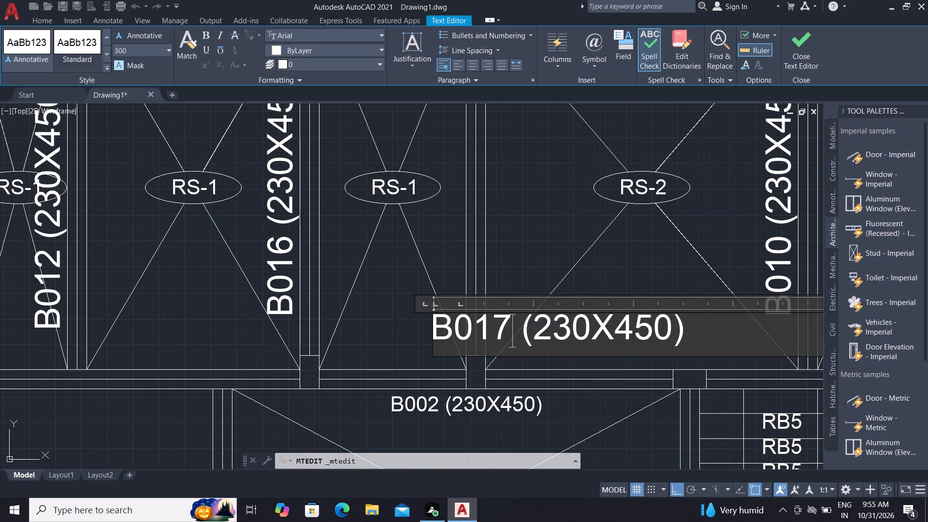
left_click(451, 261)
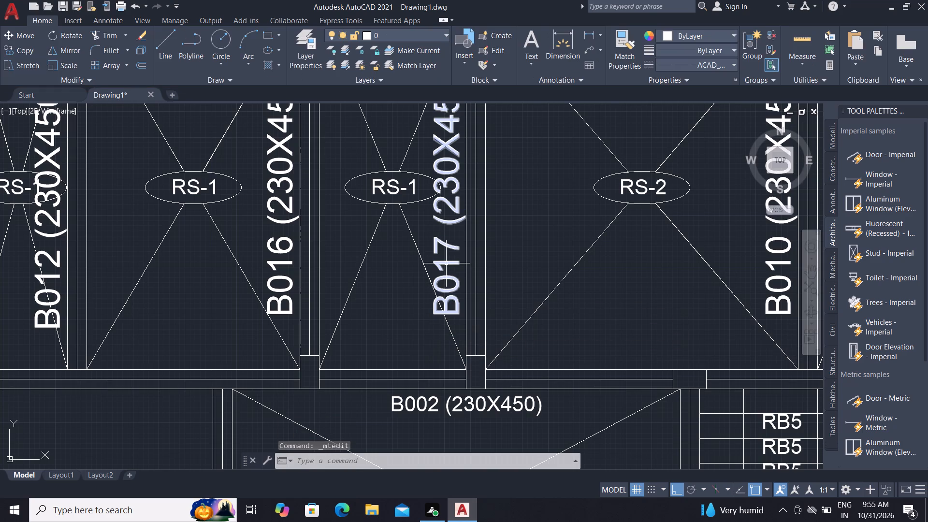
Change the label beside the upper frame's fifth vertical beam from the left to B020 (230X450).
scroll(361, 298, "down", 1)
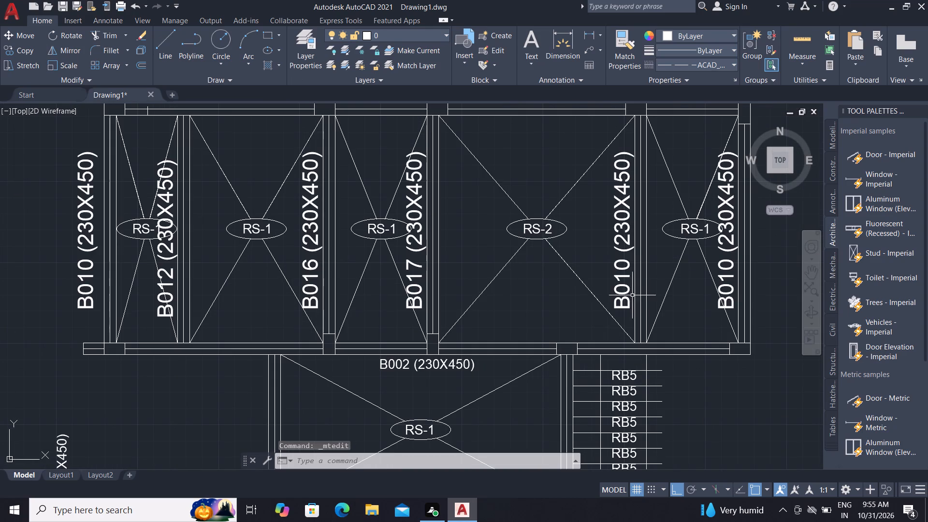
double_click(624, 293)
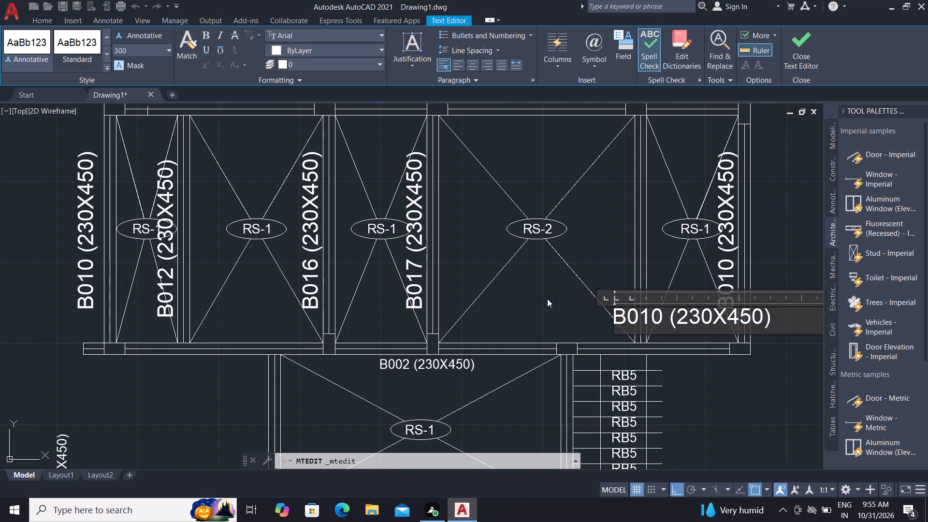
scroll(654, 314, "up", 1)
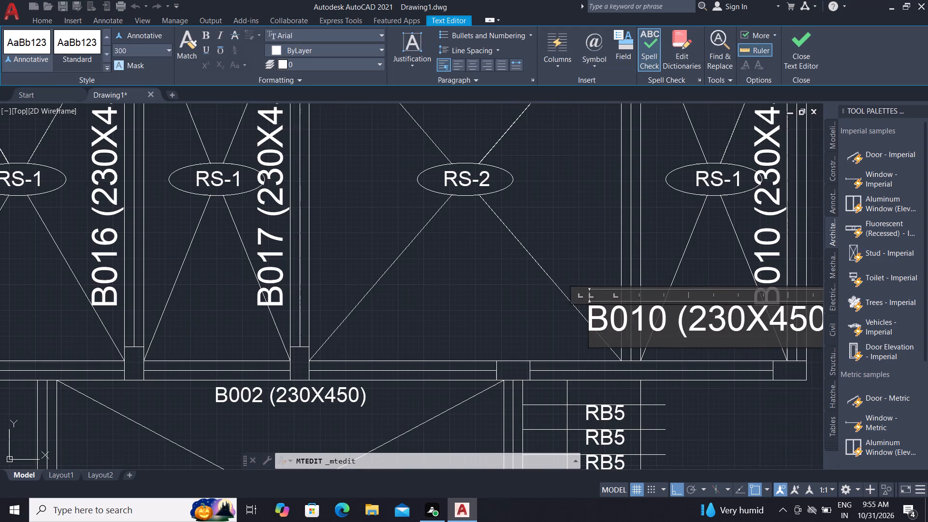
left_click(644, 322)
key("BackSpace")
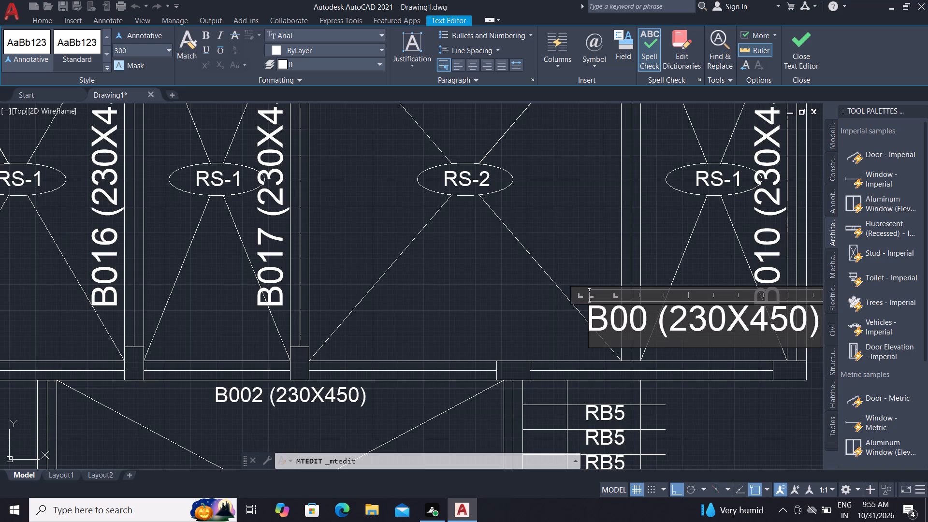
key("2")
scroll(654, 324, "up", 1)
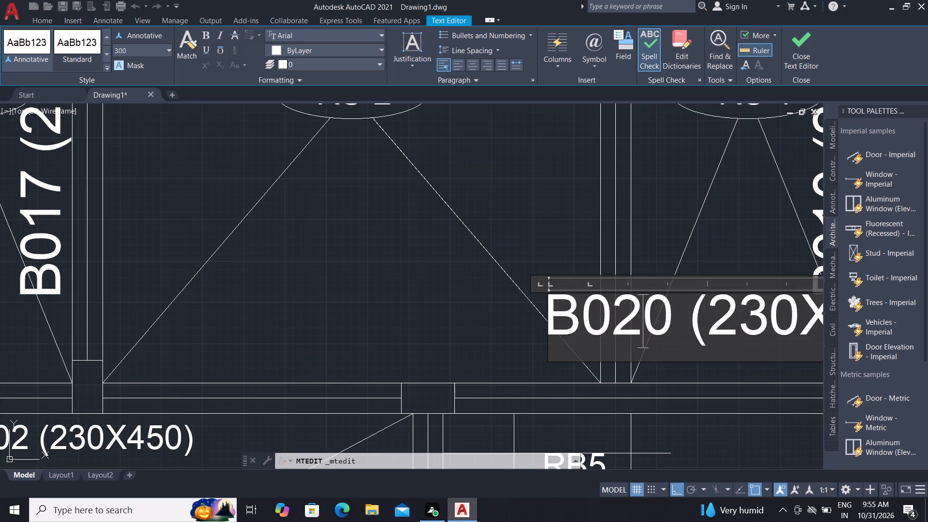
left_click(481, 275)
Change the label beside the upper frame's rightmost vertical beam to B022 (230X450).
scroll(532, 332, "down", 1)
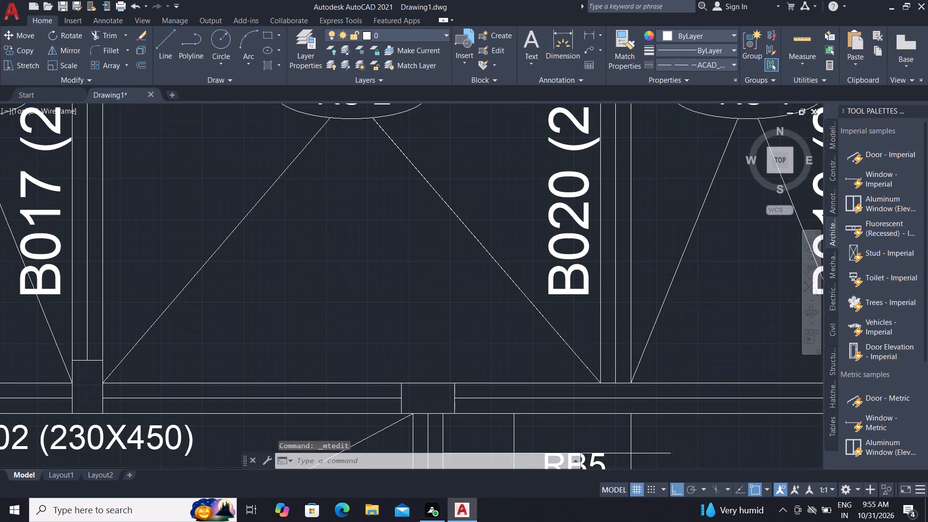
scroll(529, 333, "down", 1)
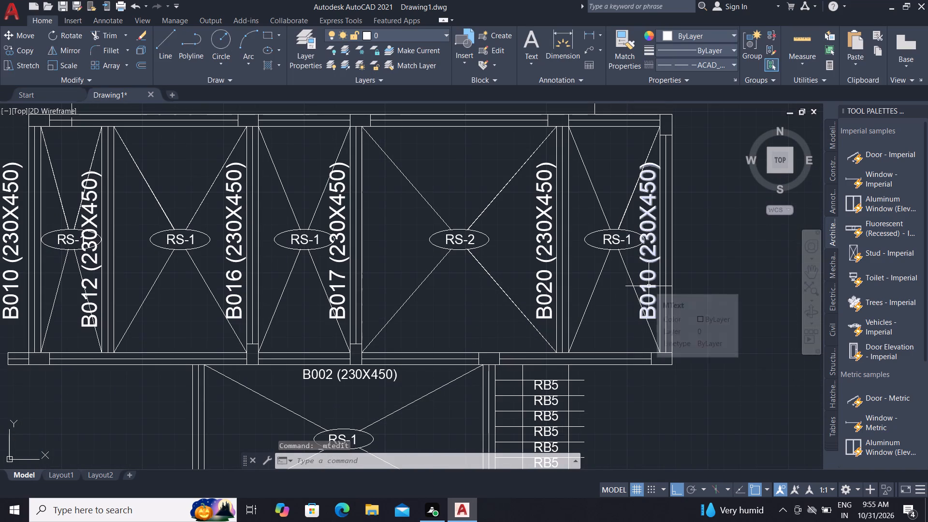
triple_click(649, 286)
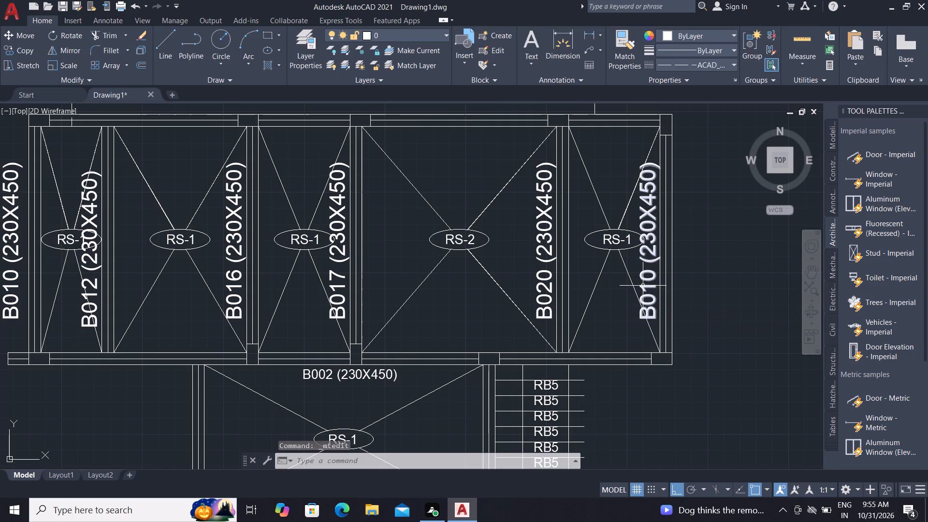
double_click(645, 287)
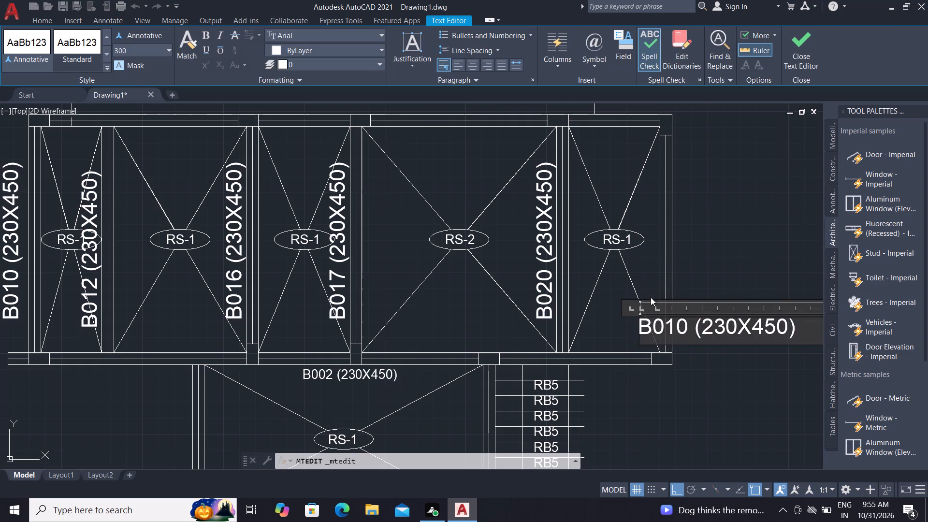
scroll(655, 300, "up", 2)
left_click(737, 368)
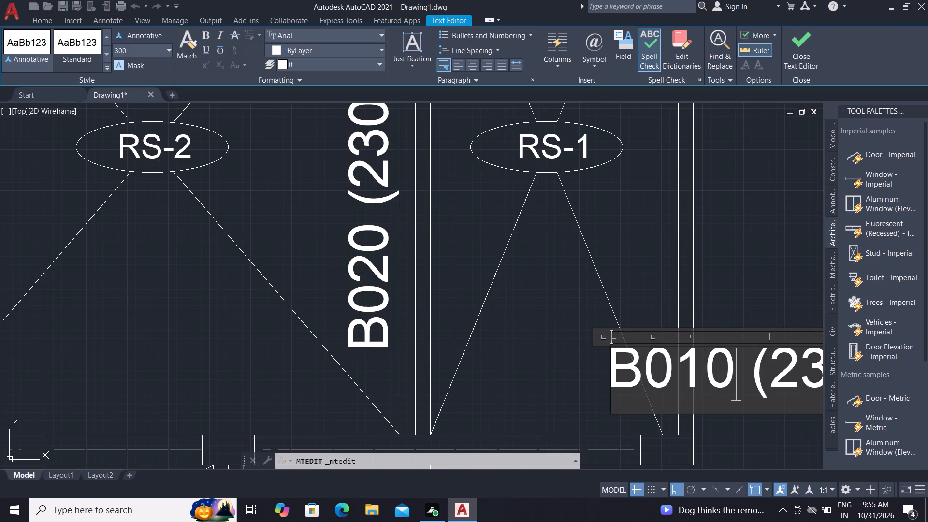
key("BackSpace")
key("BackSpace")
type("22")
left_click(626, 273)
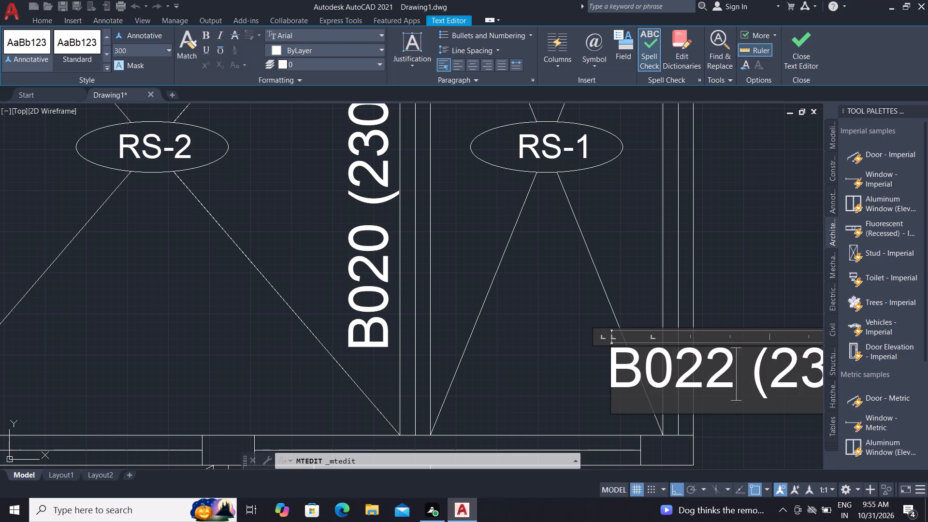
Change the horizontal label above the lower frame's bottom beam to B003 (230X450).
scroll(631, 294, "down", 3)
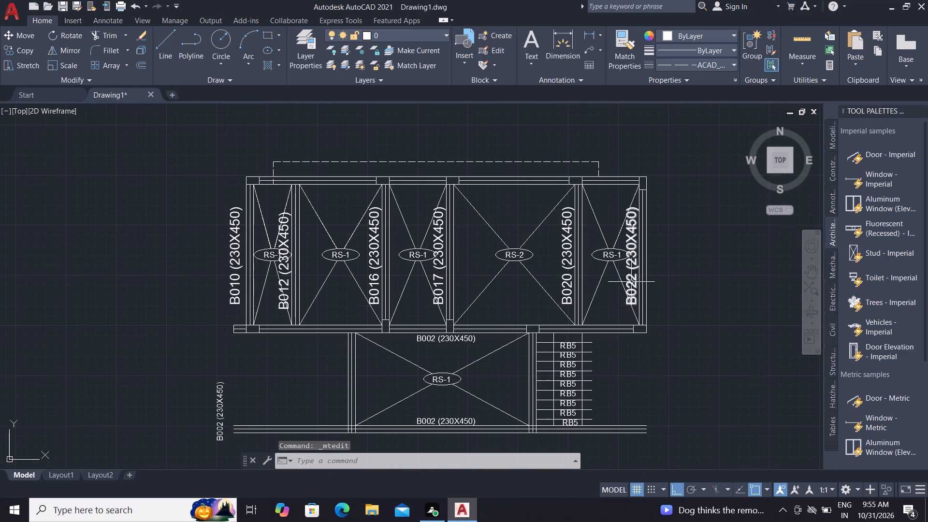
scroll(437, 356, "up", 1)
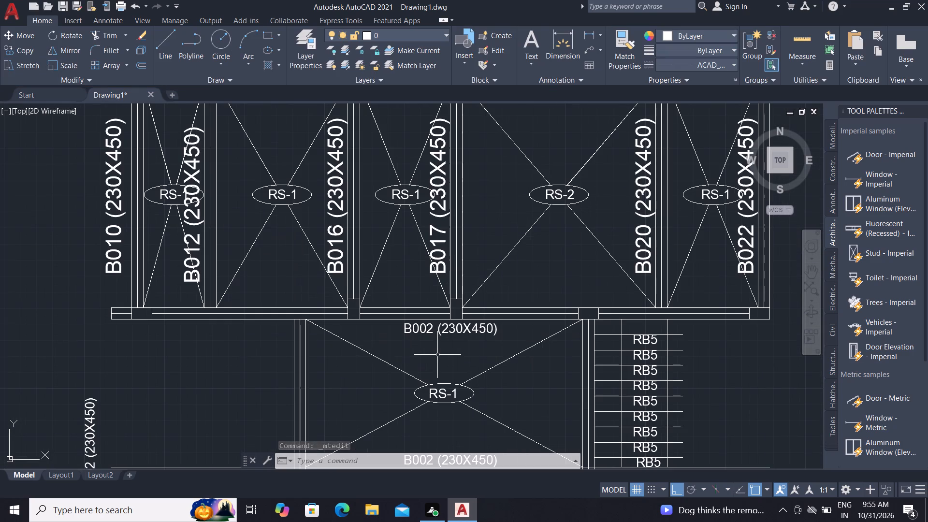
scroll(477, 269, "down", 2)
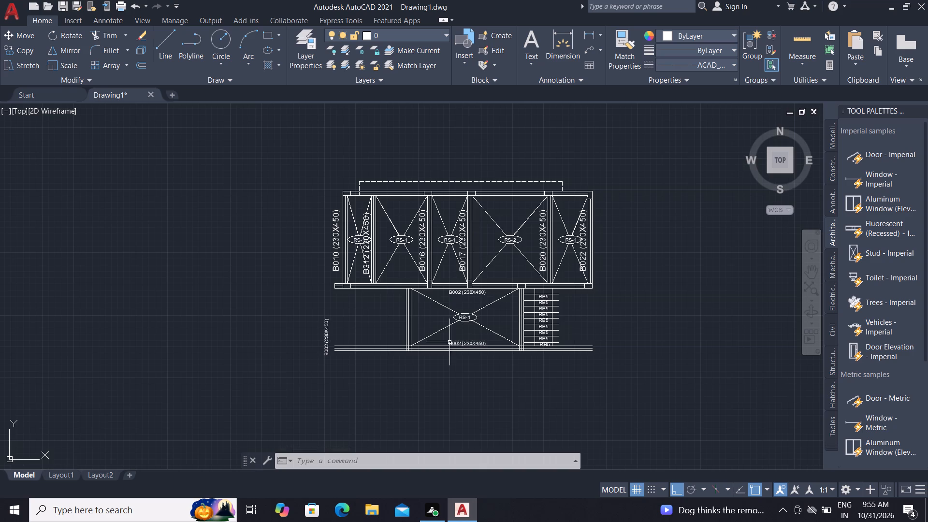
scroll(458, 347, "up", 2)
triple_click(457, 341)
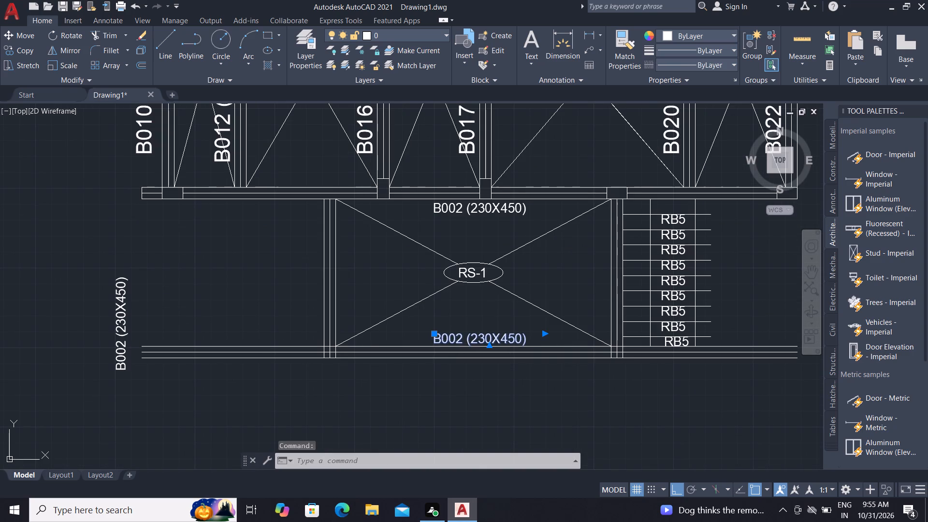
scroll(457, 341, "up", 3)
left_click(472, 344)
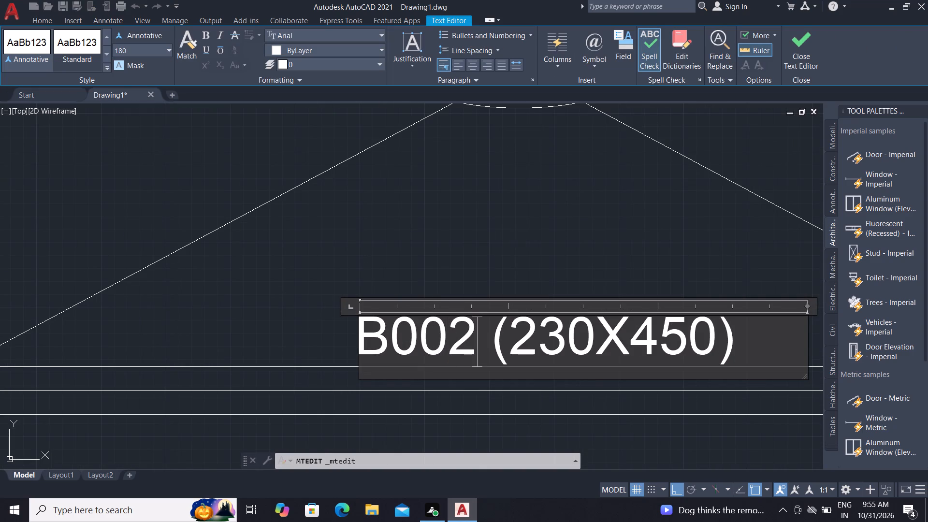
key("BackSpace")
key("3")
left_click(400, 282)
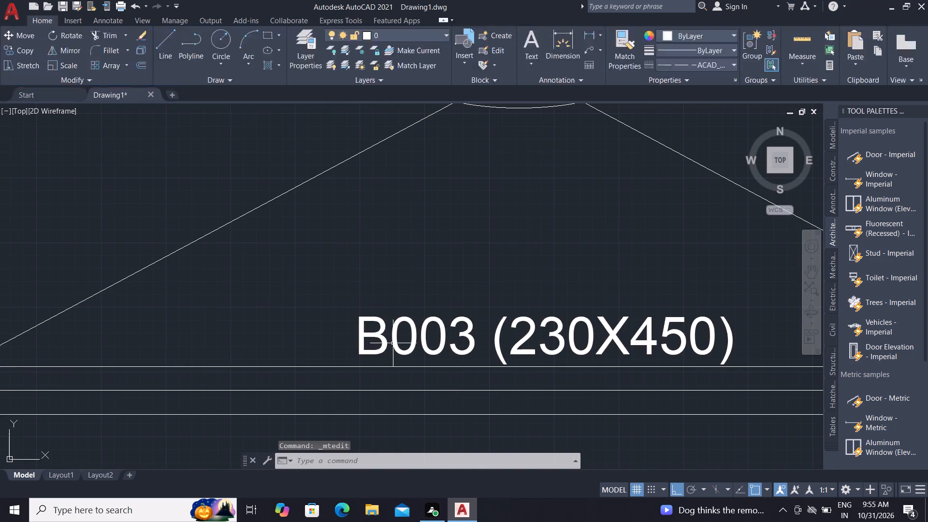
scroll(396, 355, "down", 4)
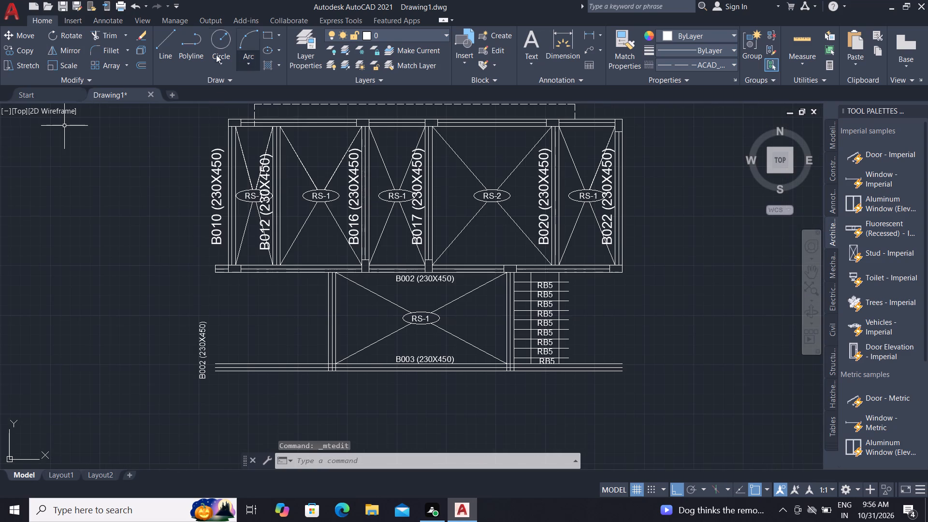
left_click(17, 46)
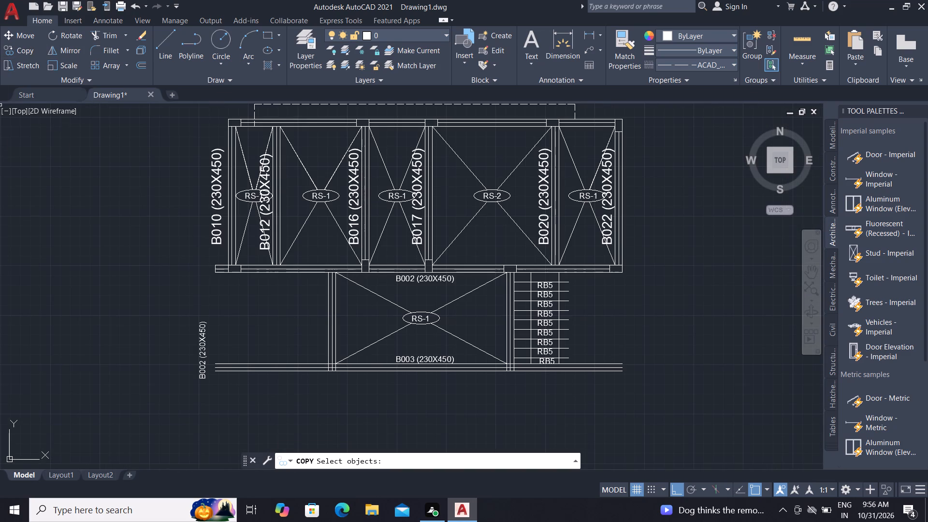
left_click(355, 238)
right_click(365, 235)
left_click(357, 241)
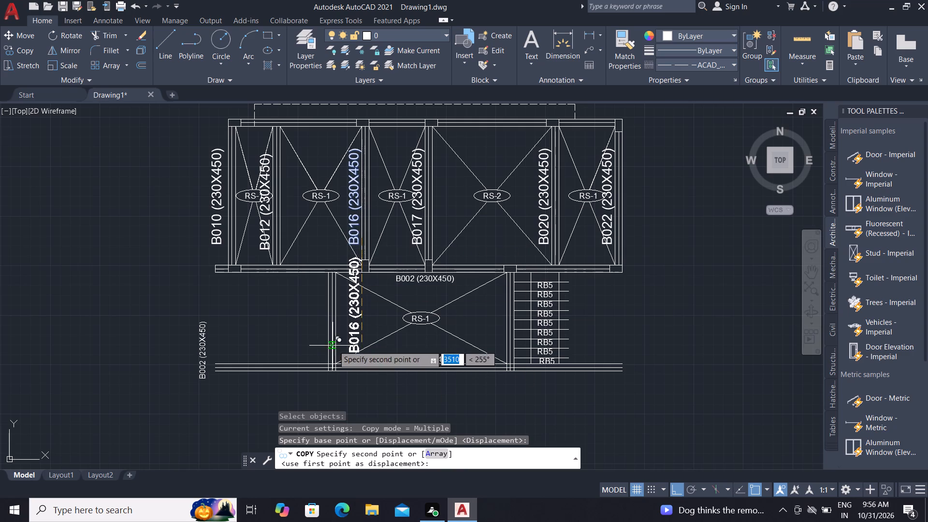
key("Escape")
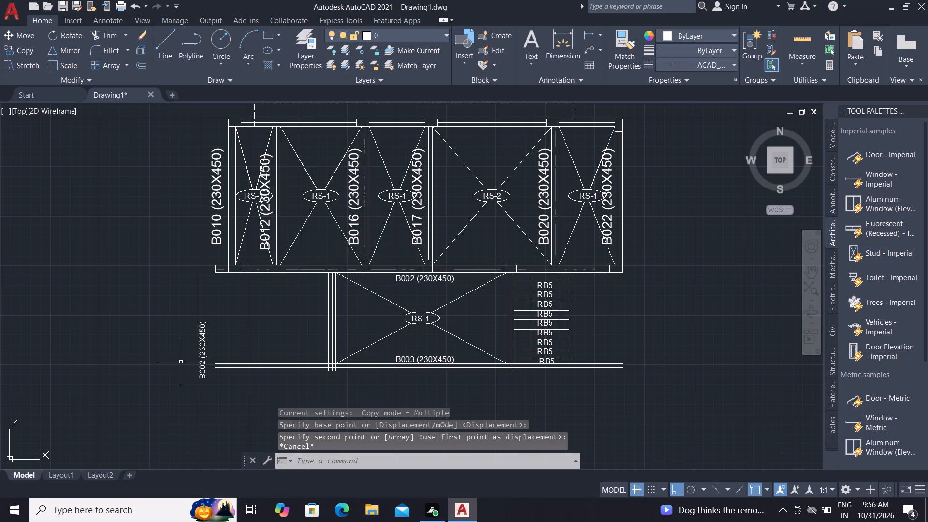
Move the small vertical B002 (230X450) label from outside the plan to just inside the lower frame's left vertical beam, with Ortho off.
left_click(200, 348)
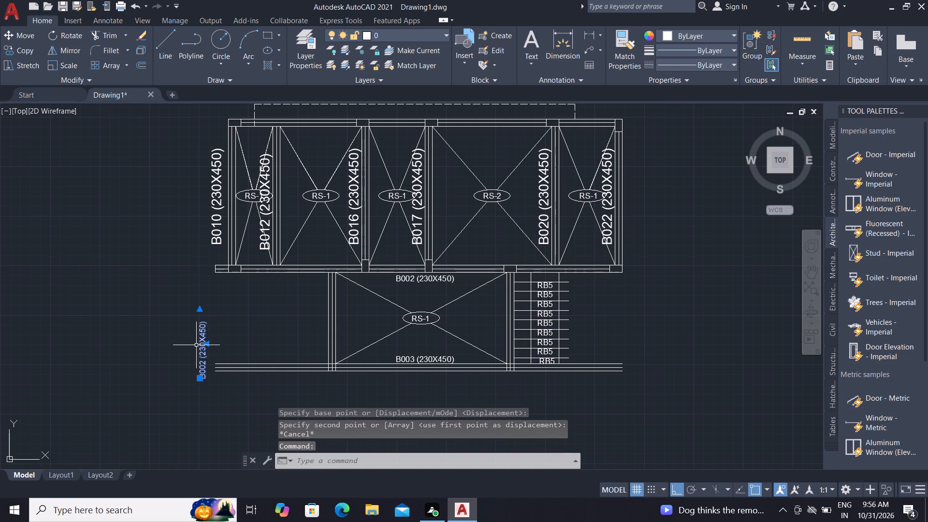
type("M")
key("space")
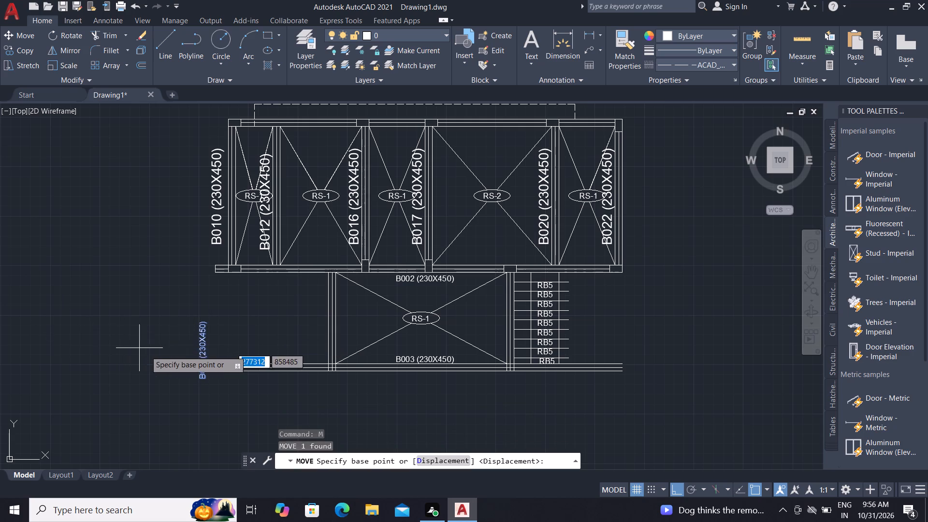
left_click(202, 379)
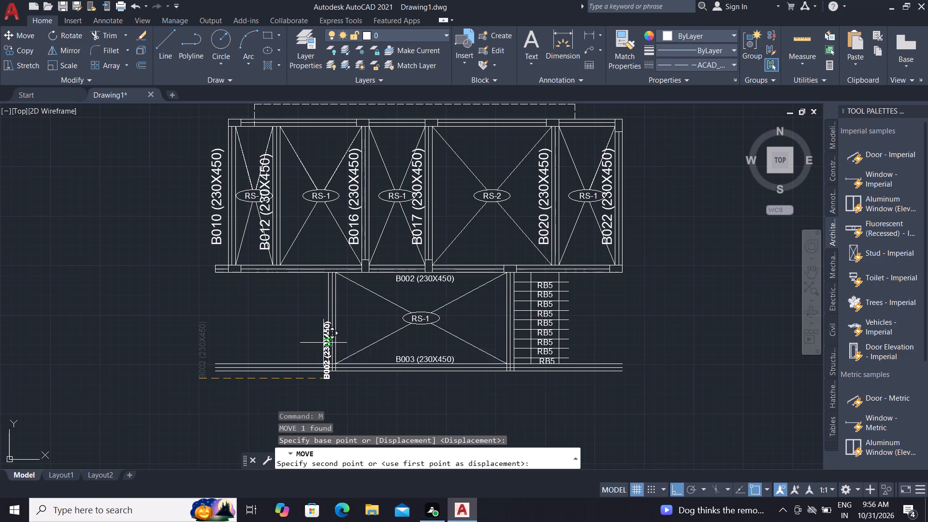
key("F8")
scroll(336, 334, "up", 2)
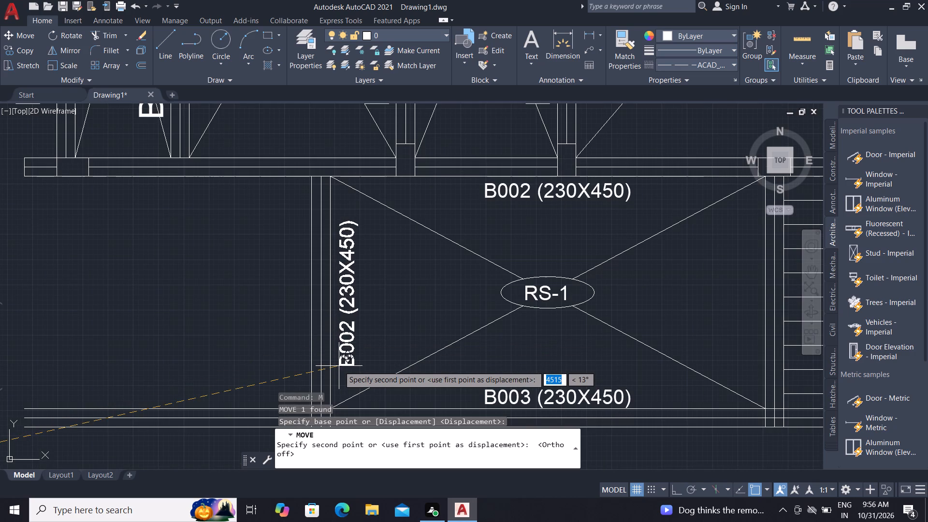
left_click(337, 372)
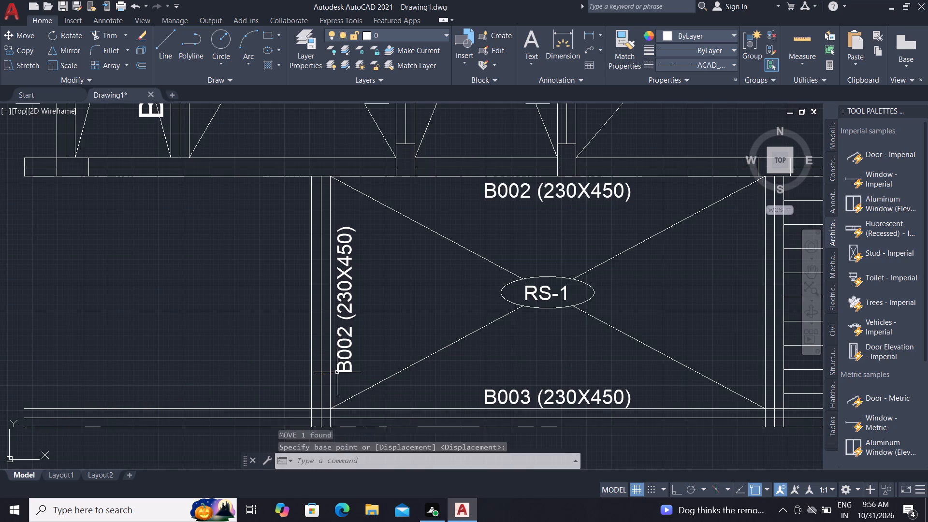
Change the vertical label beside the lower frame's left beam to B014 (230X450).
double_click(349, 318)
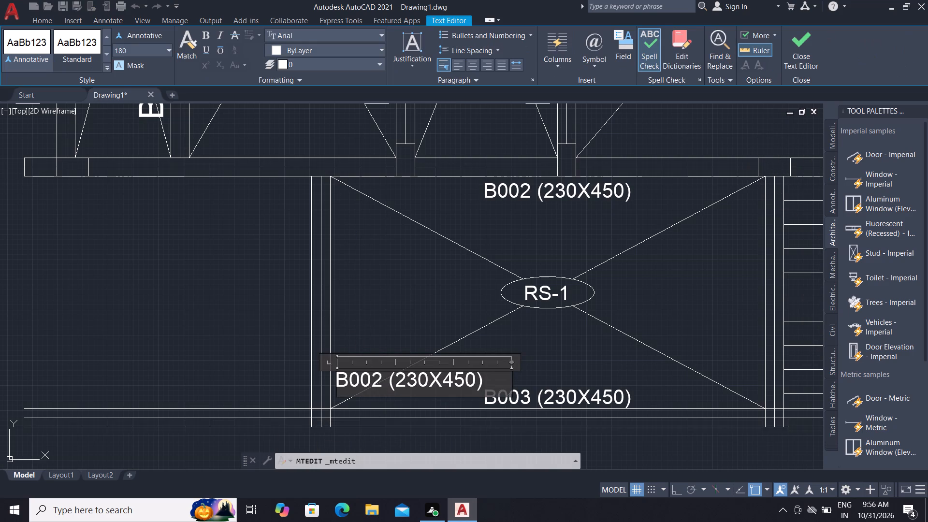
scroll(375, 384, "up", 1)
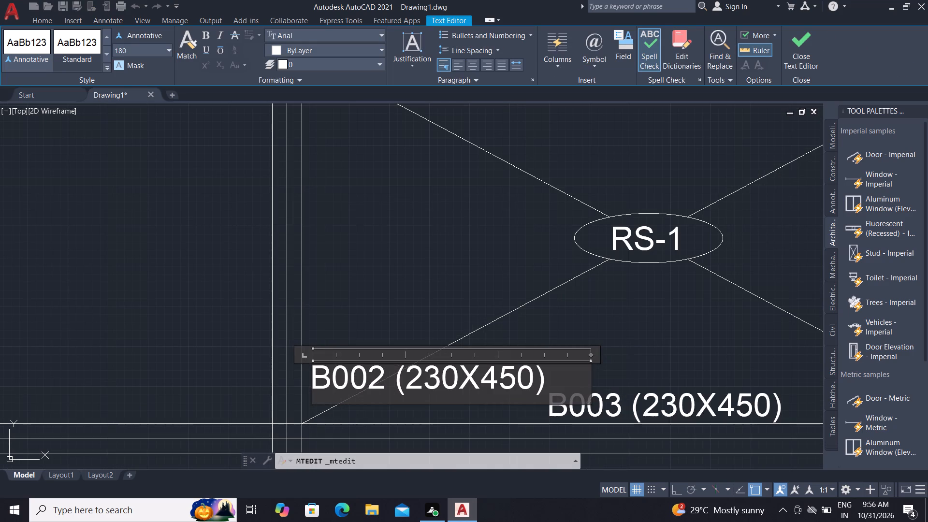
left_click(383, 379)
key("BackSpace")
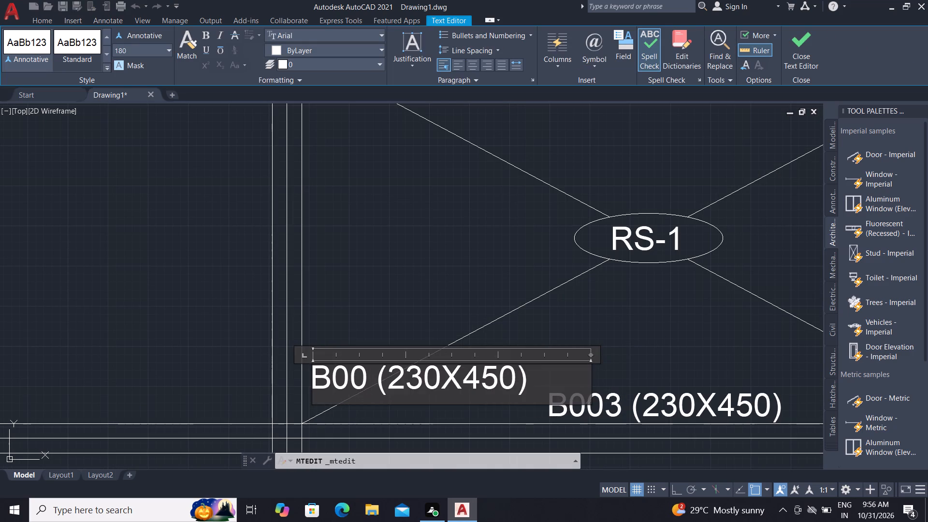
key("BackSpace")
type("14")
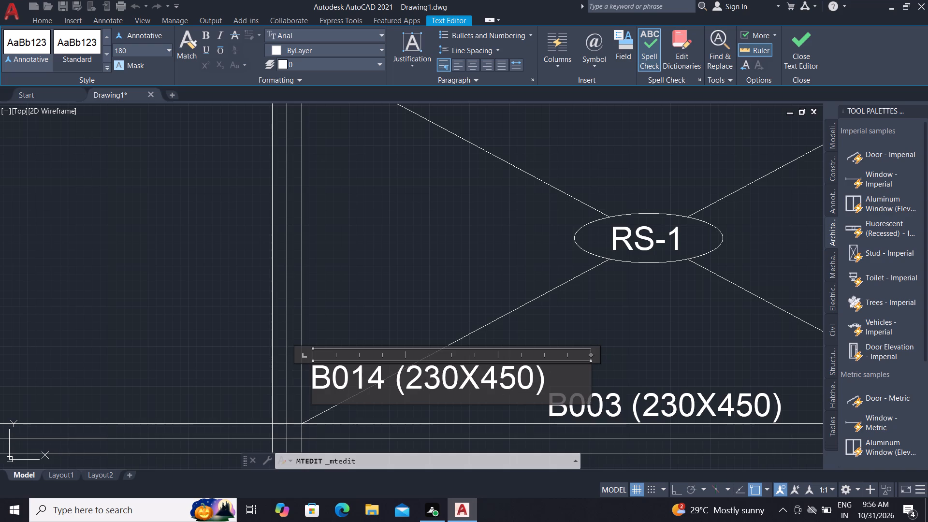
left_click(315, 236)
scroll(357, 292, "down", 1)
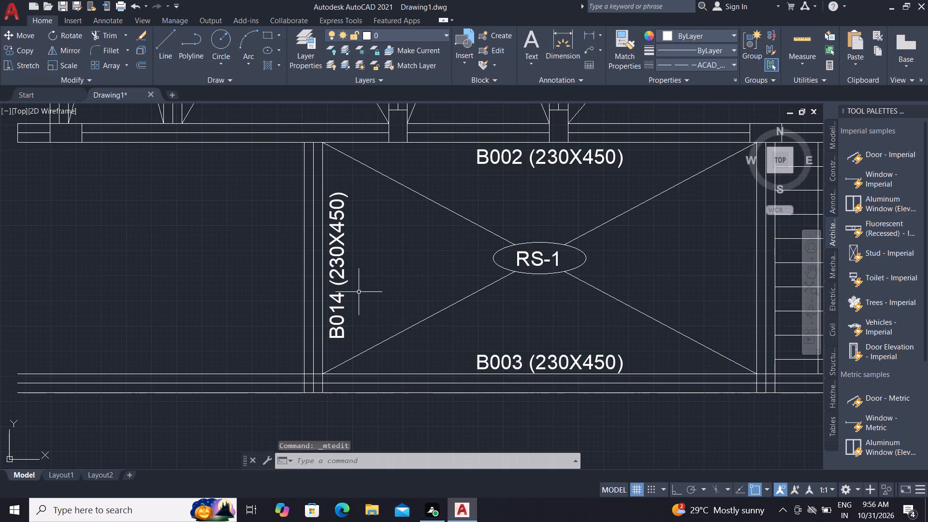
Copy the B014 (230X450) label horizontally, with Ortho on, to just inside the lower frame's right vertical beam.
key("c")
key("o")
key("space")
left_click(338, 272)
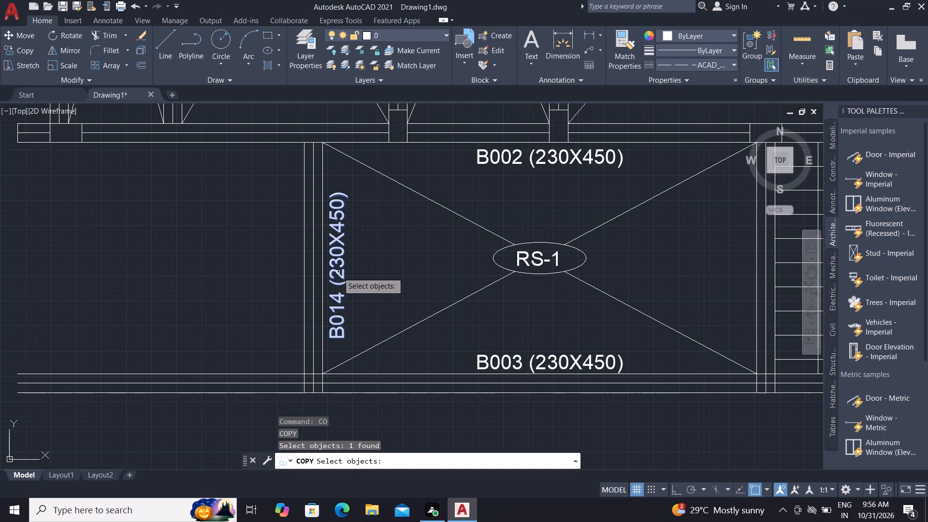
right_click(335, 271)
left_click(333, 273)
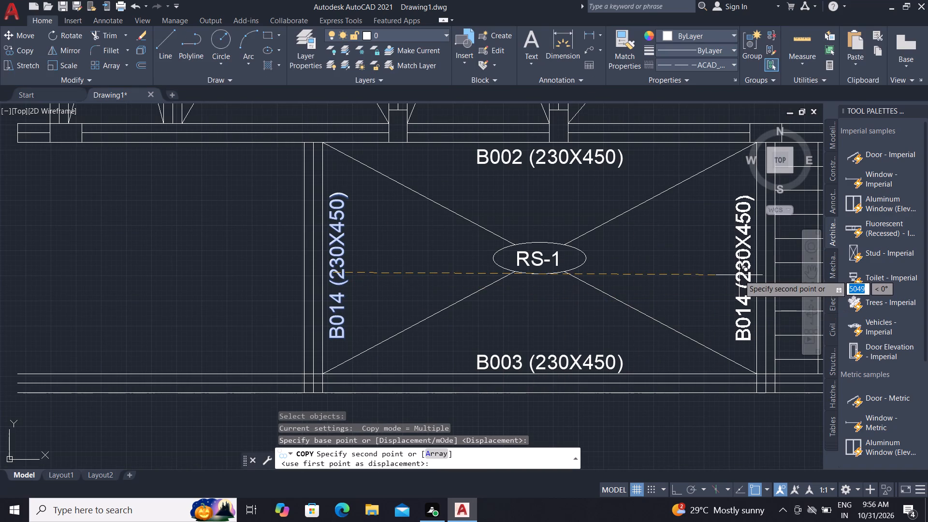
key("F8")
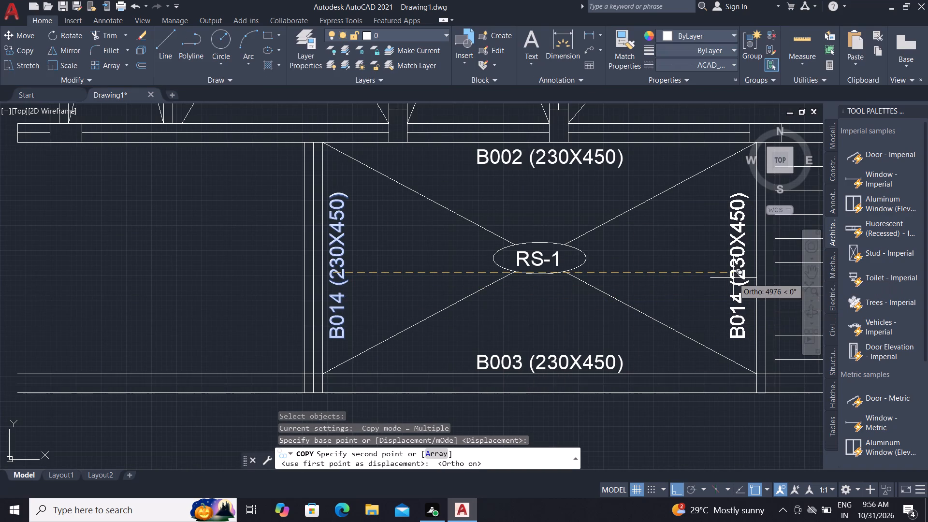
left_click(736, 283)
key("Escape")
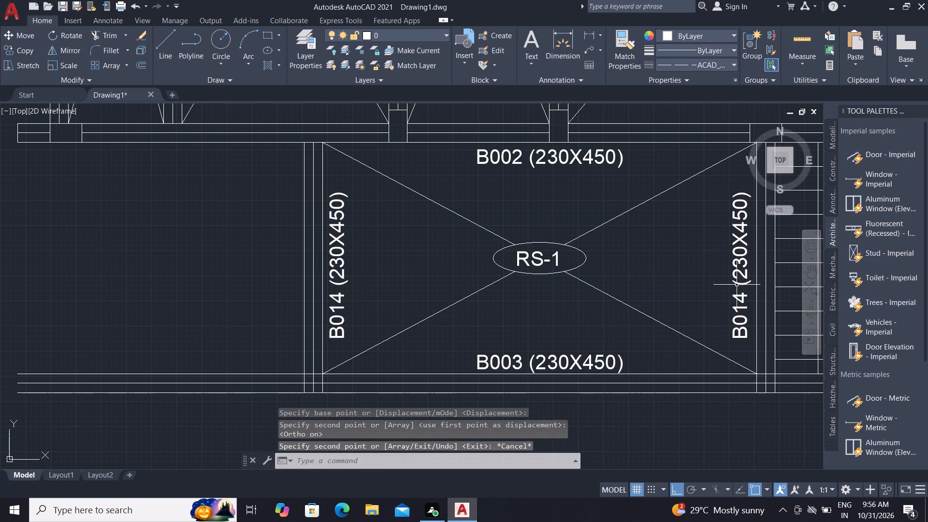
Change the copied label beside the lower frame's right vertical beam to B019 (230X450).
double_click(738, 284)
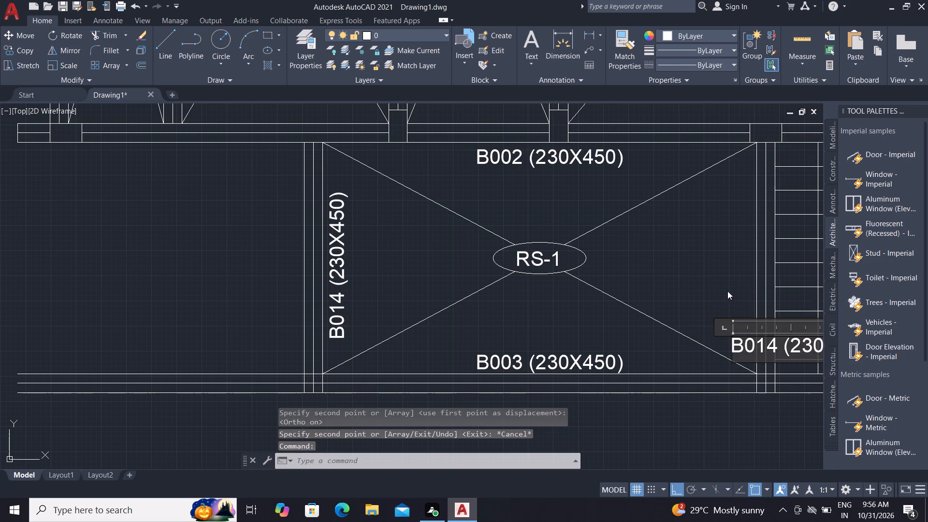
scroll(391, 269, "down", 2)
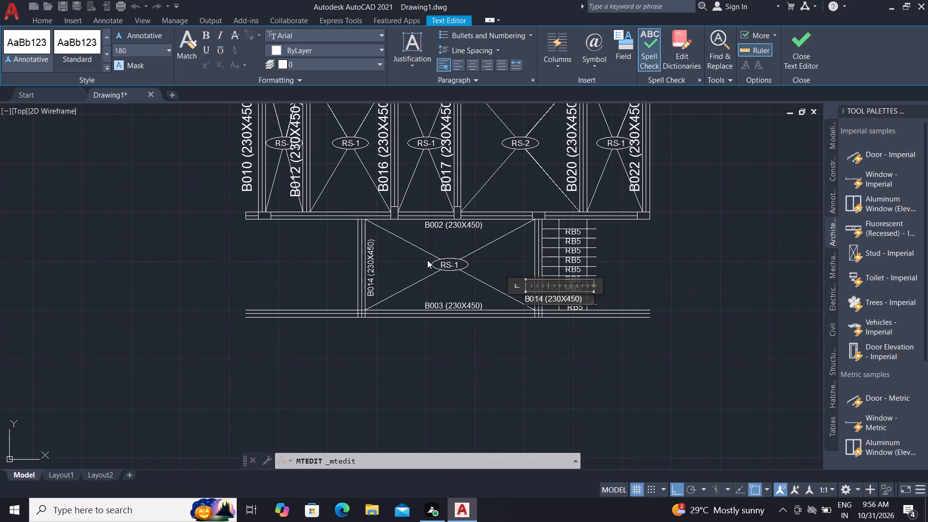
scroll(557, 290, "up", 2)
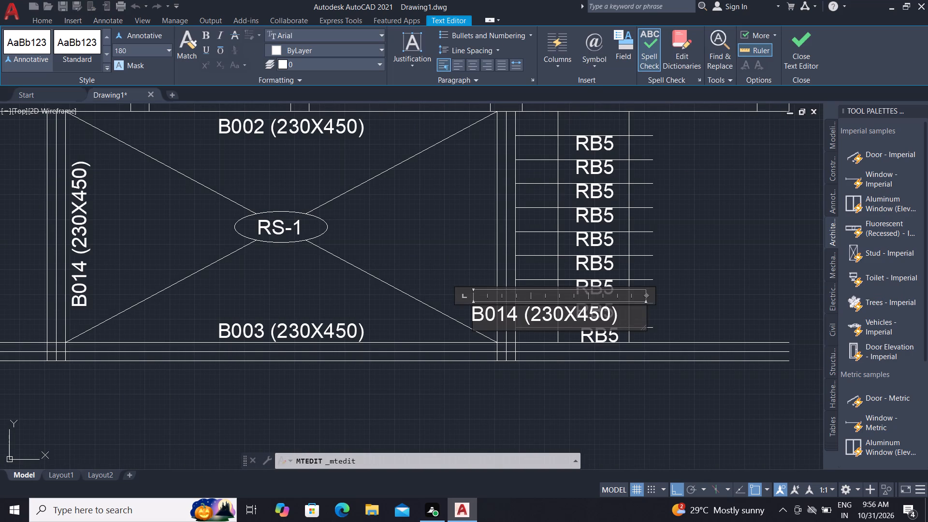
left_click(519, 312)
key("BackSpace")
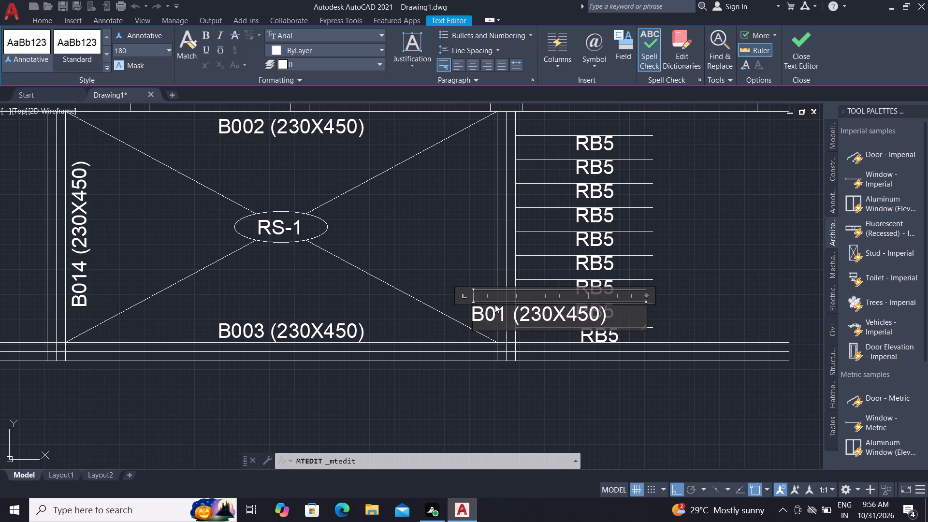
key("9")
left_click(468, 268)
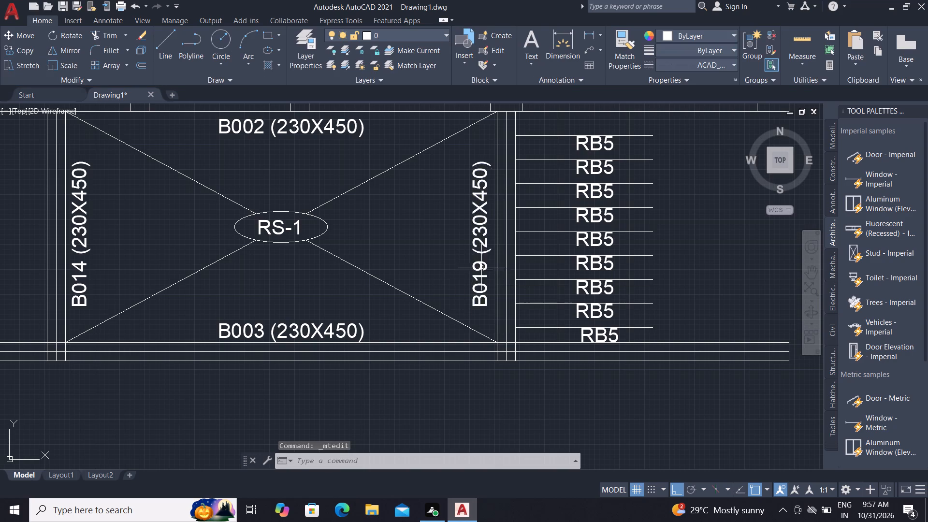
scroll(482, 266, "down", 2)
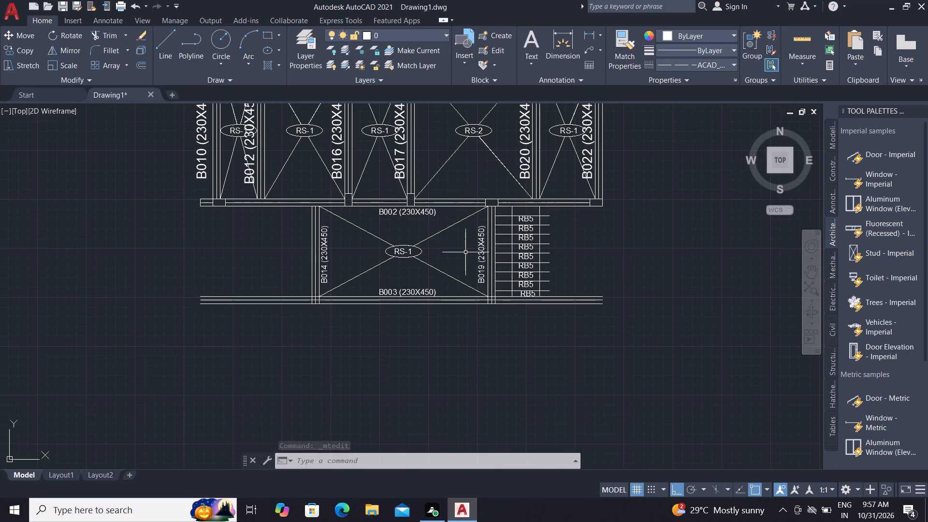
scroll(465, 253, "down", 1)
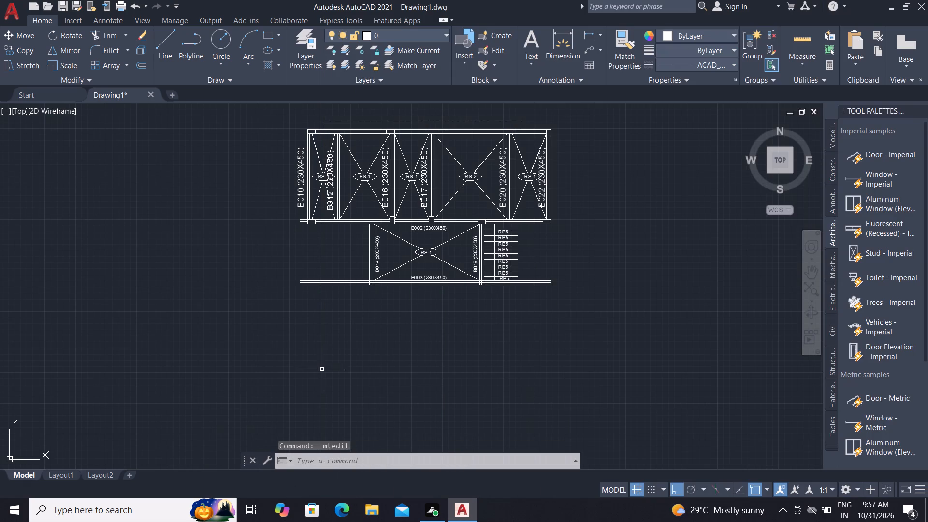
Offset the bottom line of the lower frame's bottom beam 6000 downward, below the plan.
type("O")
key("space")
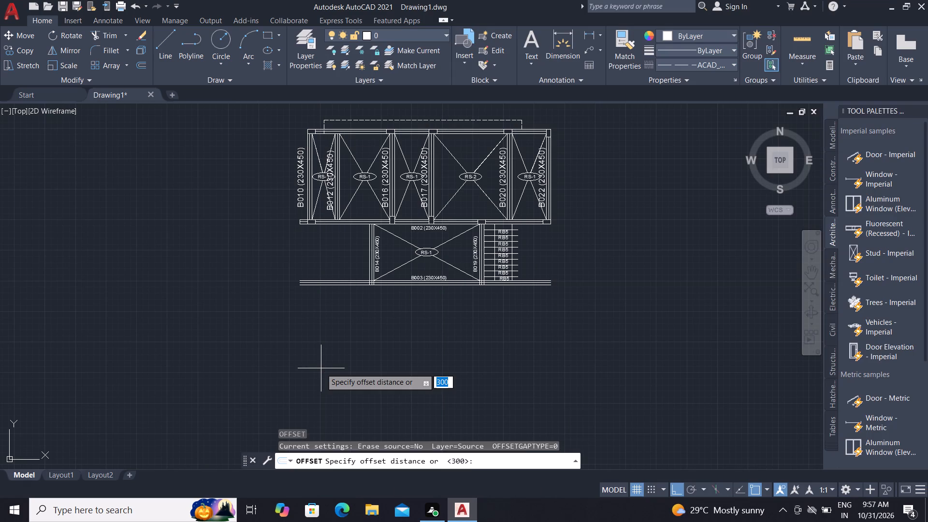
type("600")
type("0")
key("space")
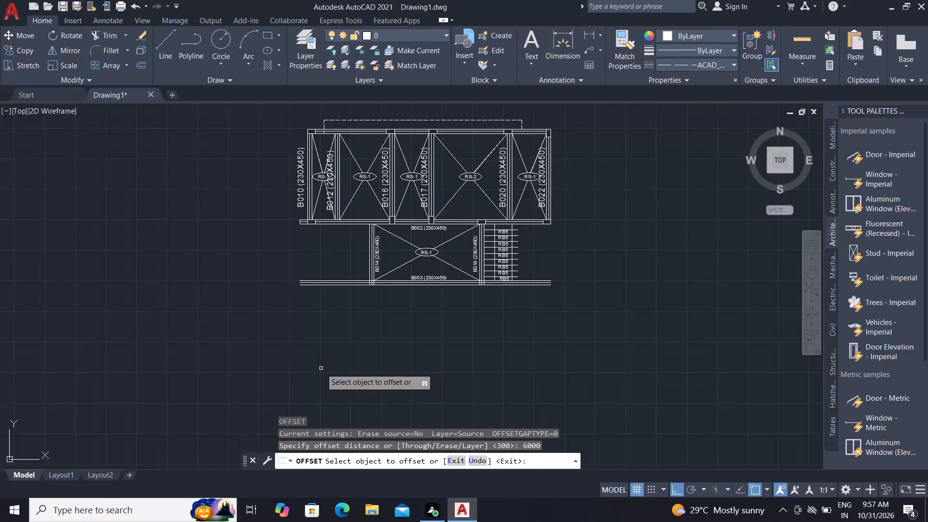
left_click(320, 286)
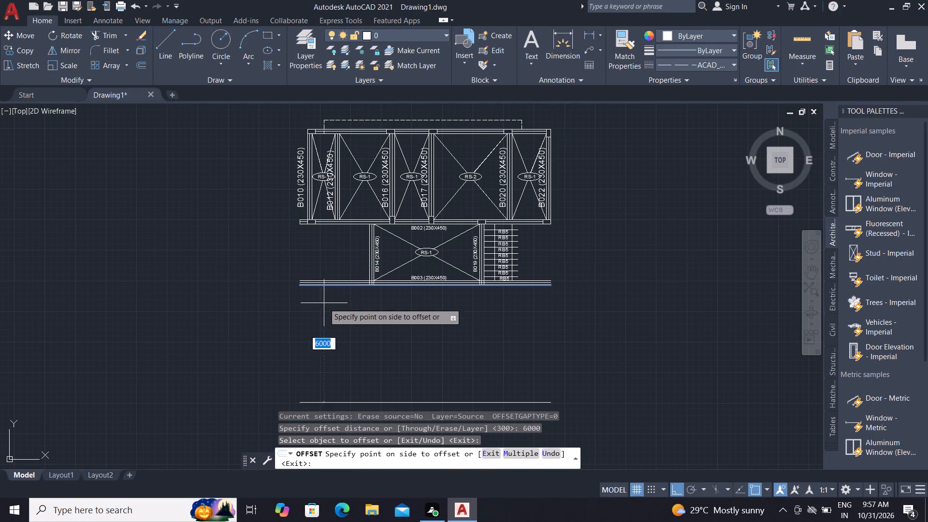
left_click(343, 341)
scroll(412, 329, "down", 1)
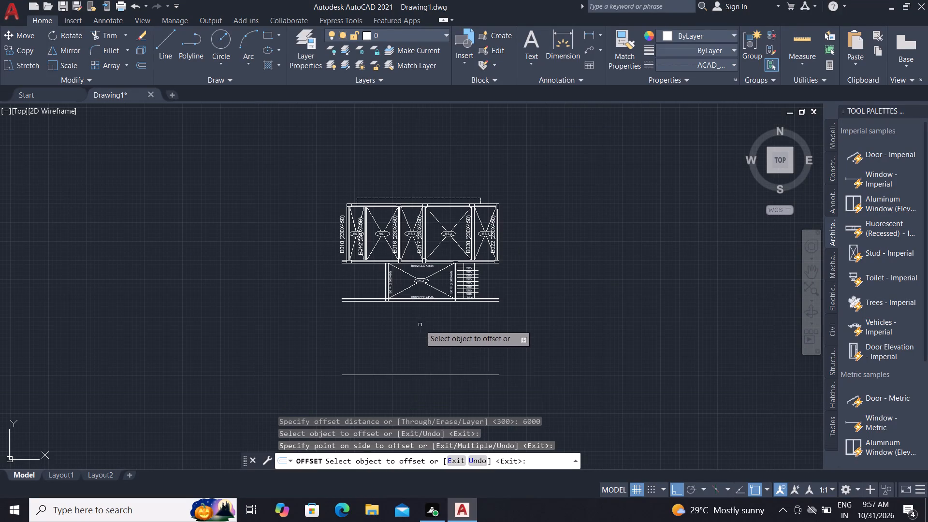
key("Escape")
key("Escape")
key("Escape")
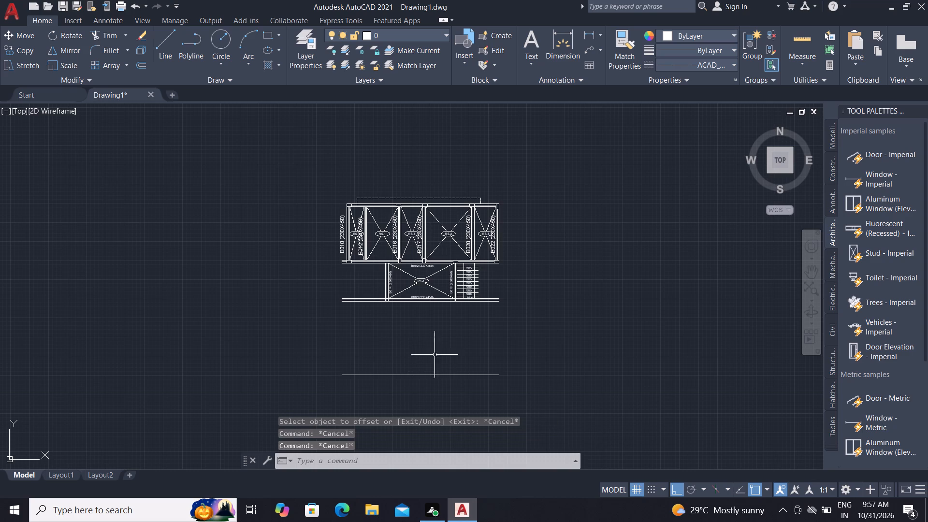
key("Escape")
scroll(425, 323, "down", 1)
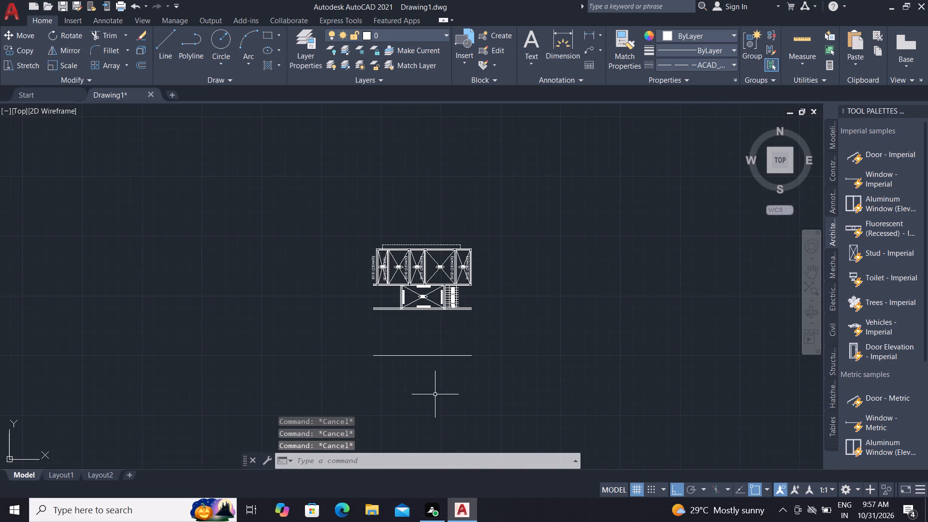
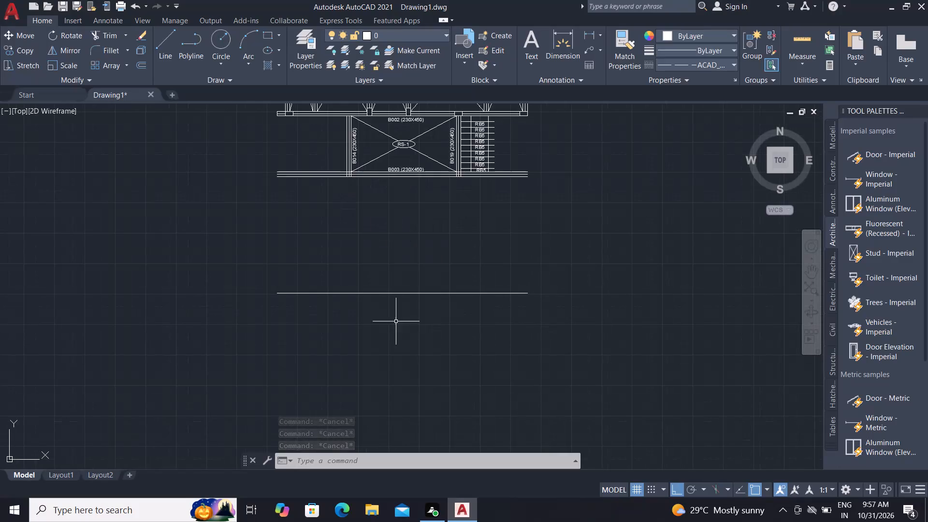
Offset the single line below the plan 115 to both sides to form a three-line beam.
scroll(388, 286, "up", 1)
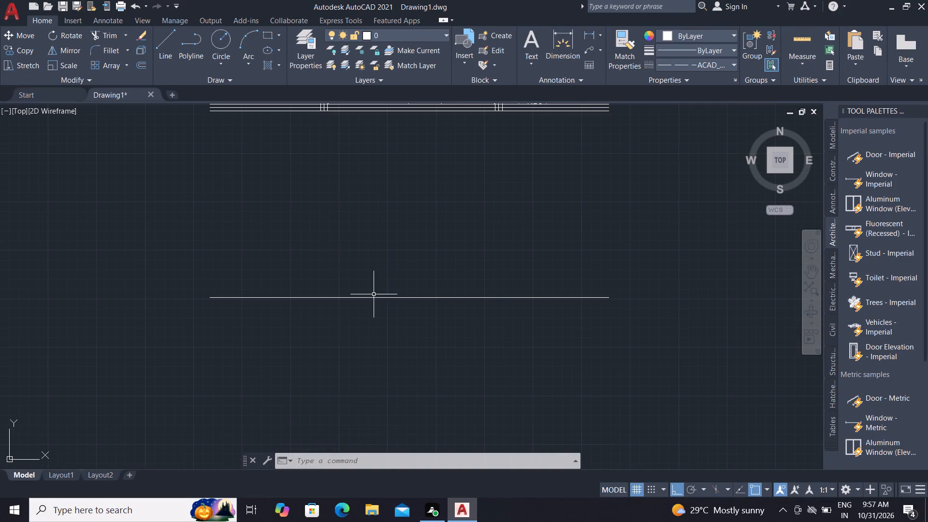
key("o")
key("space")
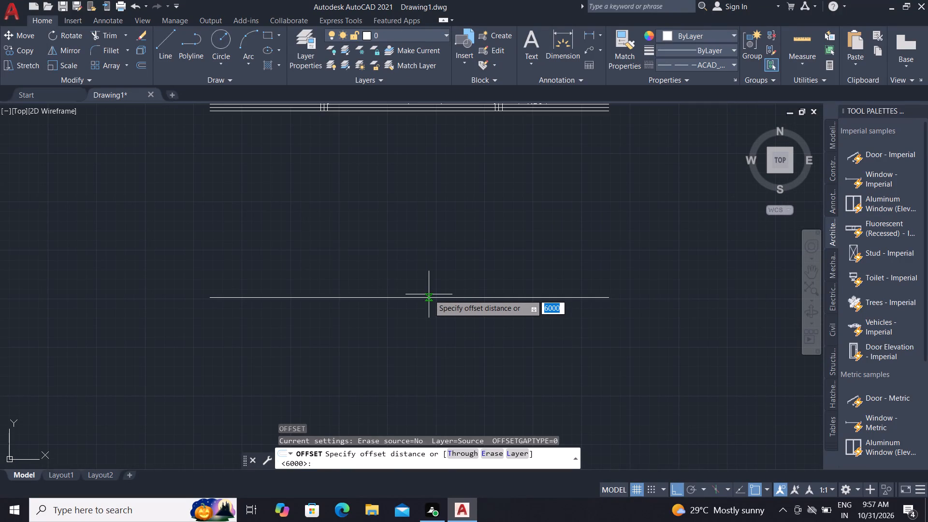
key("1")
key("1")
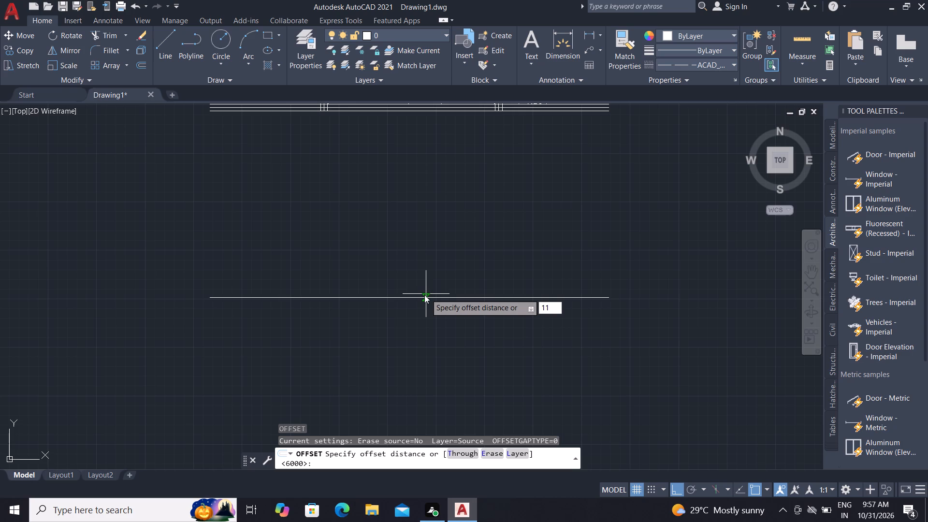
type("5")
key("space")
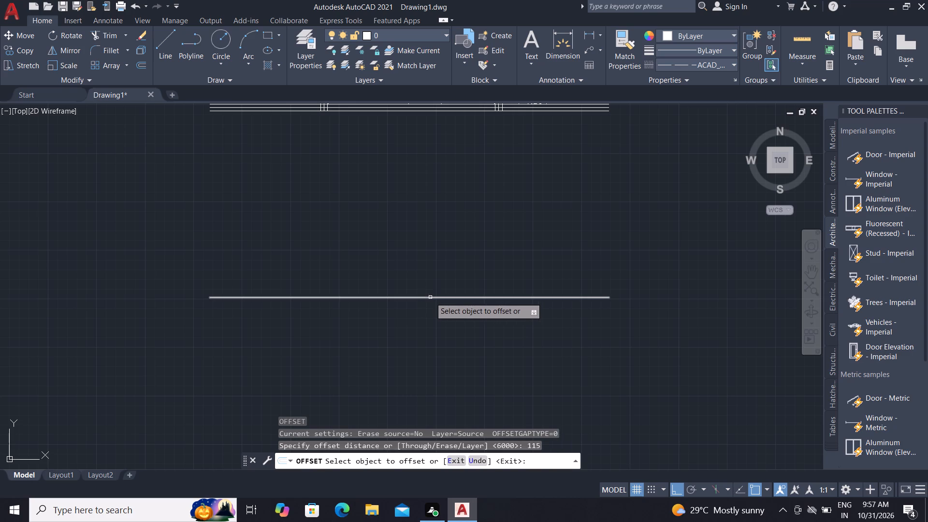
left_click(424, 297)
left_click(428, 289)
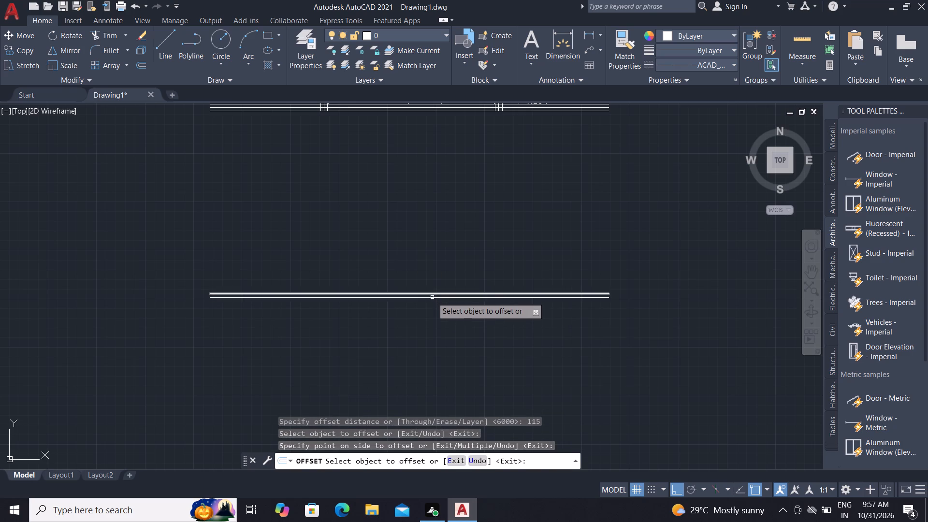
left_click(432, 298)
left_click(434, 307)
key("Escape")
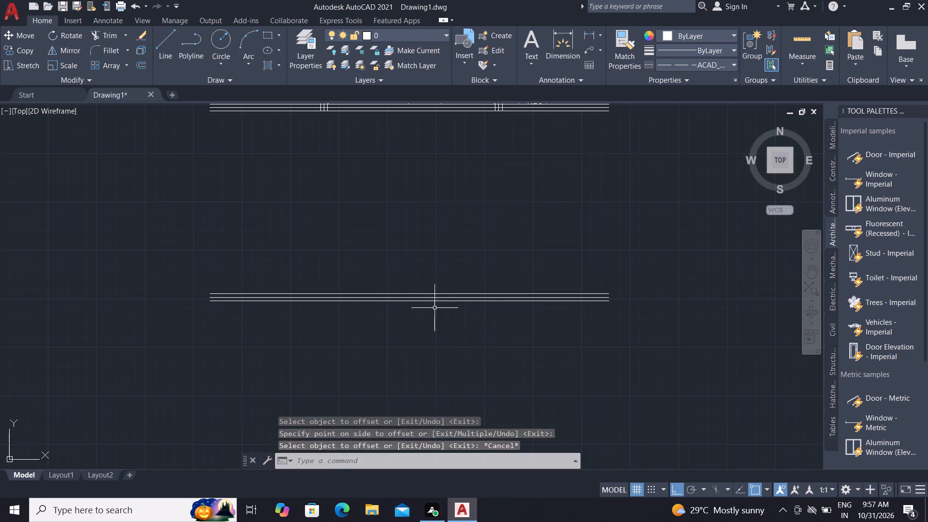
key("Escape")
key("Escape")
Draw a vertical line about 6345 long near the right ends, from the B003 beam's top line to the new beam's bottom line.
scroll(419, 264, "down", 2)
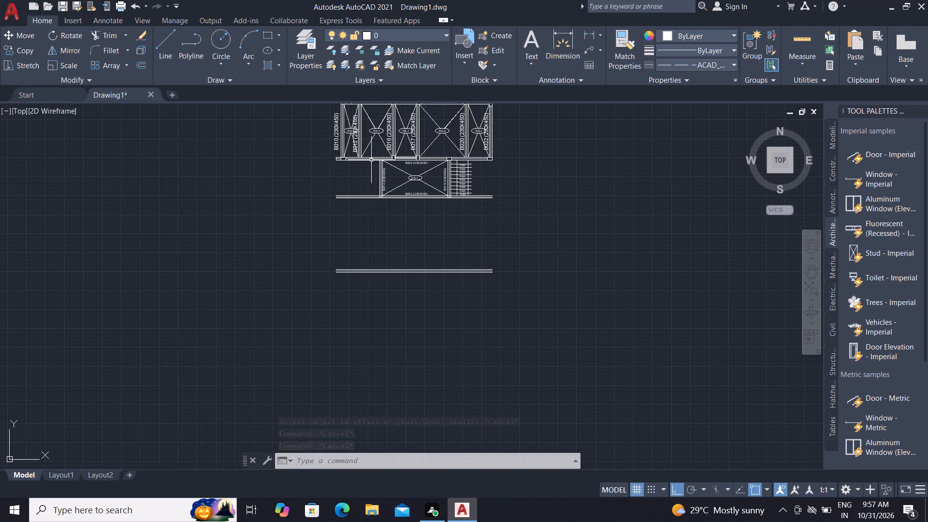
scroll(367, 161, "up", 2)
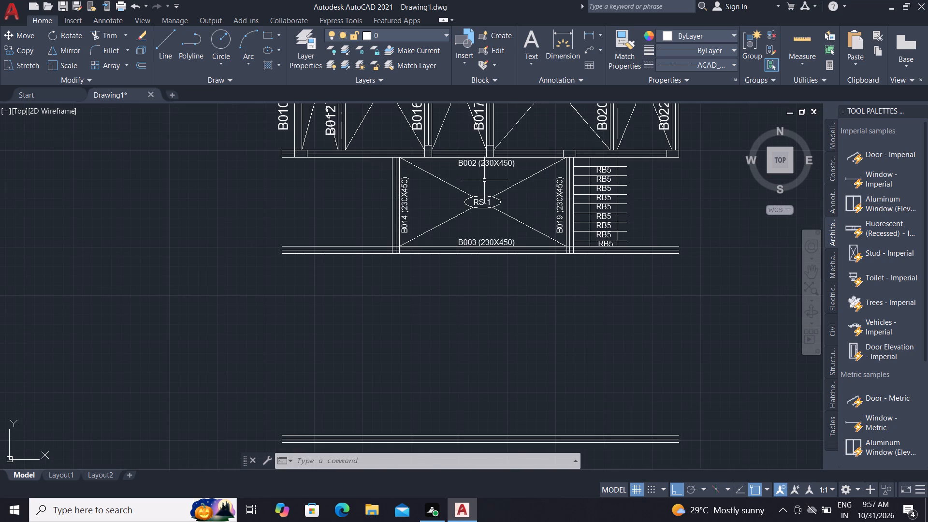
scroll(656, 238, "up", 3)
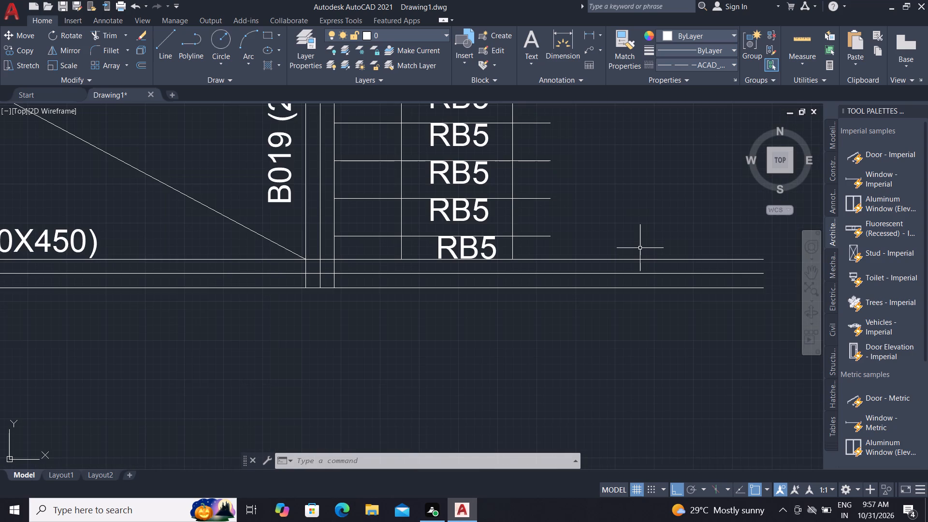
type("L")
key("space")
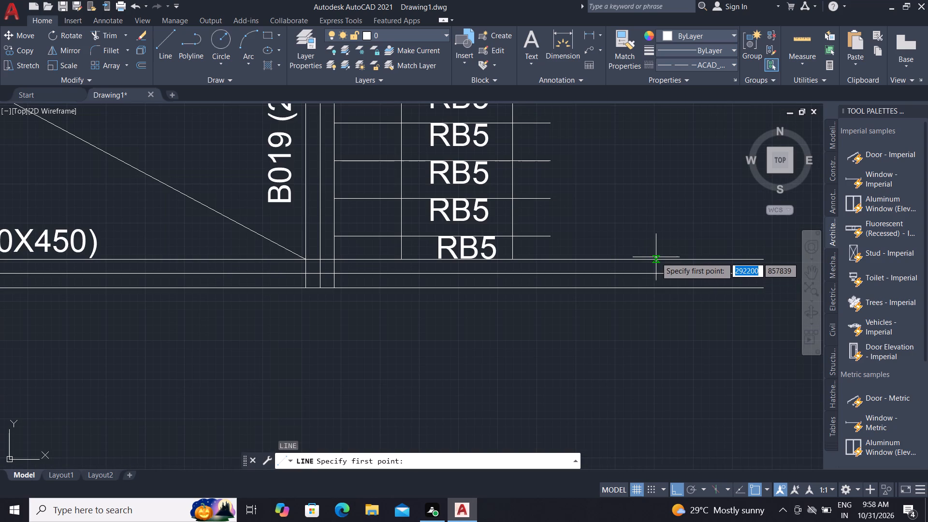
left_click(656, 257)
scroll(651, 243, "down", 2)
scroll(664, 353, "down", 3)
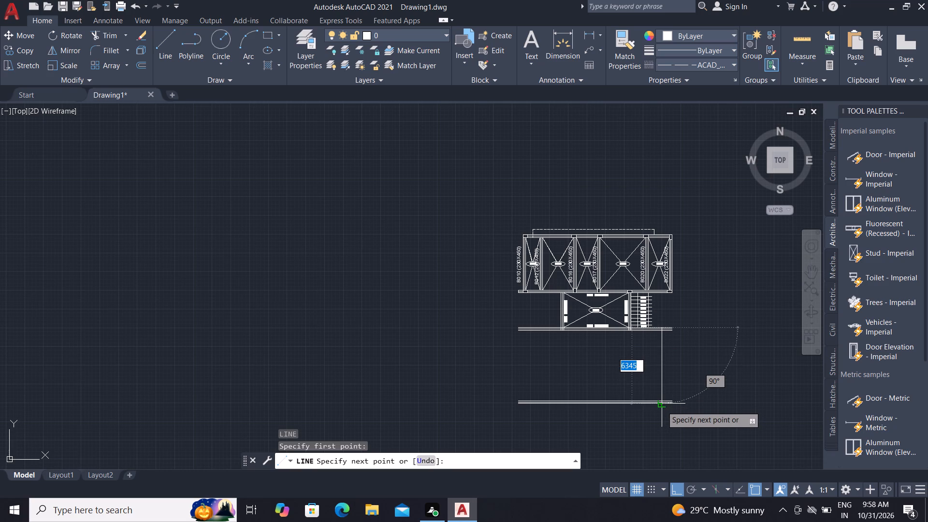
left_click(662, 406)
key("Escape")
Trim the ends of both horizontal three-line beams that project to the right of the new vertical line.
scroll(671, 412, "up", 2)
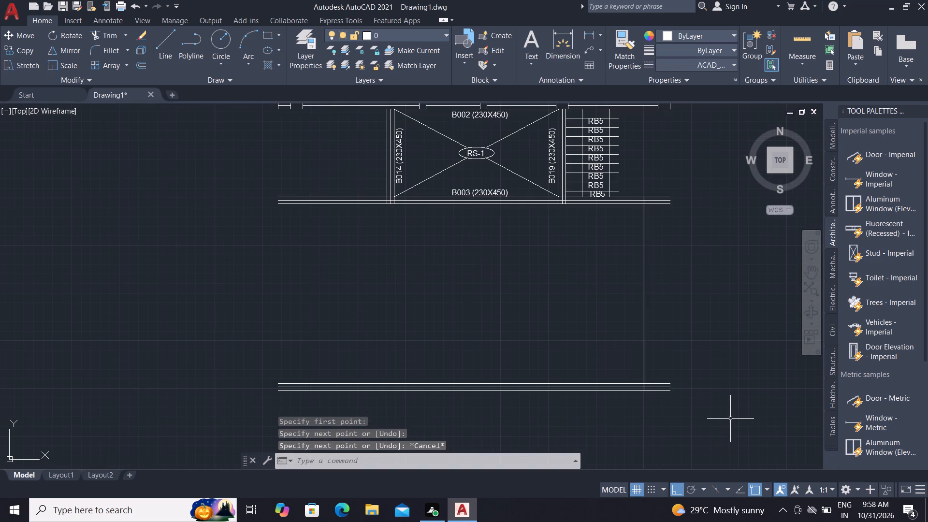
type("TR")
key("space")
left_click(651, 369)
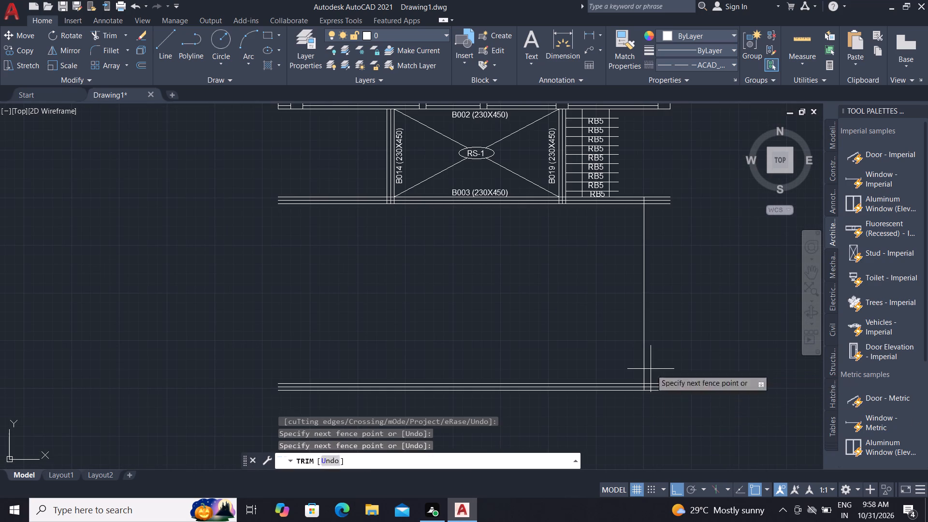
left_click(663, 415)
left_click(651, 188)
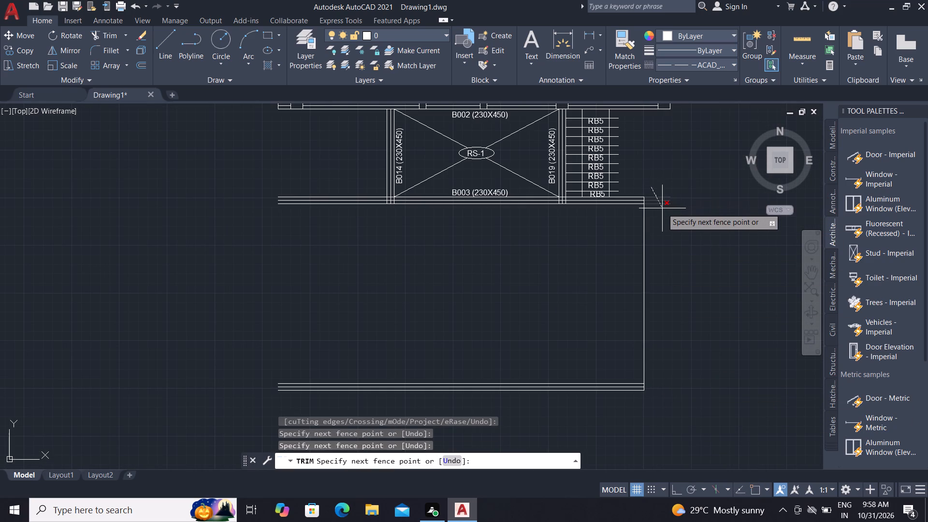
left_click(663, 210)
key("Escape")
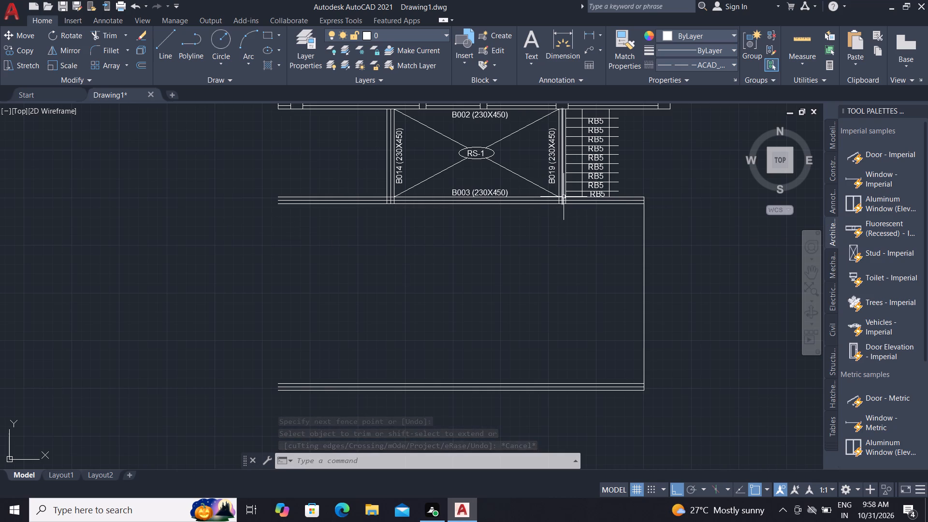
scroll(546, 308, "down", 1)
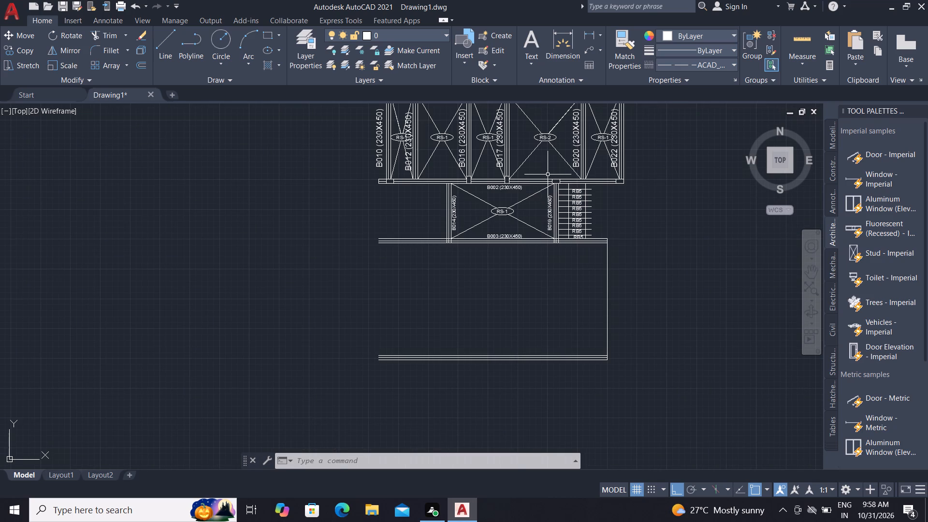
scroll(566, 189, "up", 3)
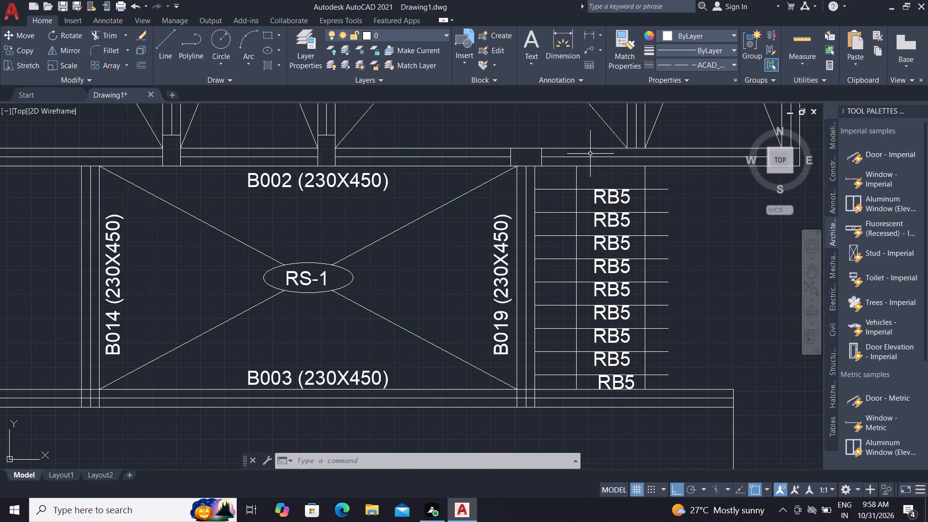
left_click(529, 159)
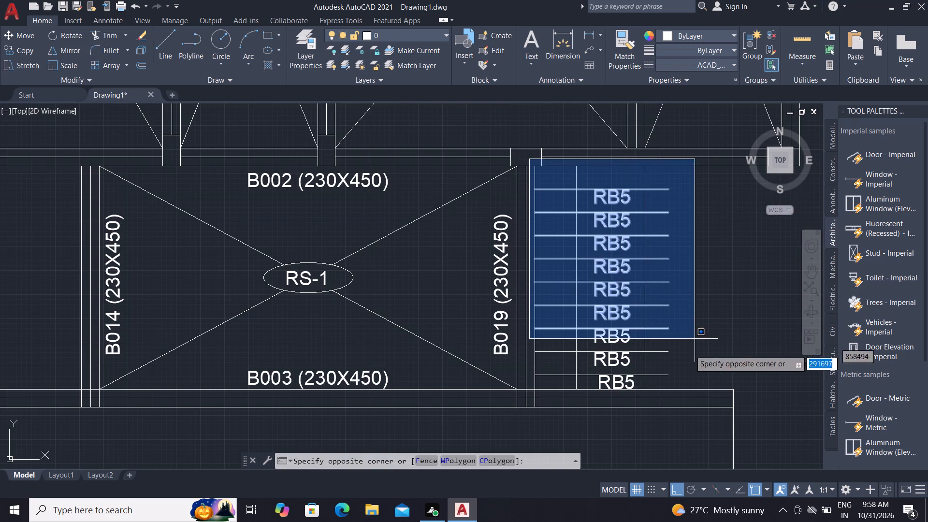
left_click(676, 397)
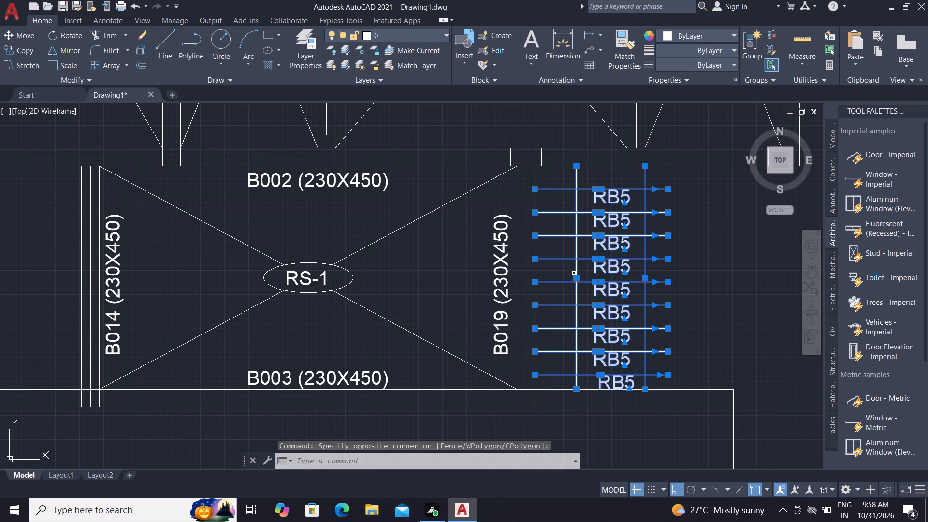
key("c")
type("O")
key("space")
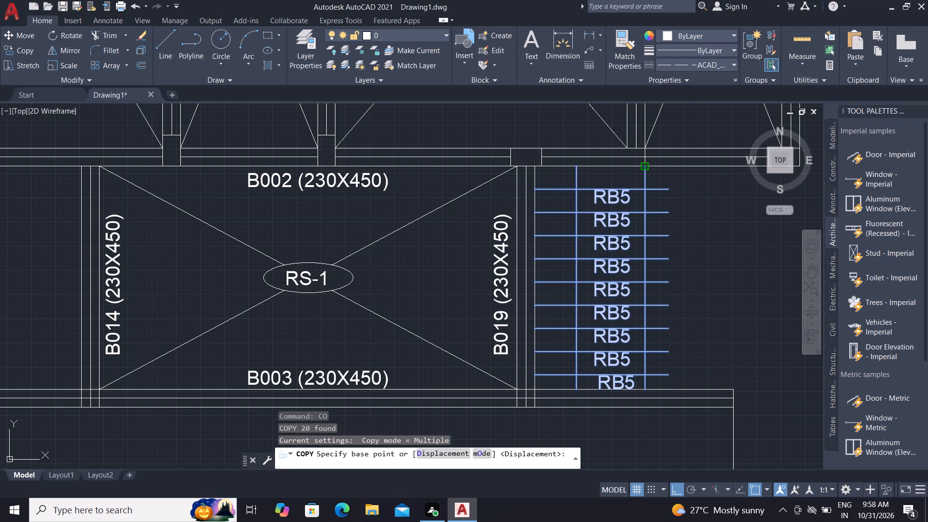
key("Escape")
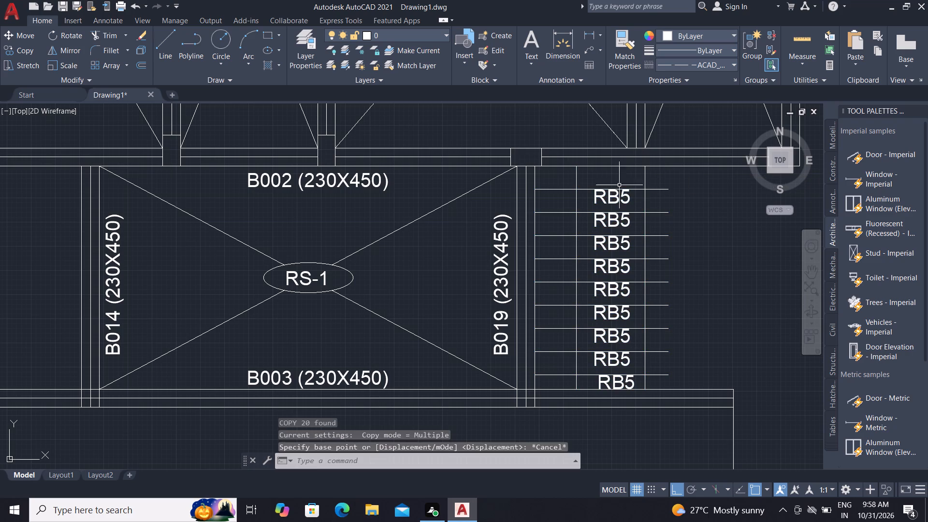
Mirror the RB5 lines and labels about a vertical axis through the middle of the lower frame, keeping the originals.
left_click(526, 156)
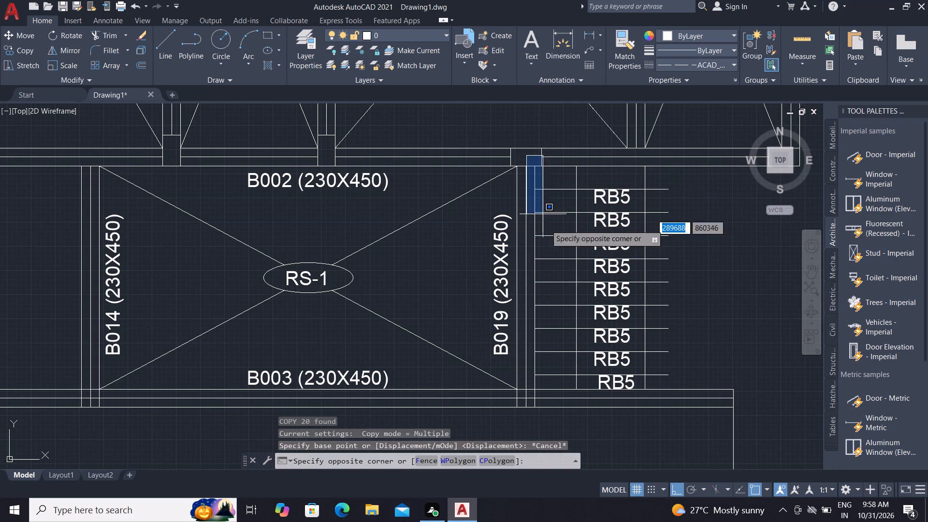
left_click(677, 393)
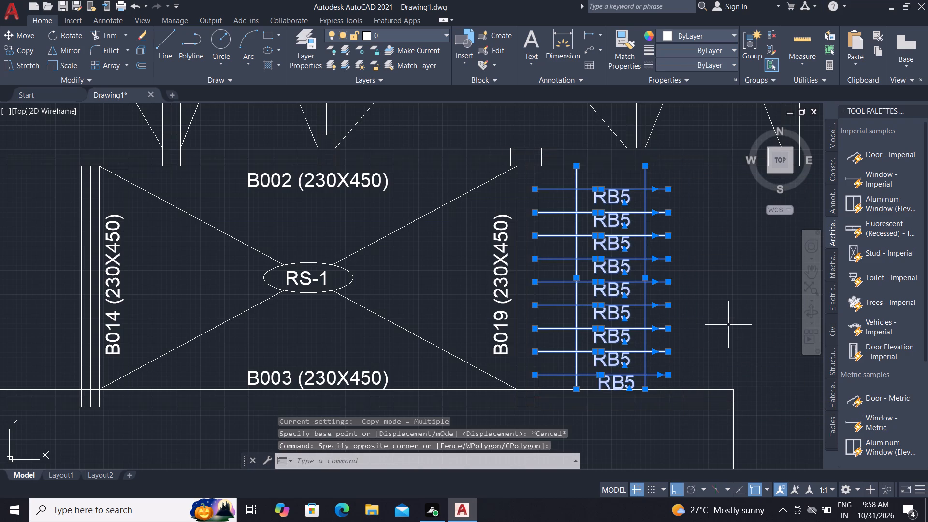
key("m")
key("i")
key("space")
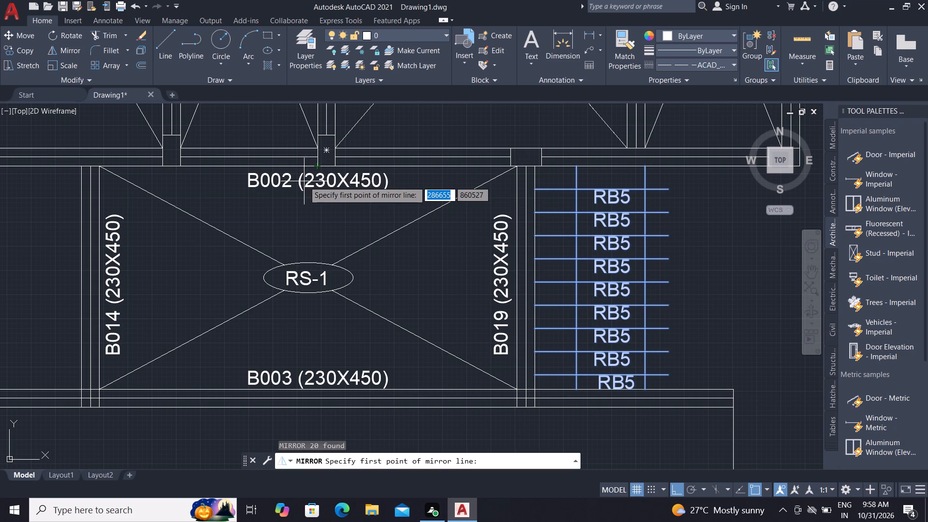
scroll(217, 182, "down", 2)
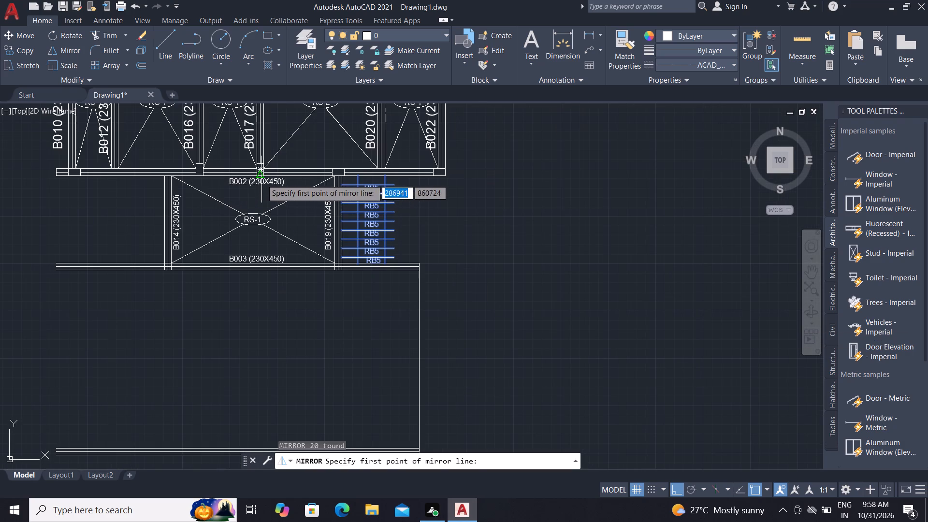
left_click(261, 179)
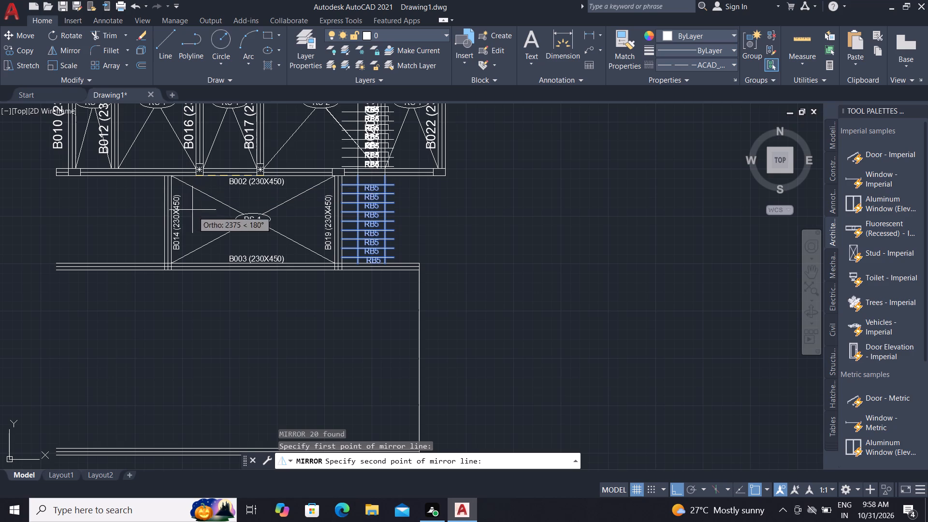
left_click(199, 282)
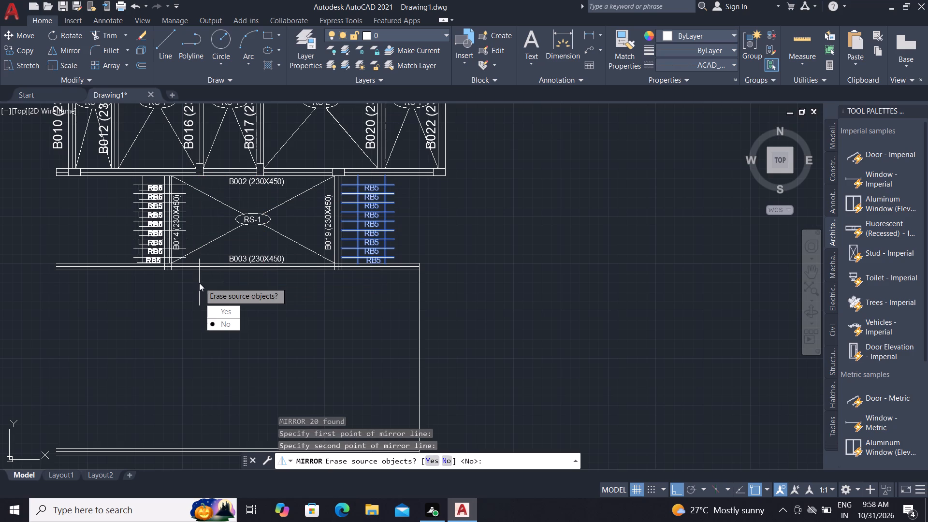
left_click_drag(208, 325, 199, 283)
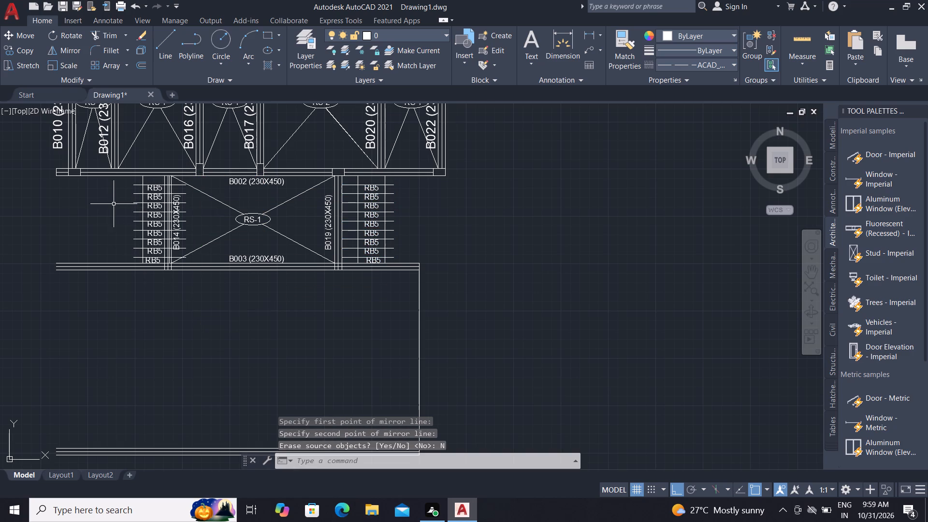
Move the mirrored RB5 group with its B014 label about 700 to the left, against the outer face of the left vertical beam.
scroll(112, 200, "up", 2)
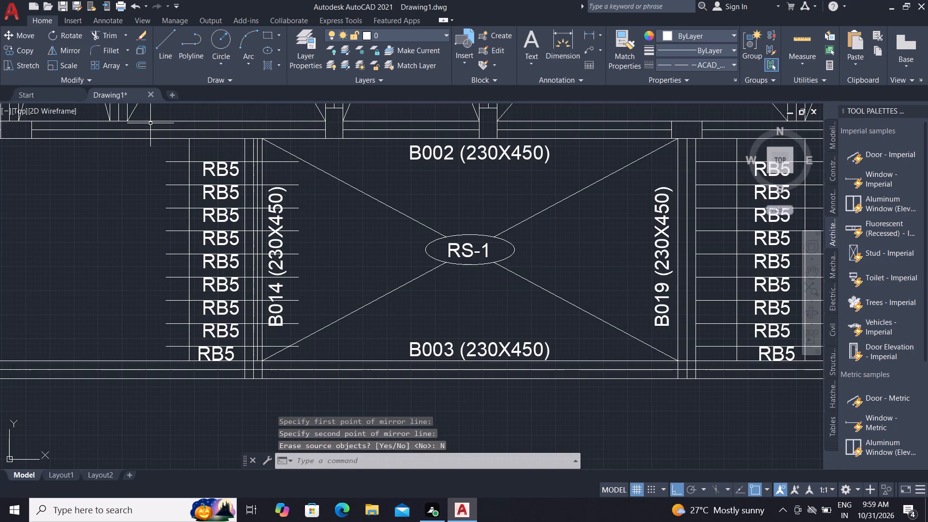
left_click(150, 124)
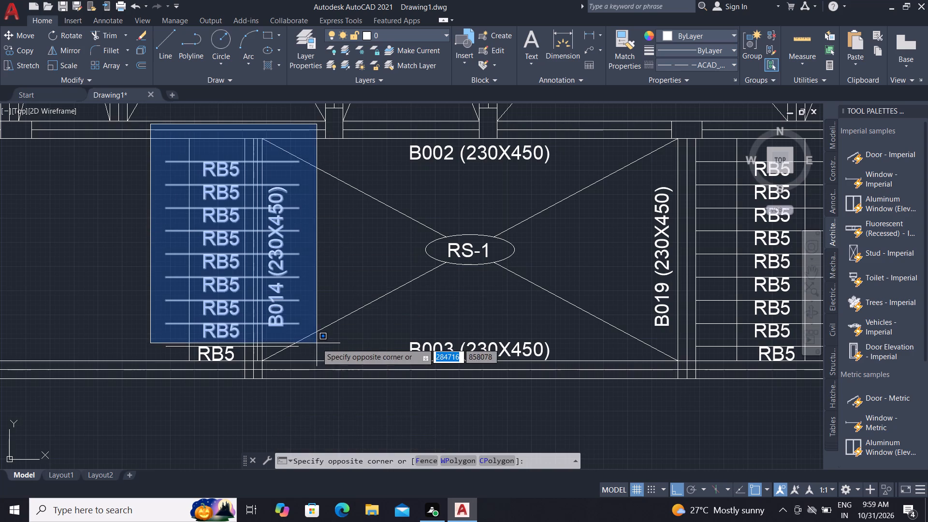
left_click(326, 365)
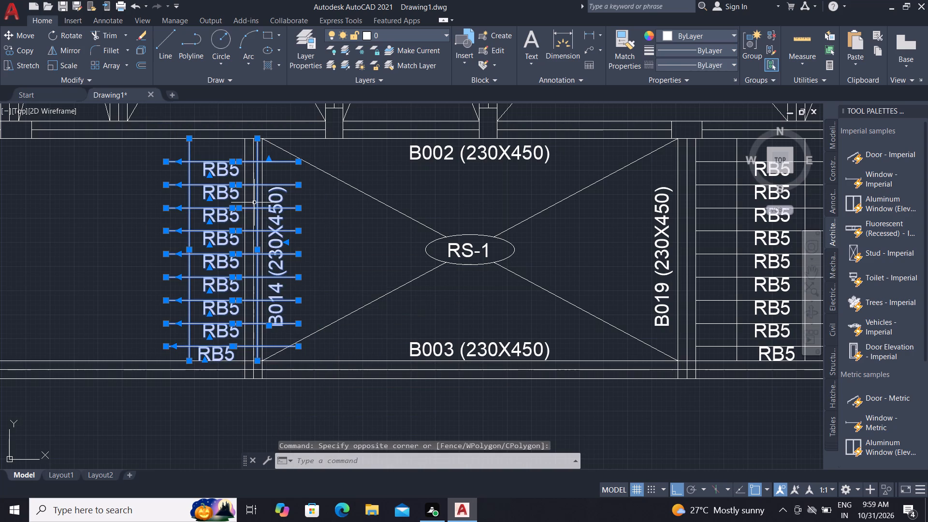
type("M")
key("space")
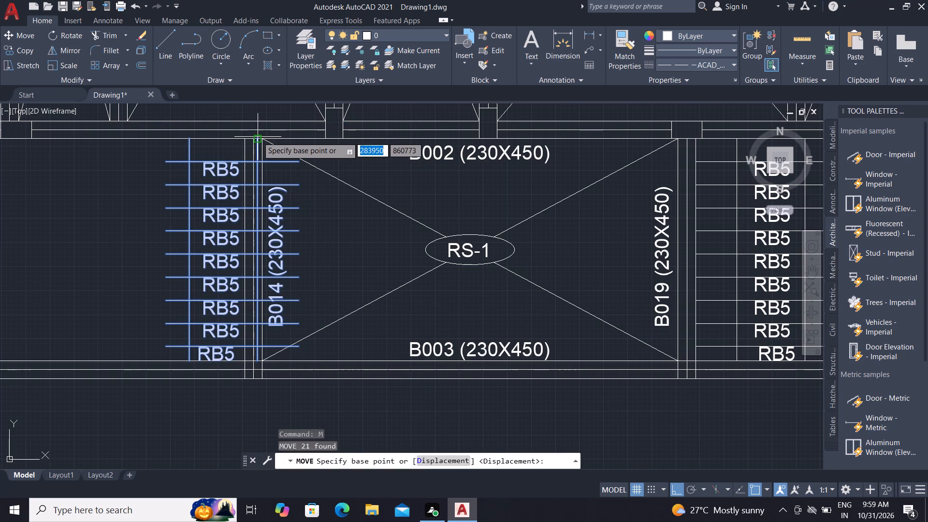
left_click(257, 139)
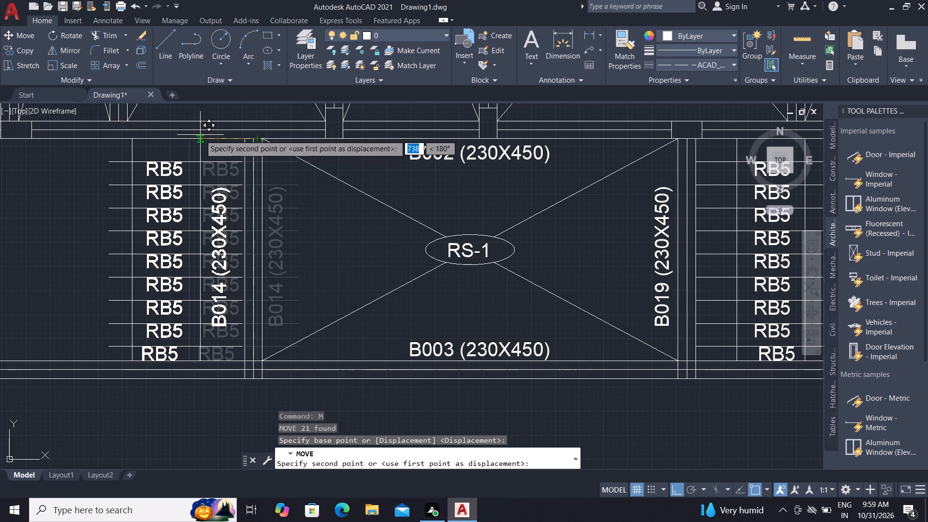
scroll(202, 135, "up", 2)
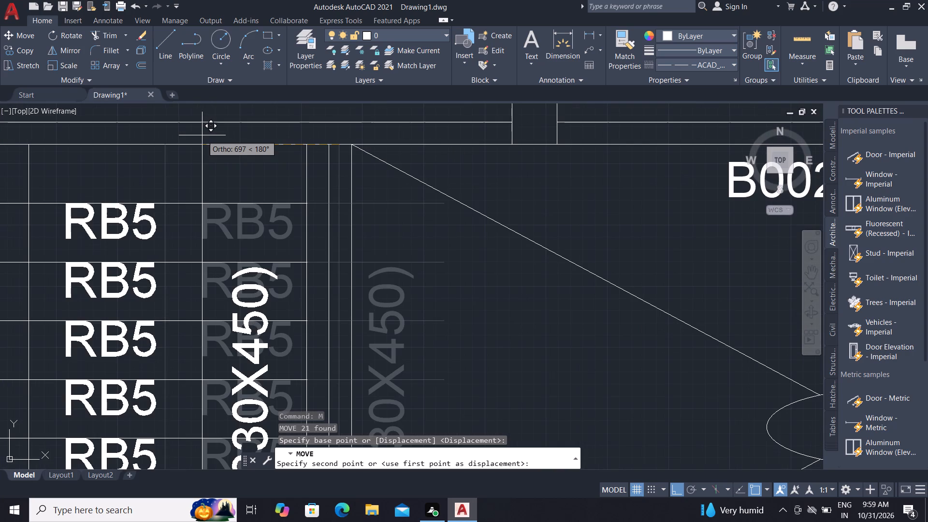
scroll(202, 135, "up", 2)
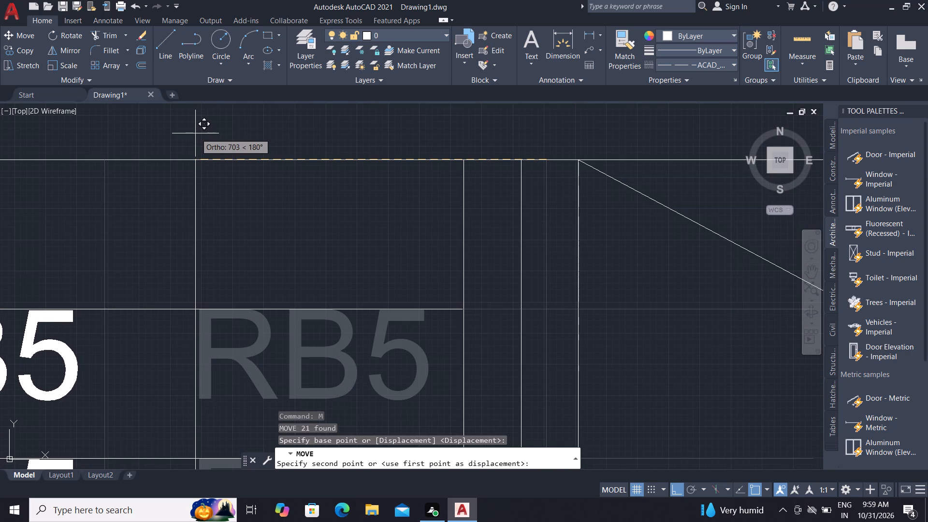
left_click(197, 135)
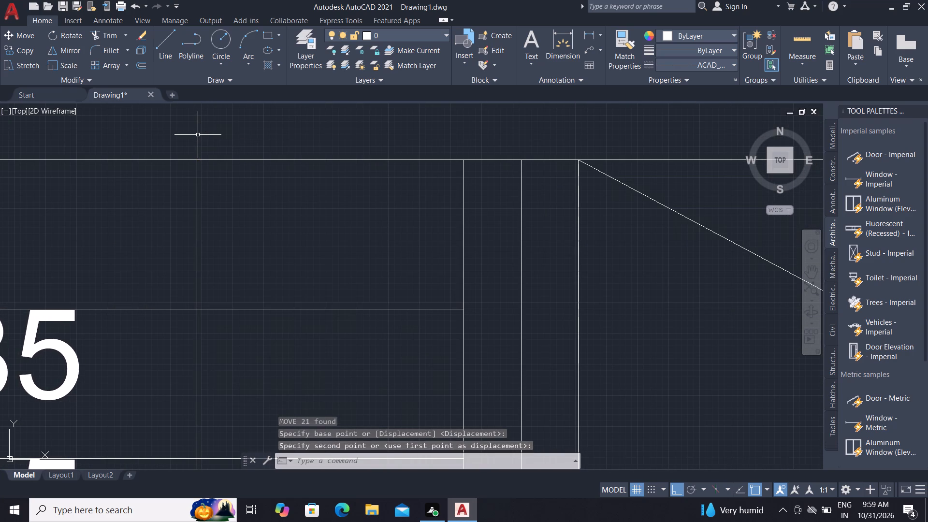
key("Escape")
Delete the B014 (230X450) label between the left RB5 group and the left vertical beam.
scroll(370, 177, "down", 6)
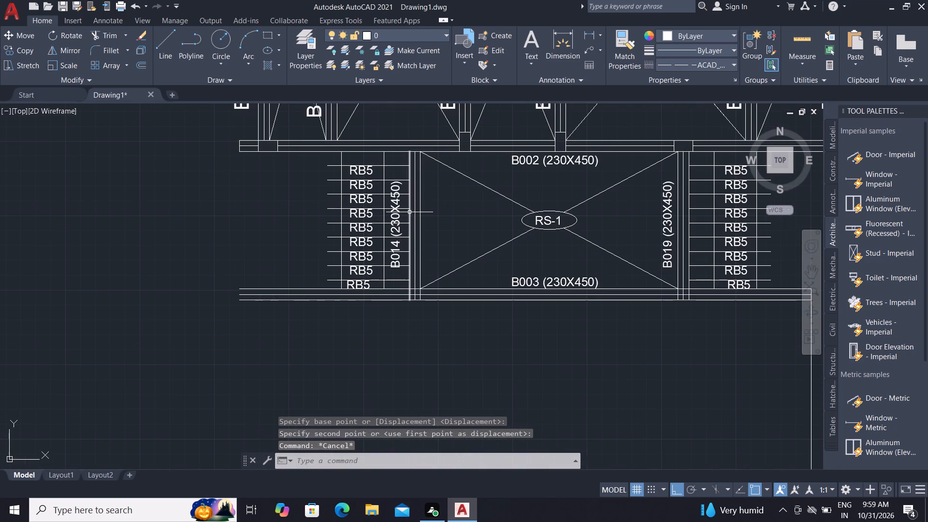
left_click(392, 217)
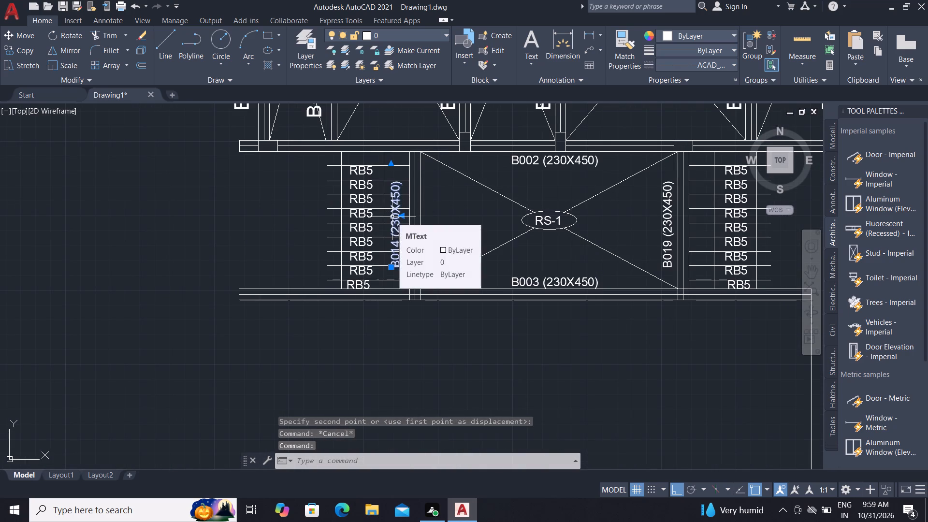
key("Delete")
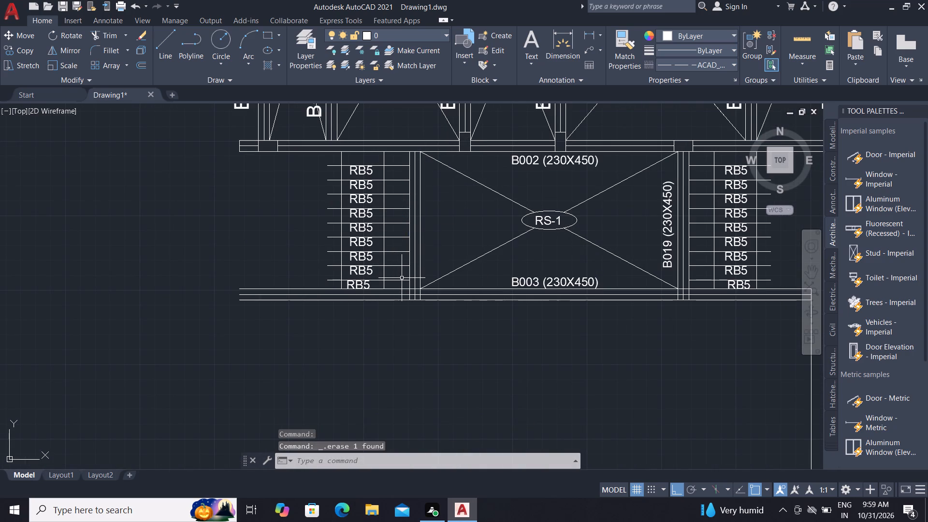
Copy the B019 (230X450) label horizontally onto the inner line of the left vertical beam.
scroll(396, 249, "up", 2)
scroll(396, 249, "down", 1)
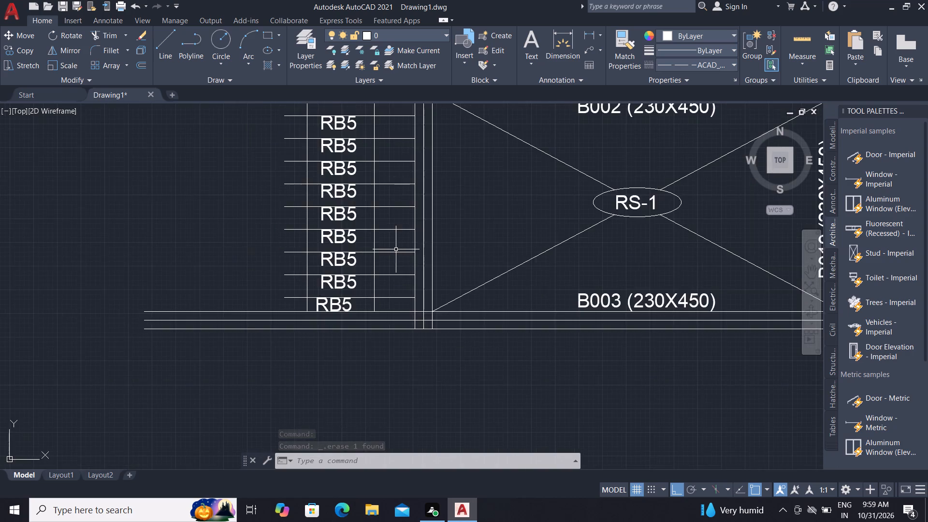
scroll(396, 249, "down", 1)
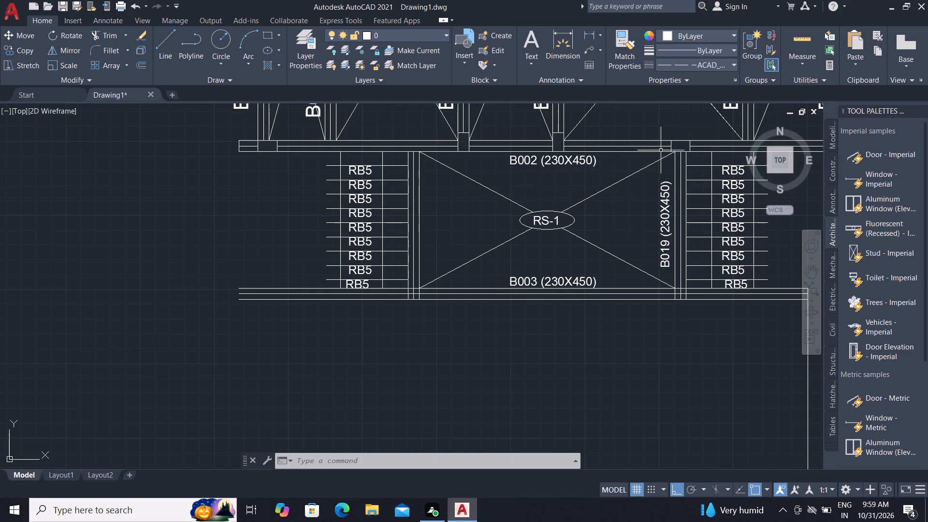
left_click(12, 46)
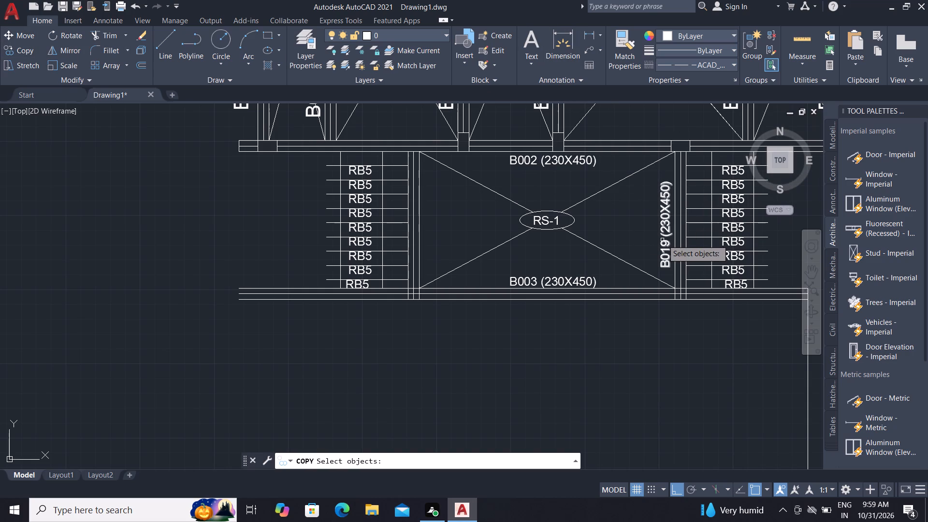
left_click(665, 240)
right_click(659, 236)
left_click(659, 236)
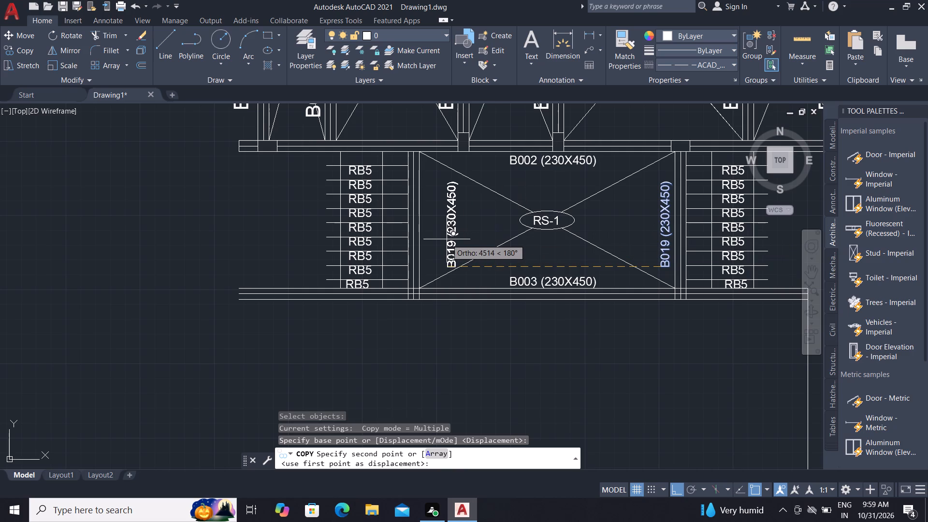
left_click(424, 240)
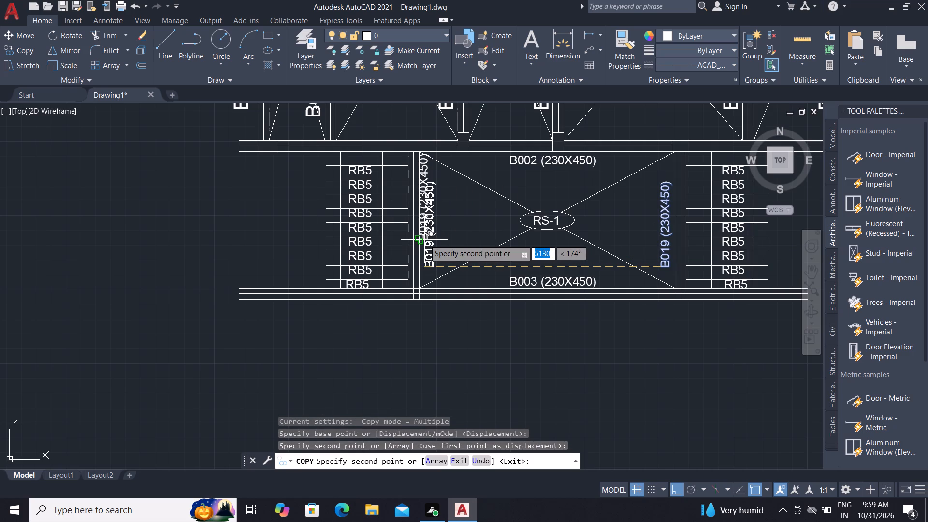
key("Escape")
Move the copied B019 label down along the left beam by about 440 in two moves, turning Ortho off.
left_click(424, 229)
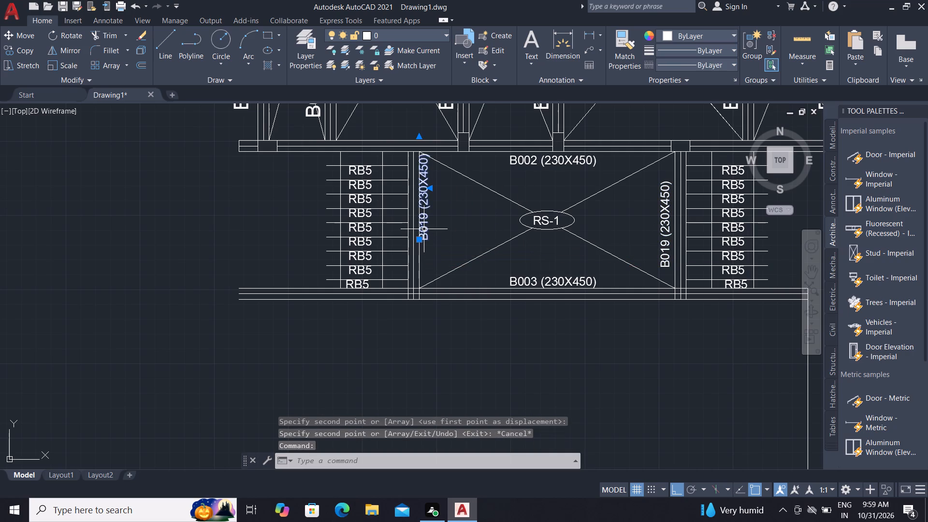
type("M")
key("space")
left_click(424, 229)
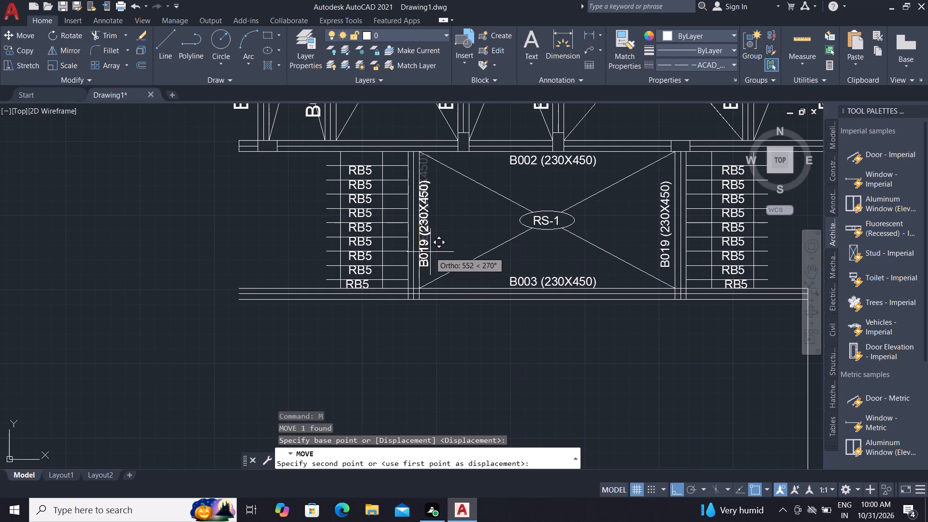
key("F8")
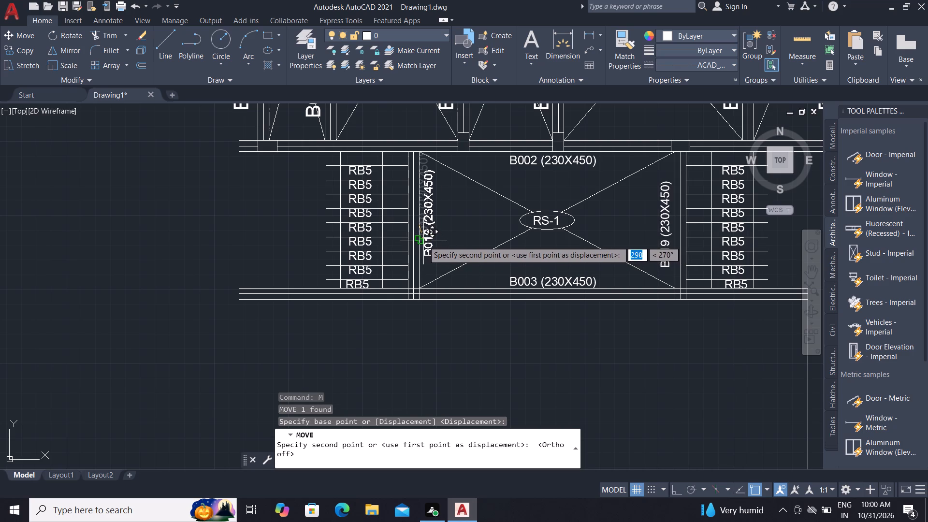
left_click(423, 241)
left_click(424, 241)
type("M")
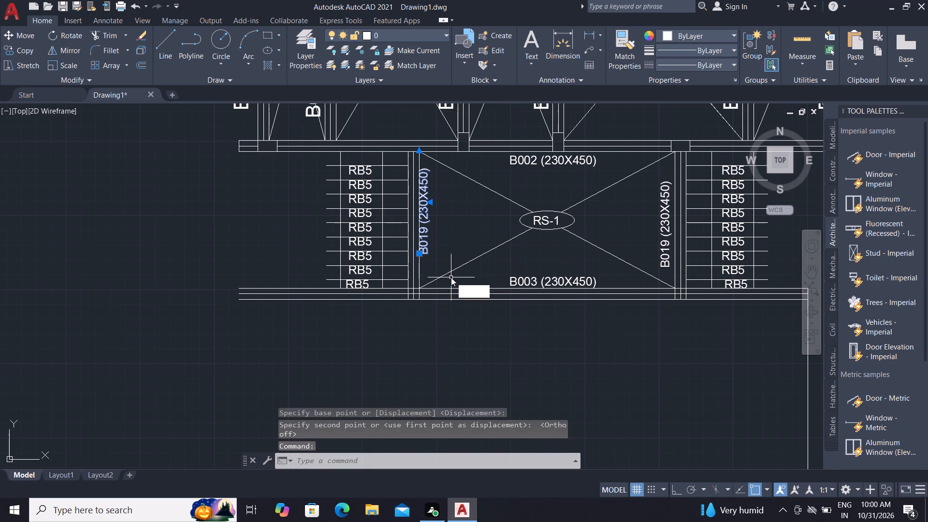
key("space")
left_click(424, 252)
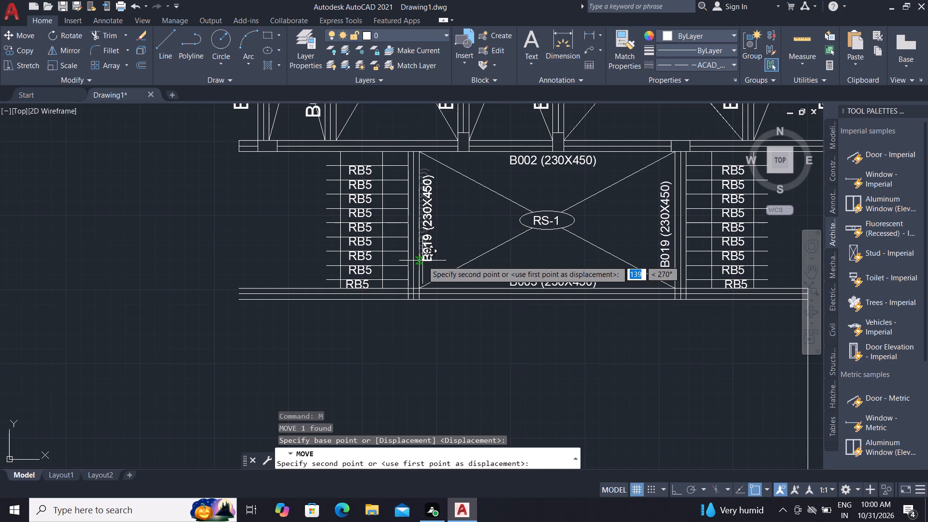
left_click(422, 261)
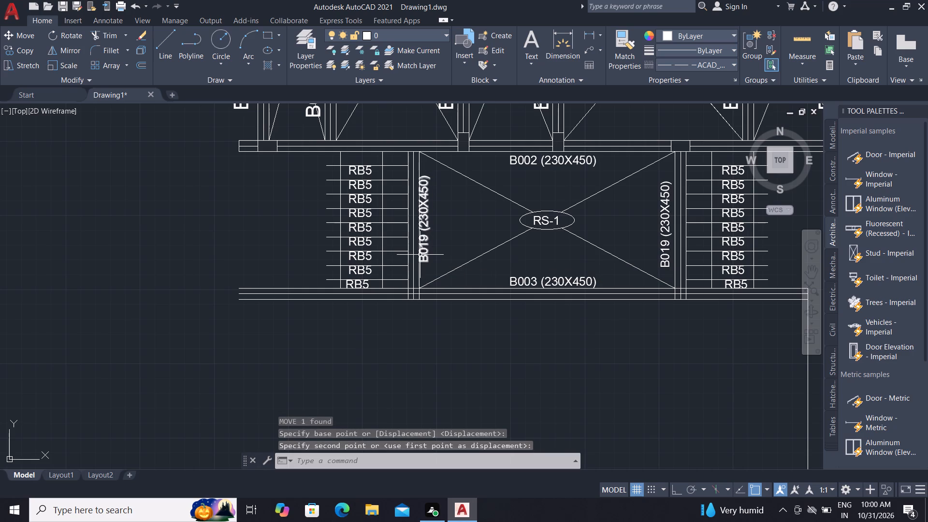
Change the copied beam label's text to B014 (230X450).
triple_click(418, 255)
scroll(423, 254, "up", 3)
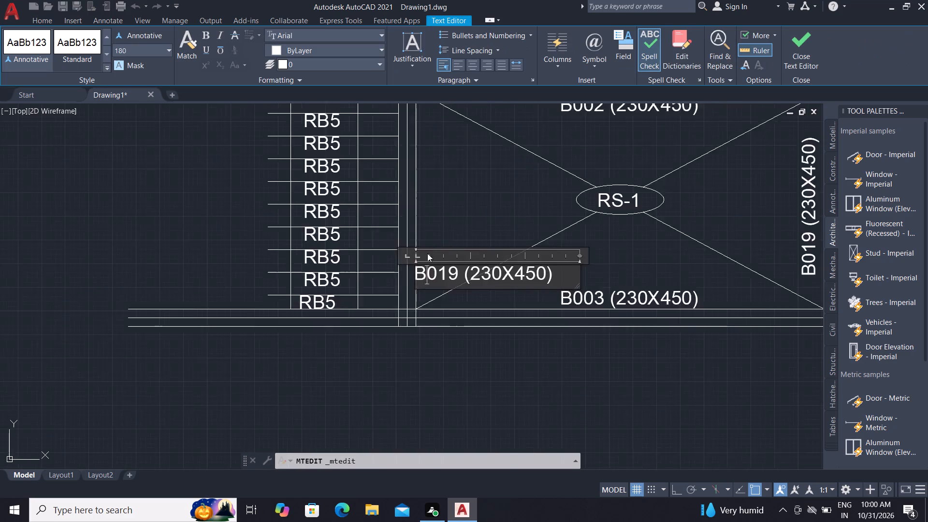
left_click(480, 280)
key("BackSpace")
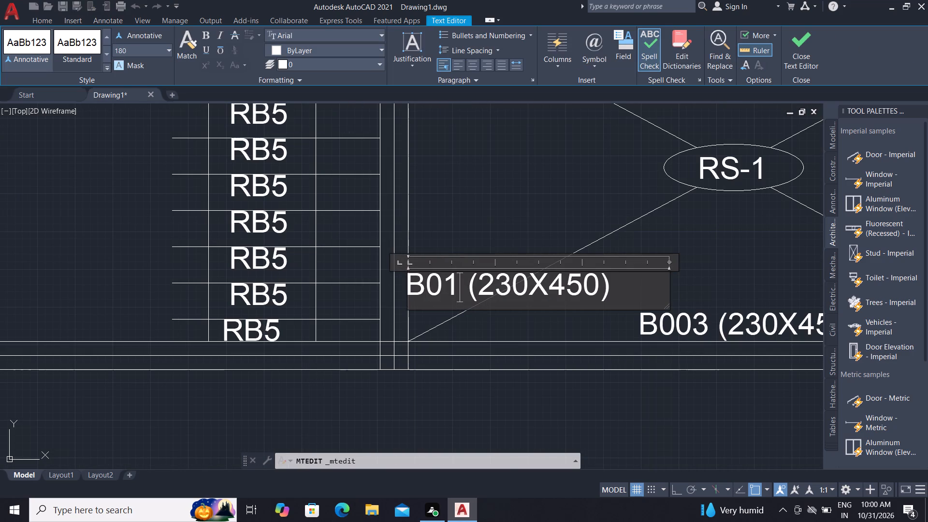
key("4")
scroll(211, 227, "up", 1)
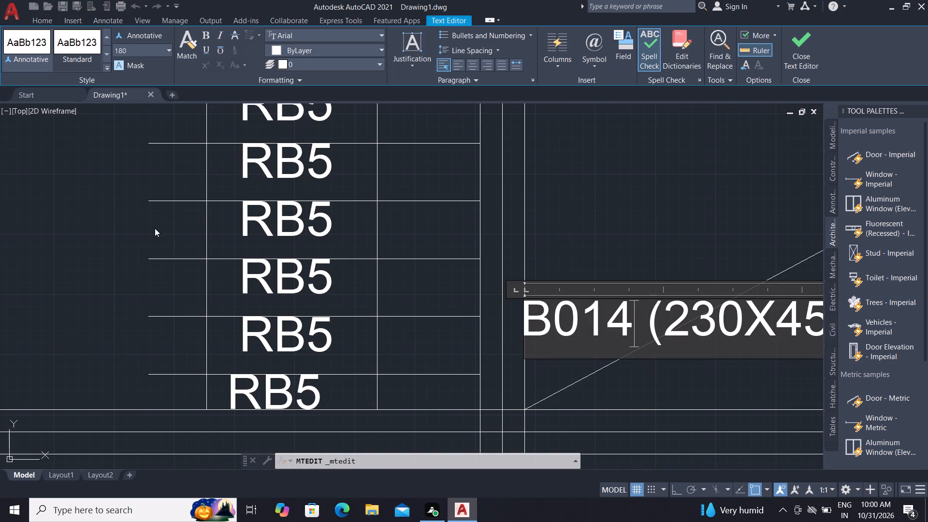
left_click(558, 201)
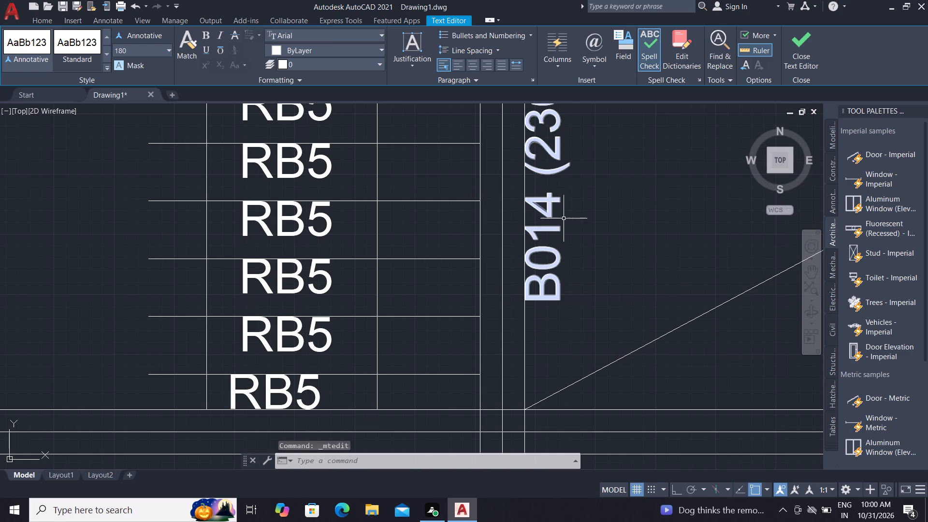
Move the B014 label about 68 to the right, clear of the left beam's inner line.
left_click(560, 228)
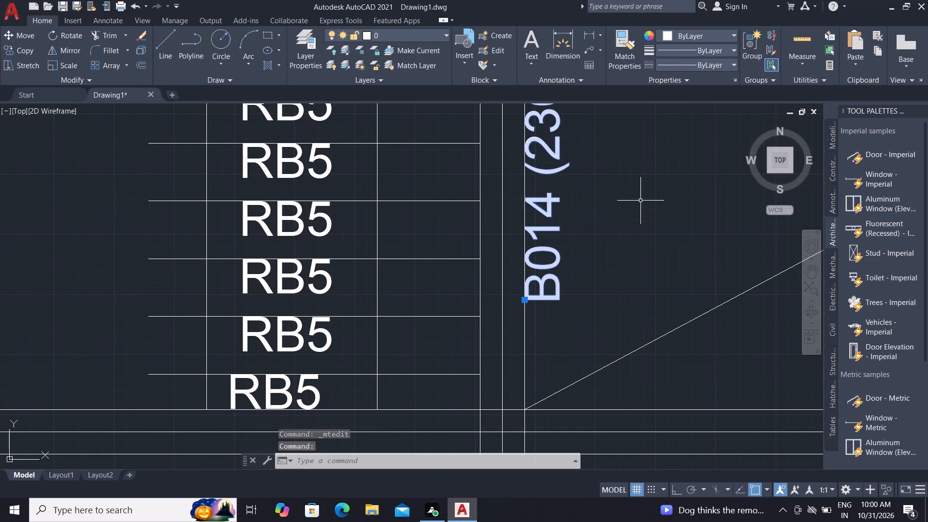
key("m")
key("space")
scroll(548, 229, "down", 1)
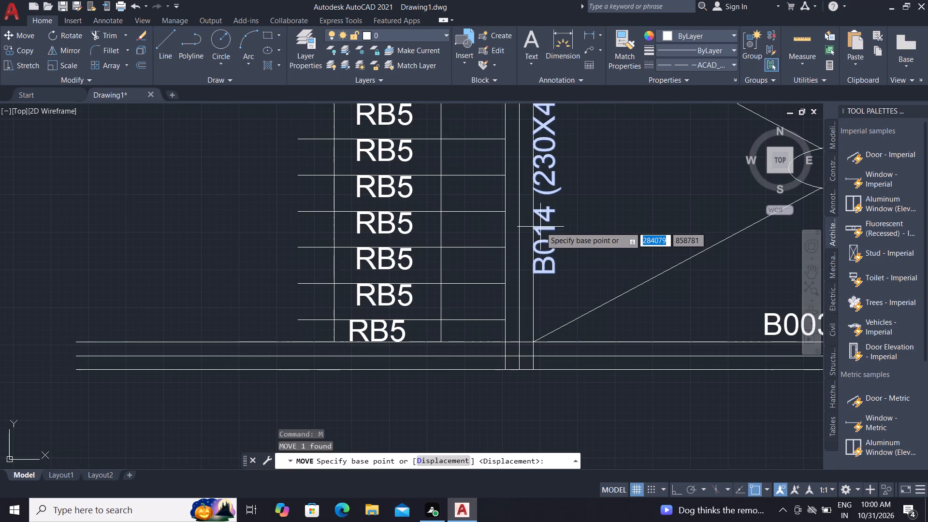
left_click(535, 228)
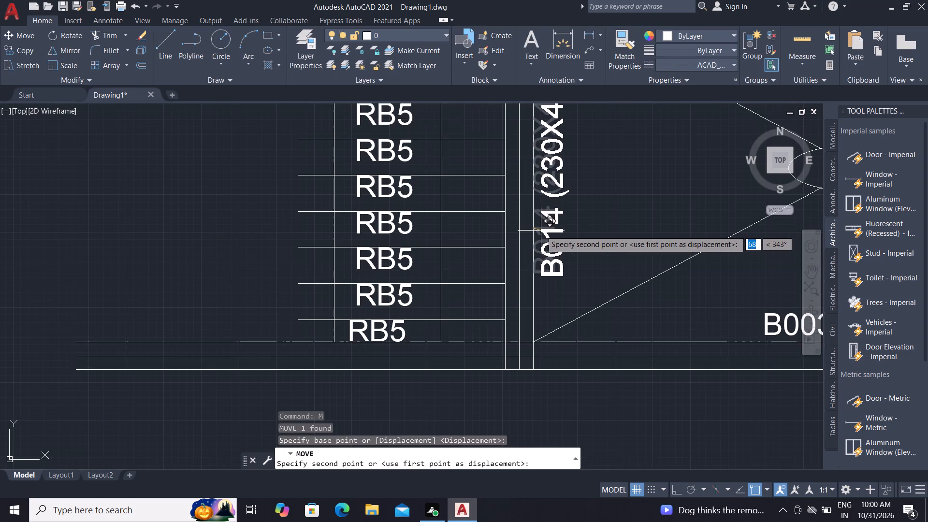
left_click(541, 231)
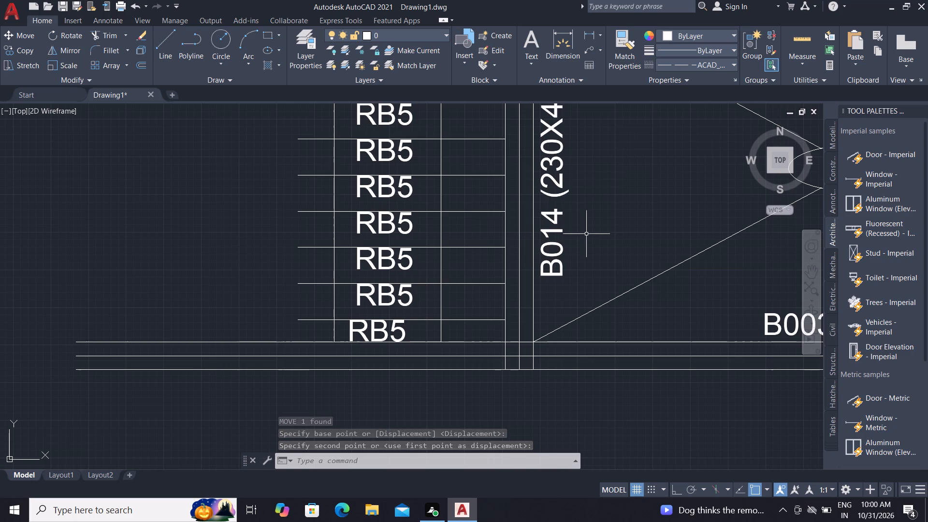
With Ortho on, draw a vertical line near the lower bay's left end, from the B003 beam's top line to the bottom beam's lowest line.
scroll(584, 278, "down", 2)
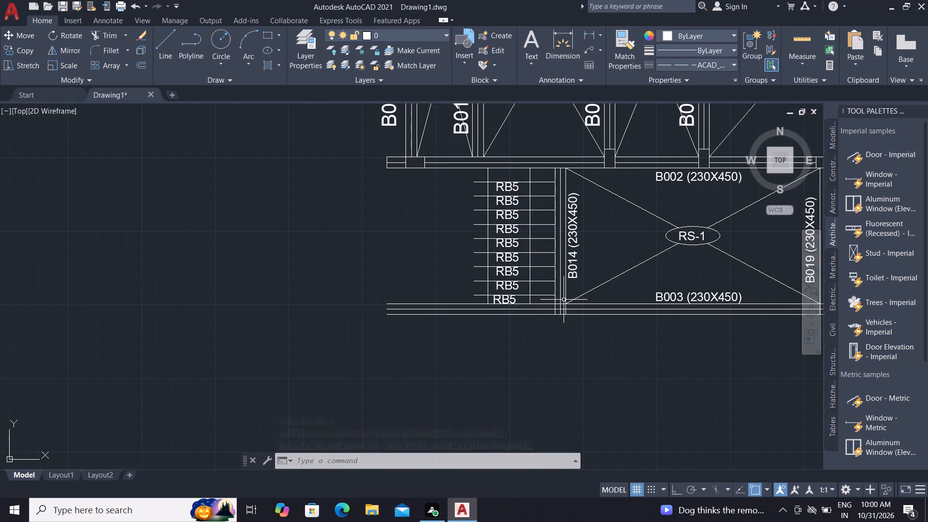
scroll(659, 357, "down", 1)
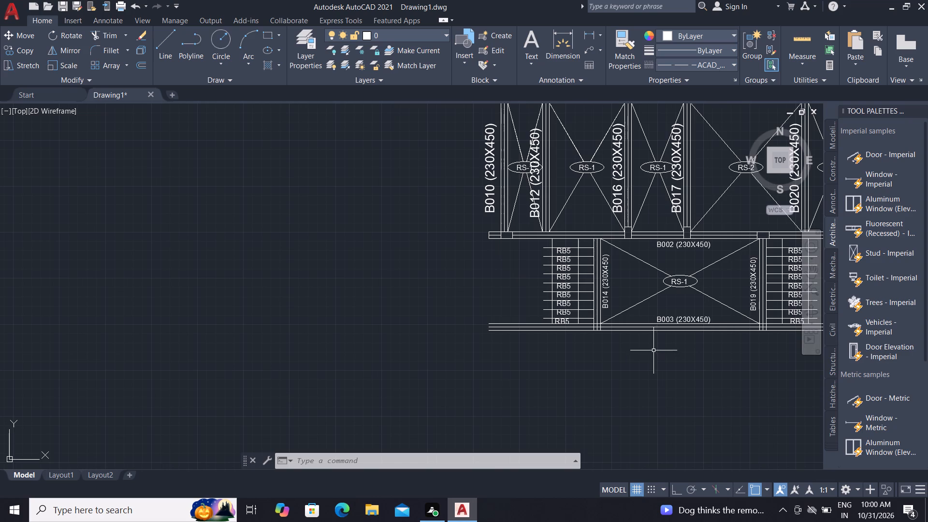
middle_click_drag(608, 345, 606, 344)
middle_click_drag(606, 344, 528, 219)
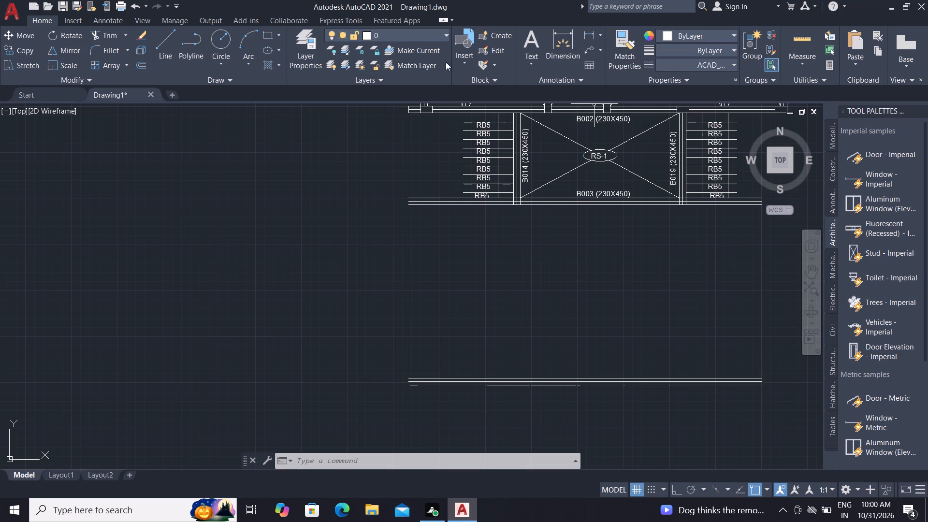
left_click(158, 44)
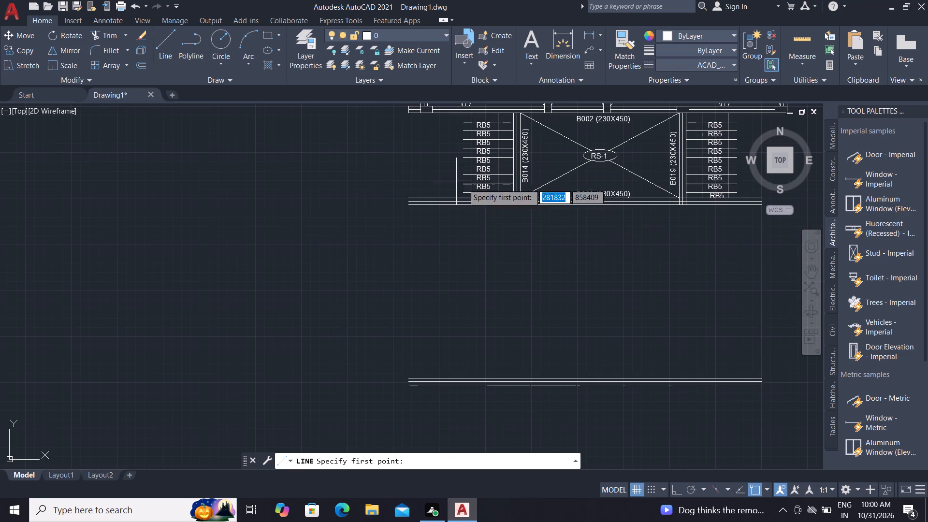
scroll(469, 192, "up", 2)
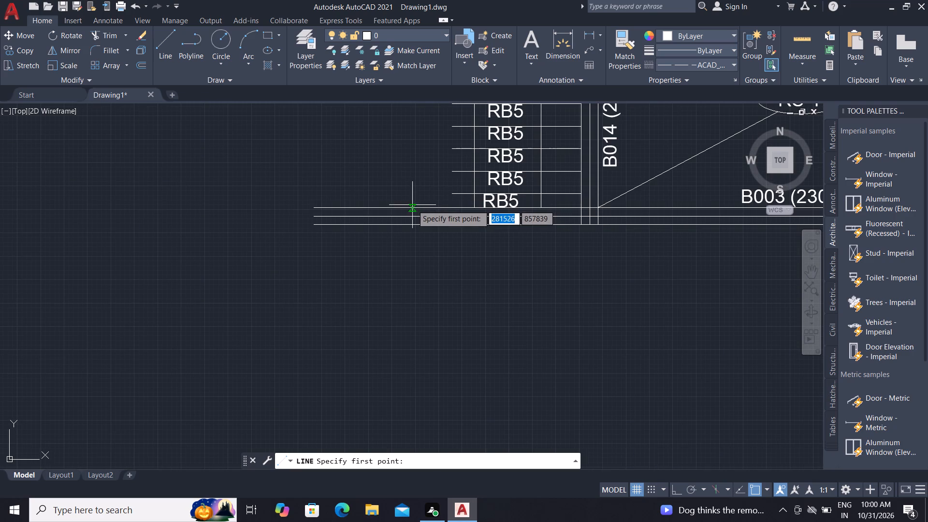
left_click(414, 207)
scroll(420, 222, "down", 3)
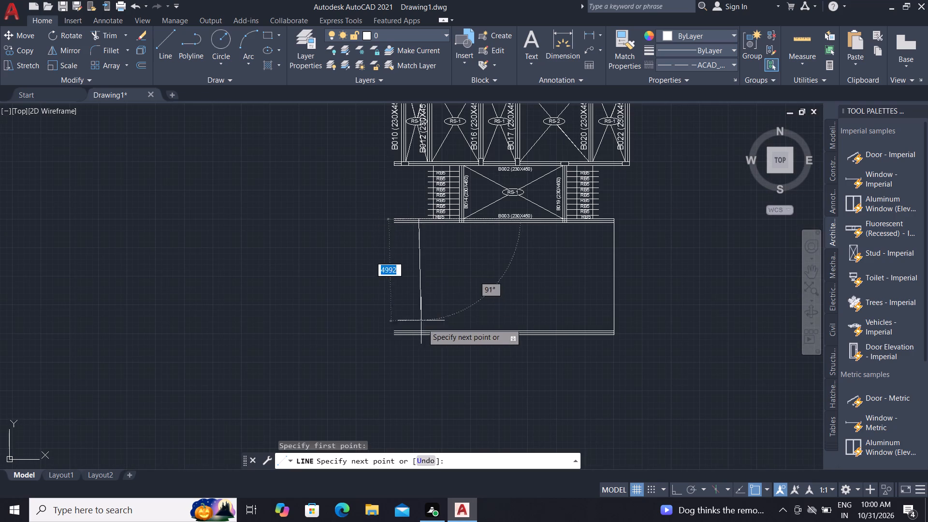
key("F8")
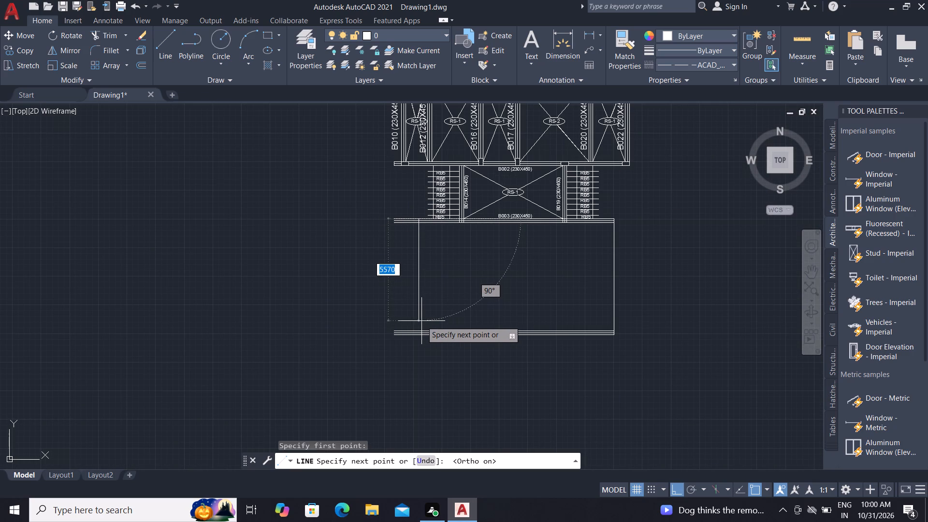
scroll(419, 339, "up", 1)
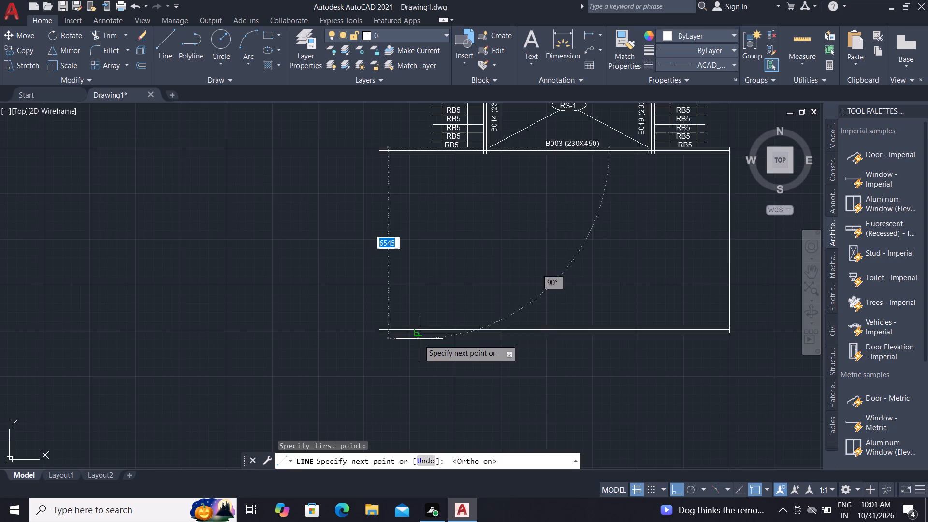
scroll(419, 340, "up", 4)
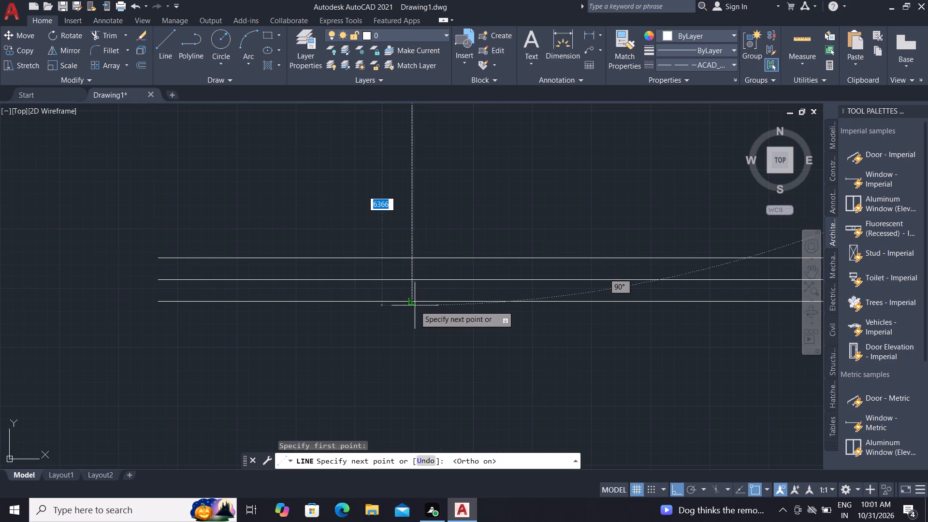
left_click(412, 304)
key("Escape")
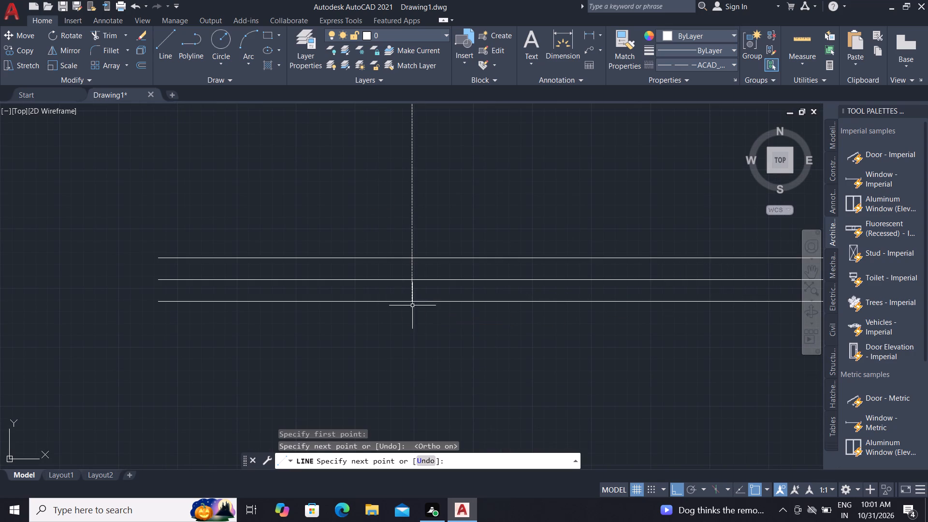
Trim the horizontal beam lines of the B003 beam and the bottom beam that overhang left of the new vertical line.
key("t")
key("r")
key("space")
scroll(481, 359, "down", 2)
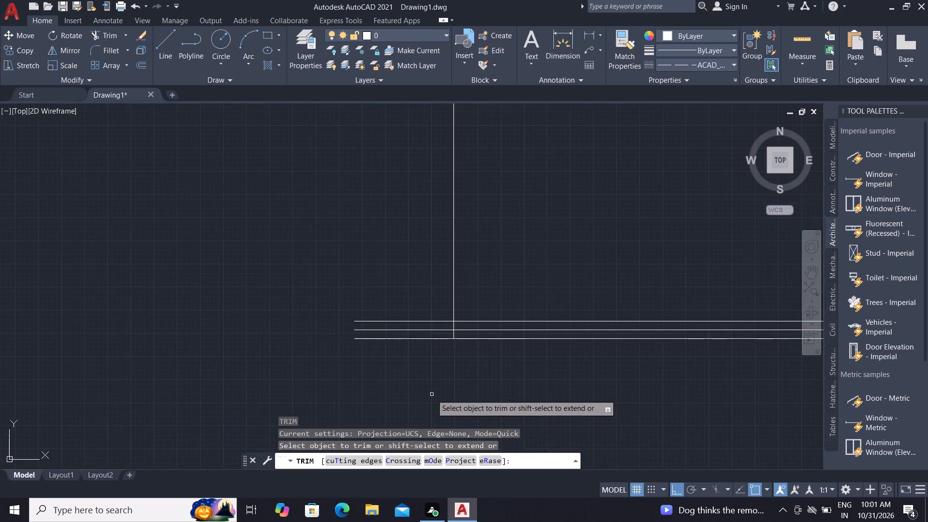
scroll(432, 394, "down", 3)
left_click(423, 247)
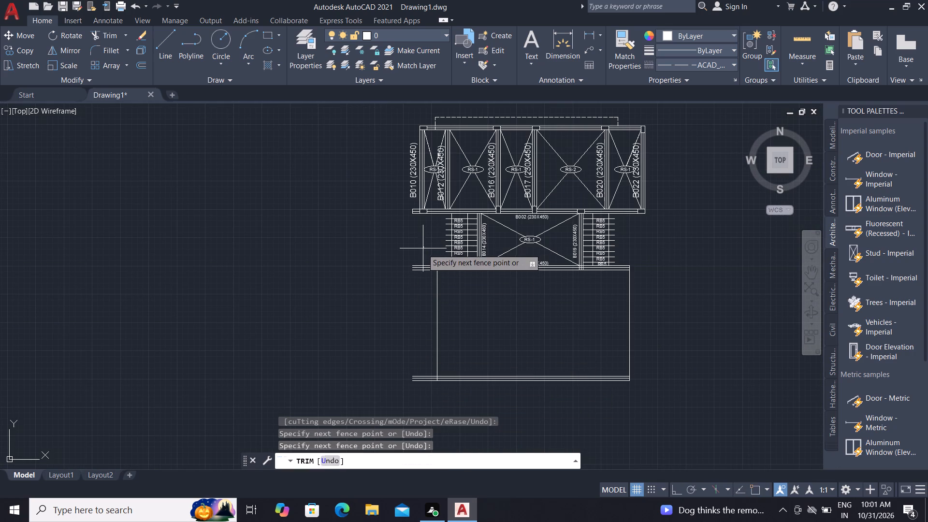
left_click(424, 391)
key("Escape")
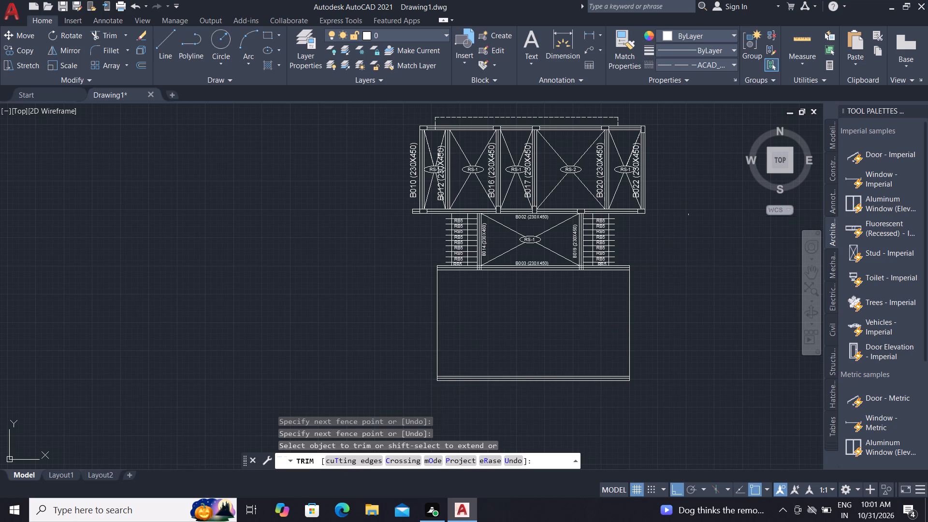
Set the current linetype to ByLayer.
left_click(713, 61)
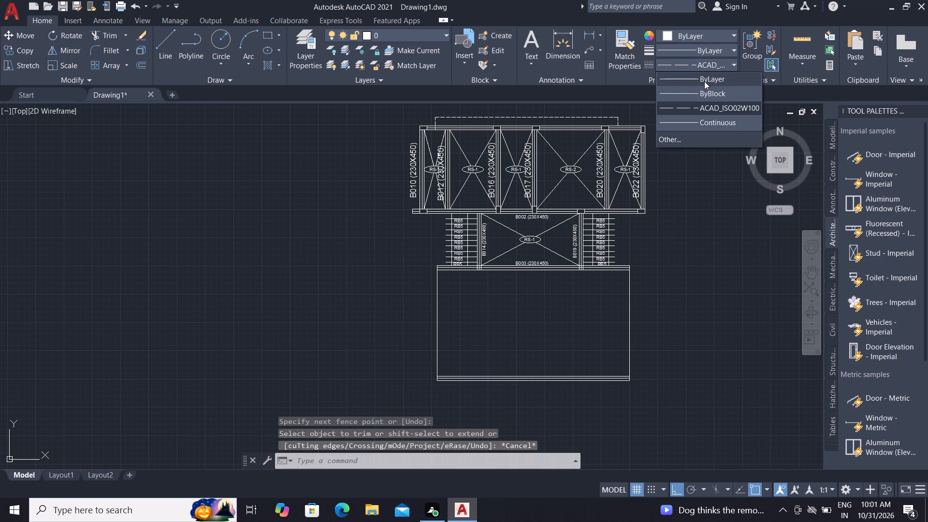
left_click(703, 79)
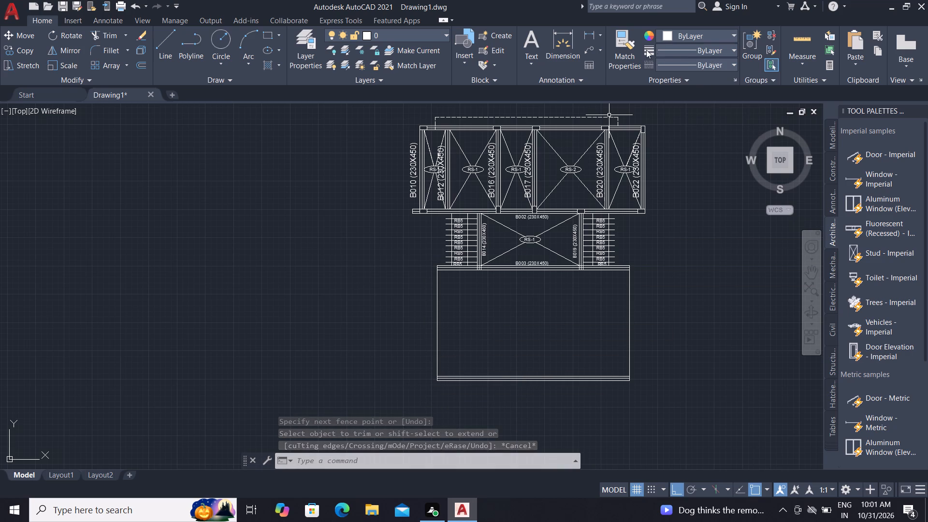
Match the new left vertical line's properties to those of the B003 beam's solid top line.
left_click(626, 55)
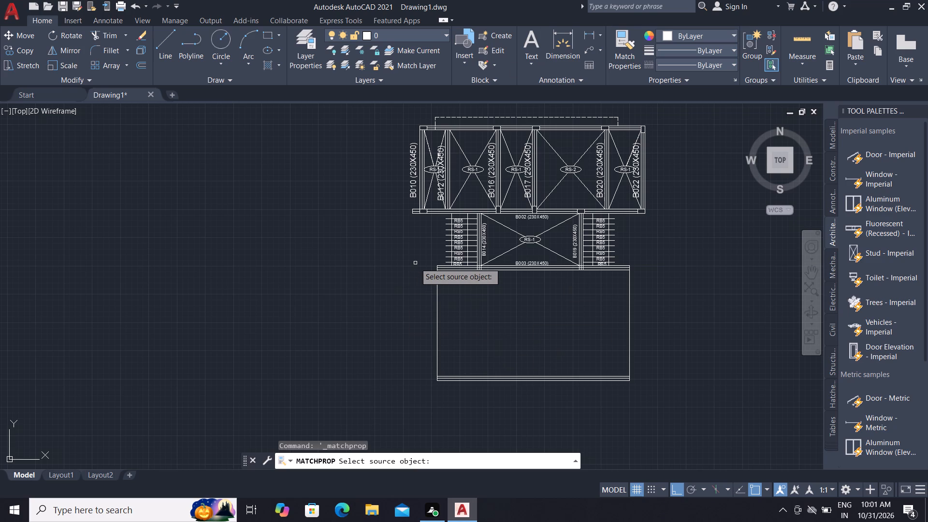
scroll(435, 267, "up", 4)
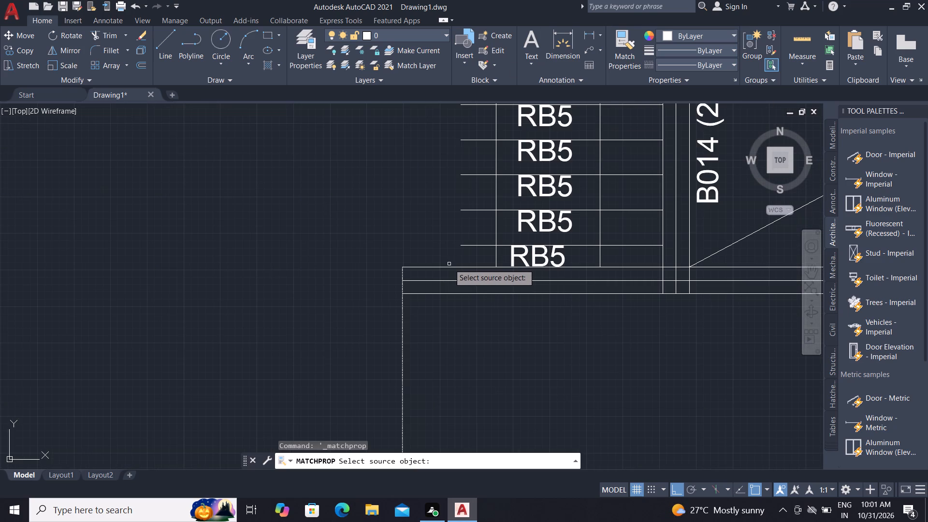
left_click(452, 268)
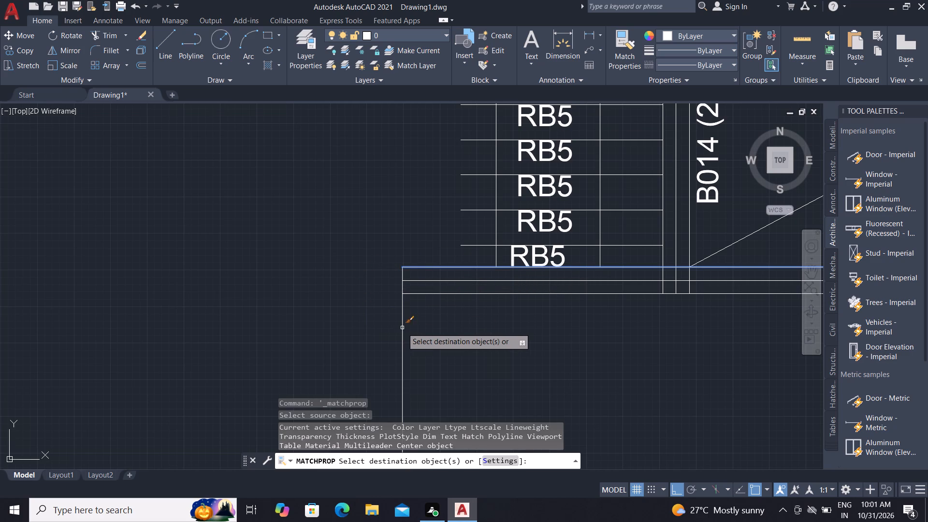
left_click_drag(405, 326, 415, 312)
left_click(369, 333)
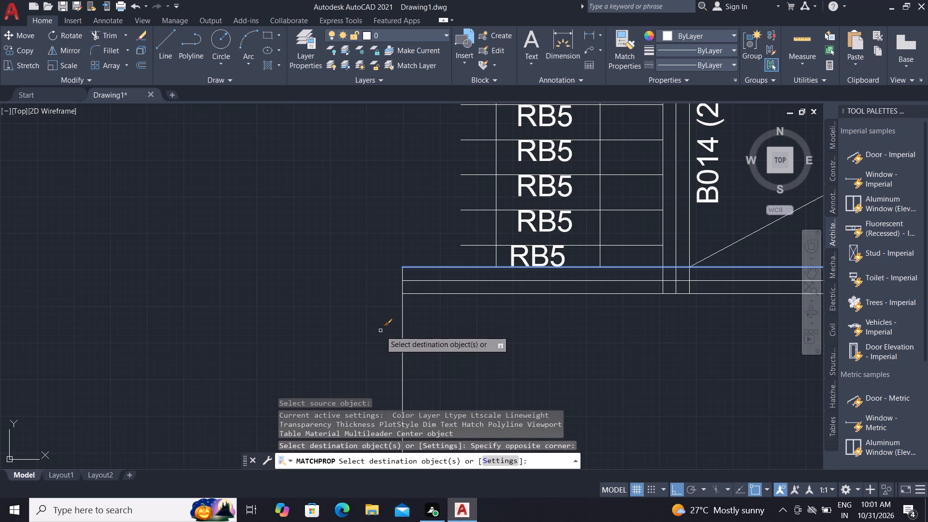
key("Escape")
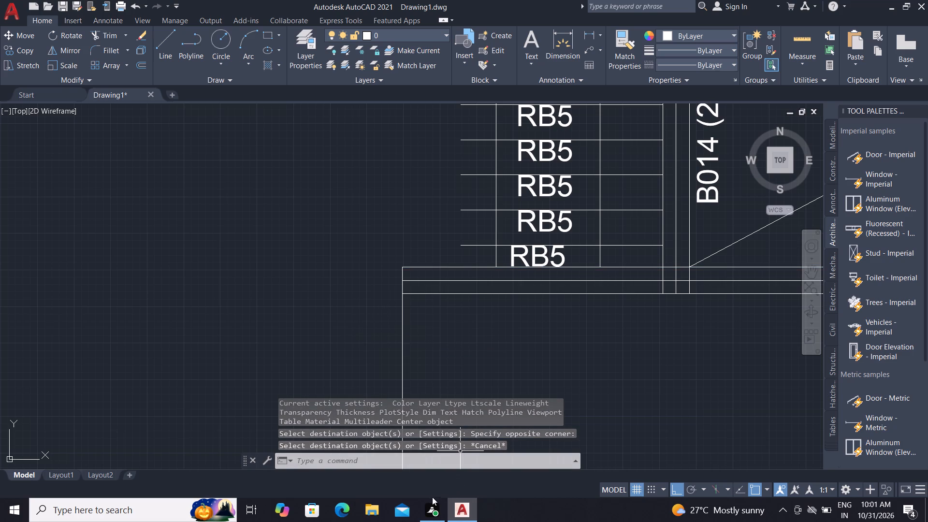
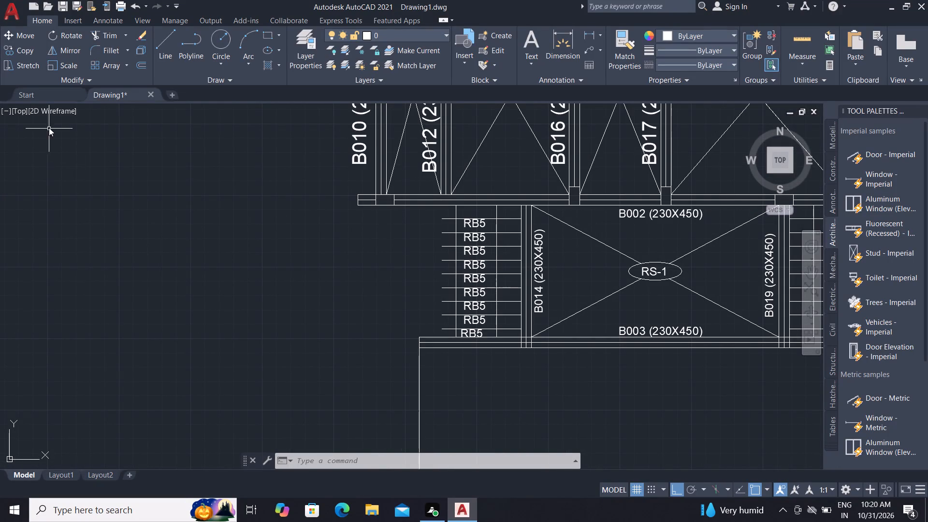
Copy the column rectangle at the B010 and B002 beam junction to the B003 beam's top-left corner, with Ortho off.
left_click(10, 48)
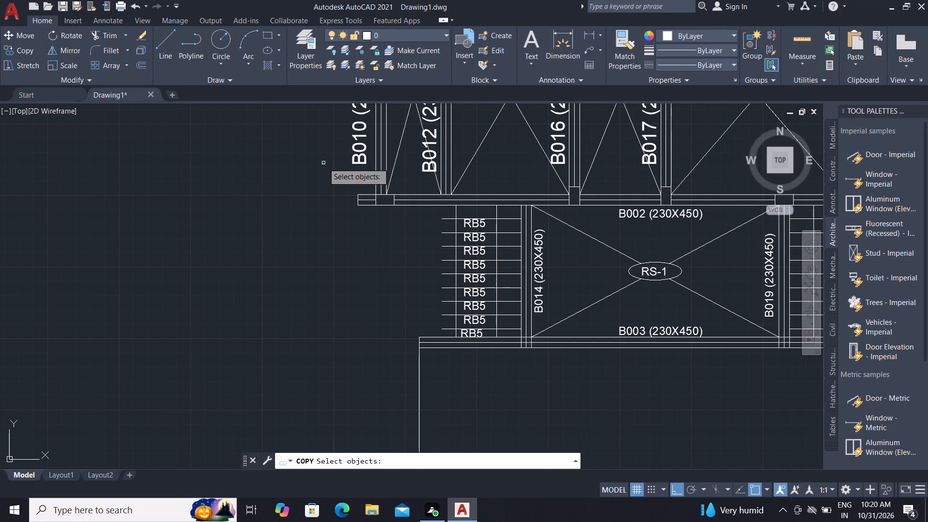
left_click(391, 206)
right_click(387, 203)
scroll(379, 196, "up", 2)
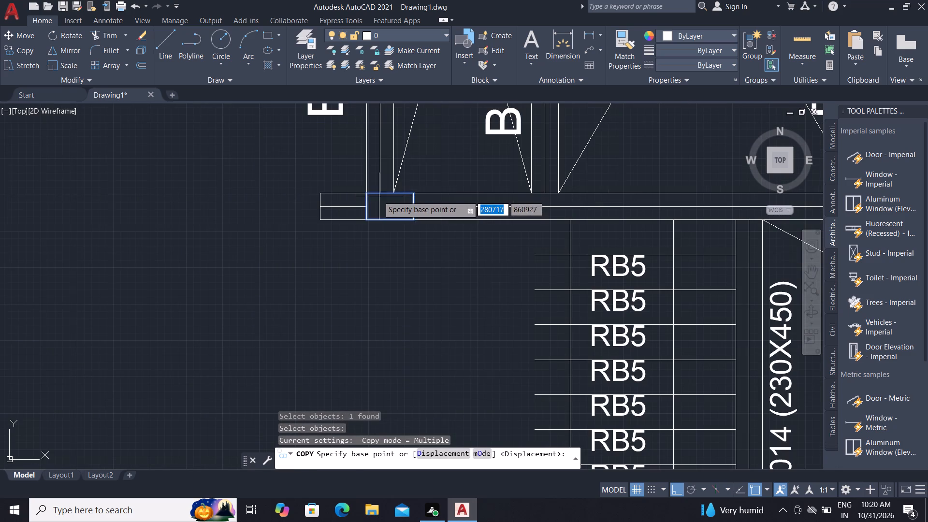
left_click(365, 195)
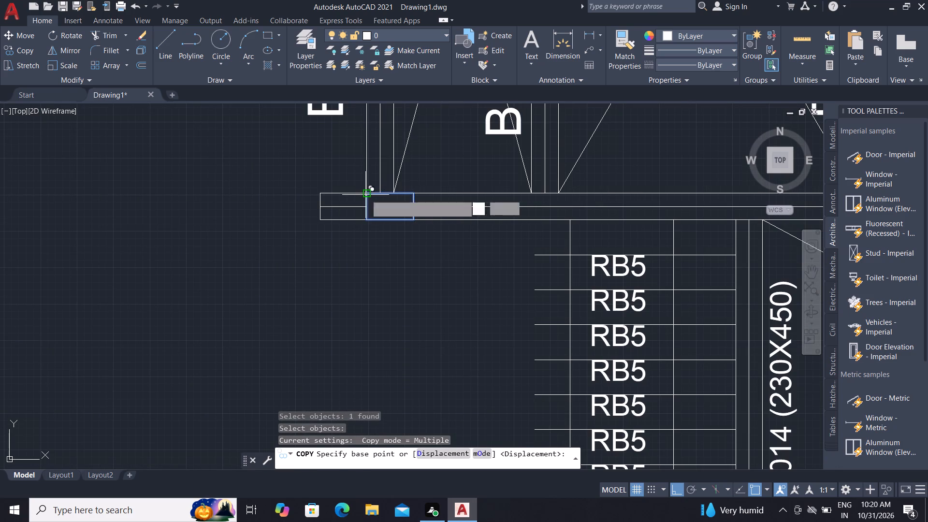
scroll(367, 111, "down", 2)
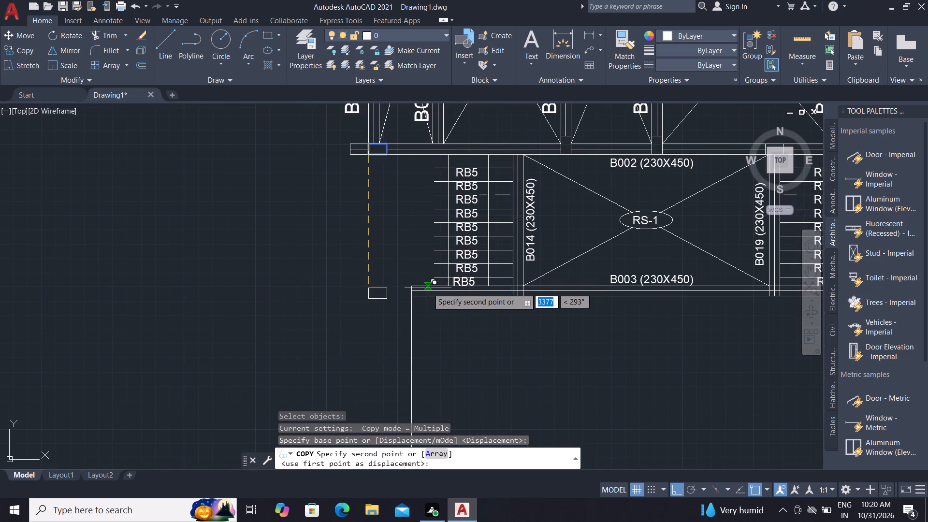
key("F8")
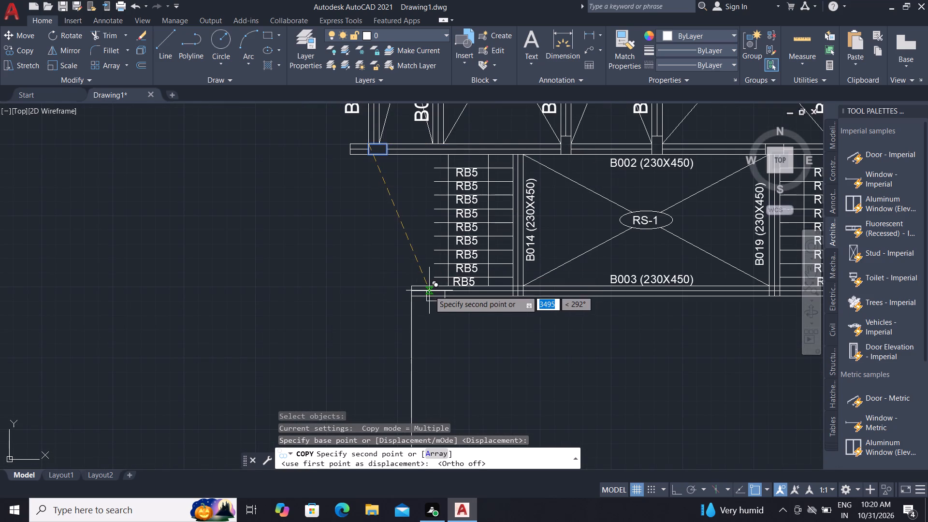
scroll(412, 293, "up", 3)
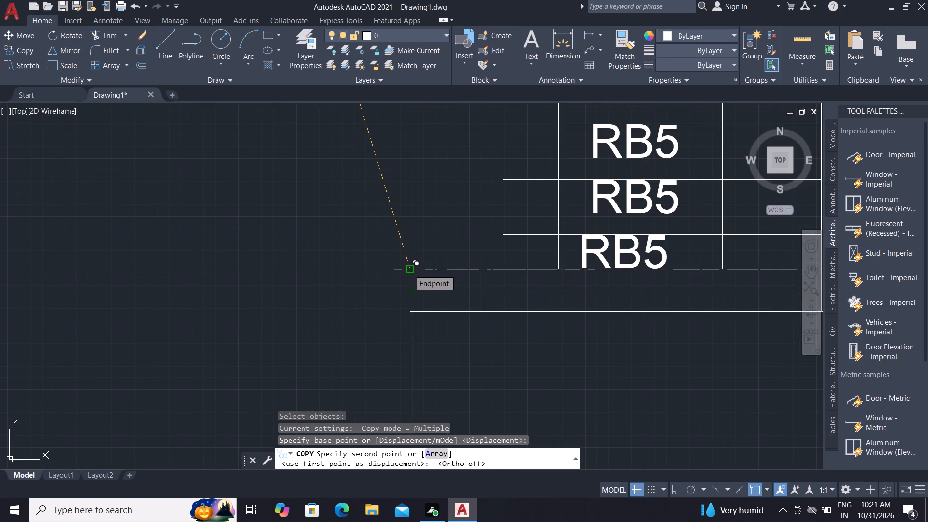
left_click(409, 270)
Place three more column copies: two on the B003 beam between B014 and B019, and one just above its right end.
scroll(284, 278, "down", 3)
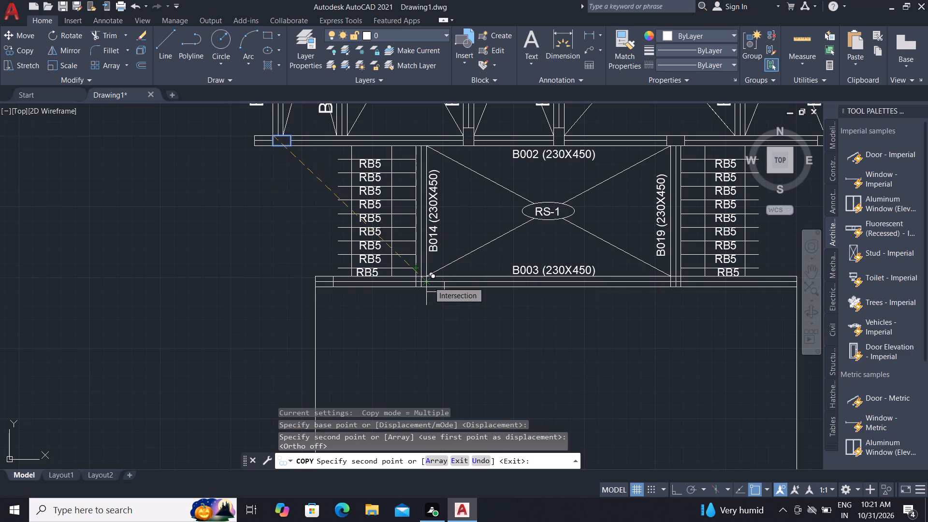
scroll(430, 276, "up", 2)
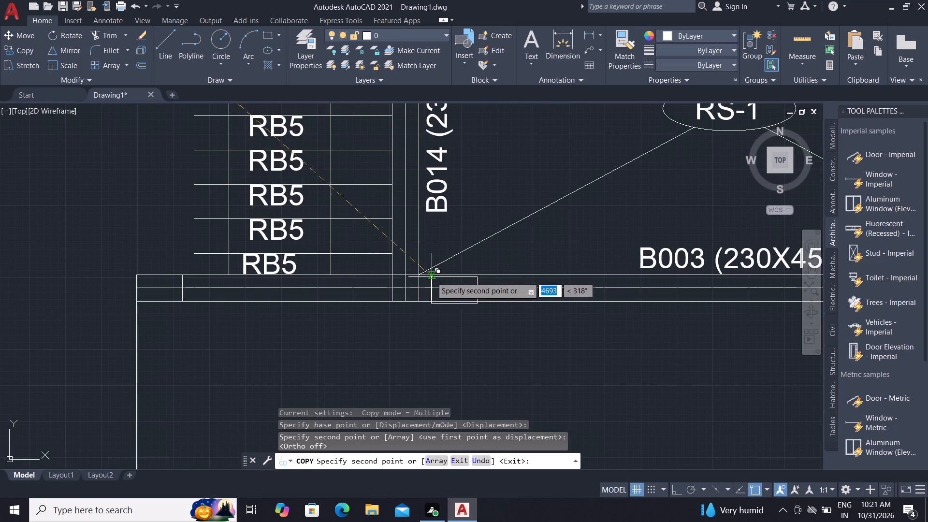
left_click(558, 275)
scroll(342, 375, "down", 2)
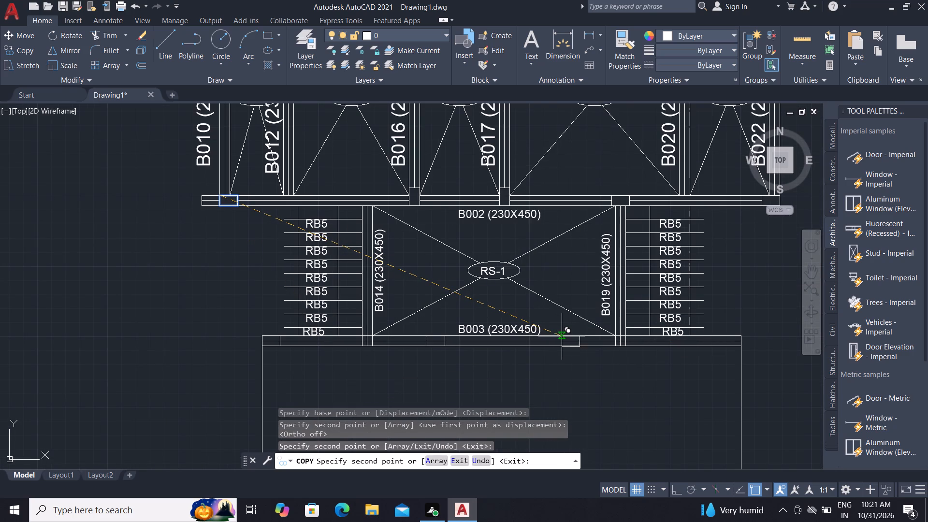
left_click(562, 336)
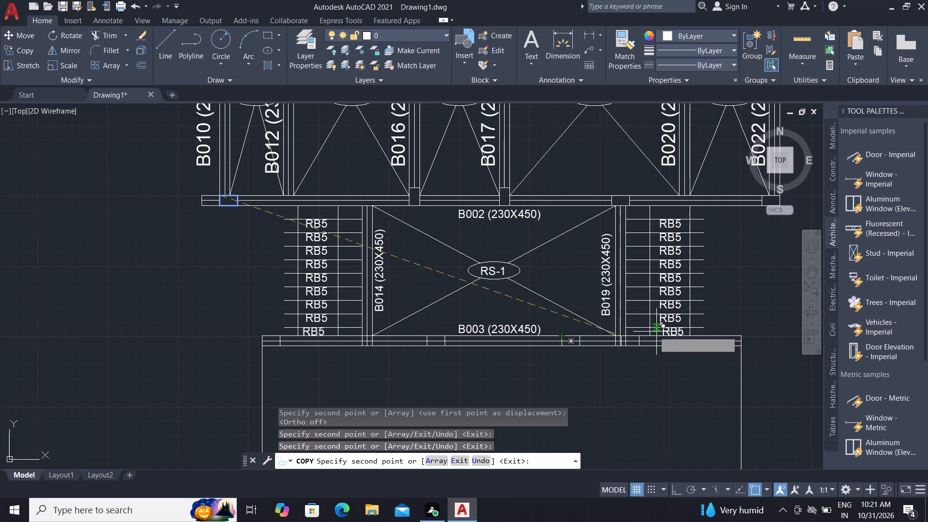
scroll(705, 339, "up", 4)
scroll(664, 348, "down", 2)
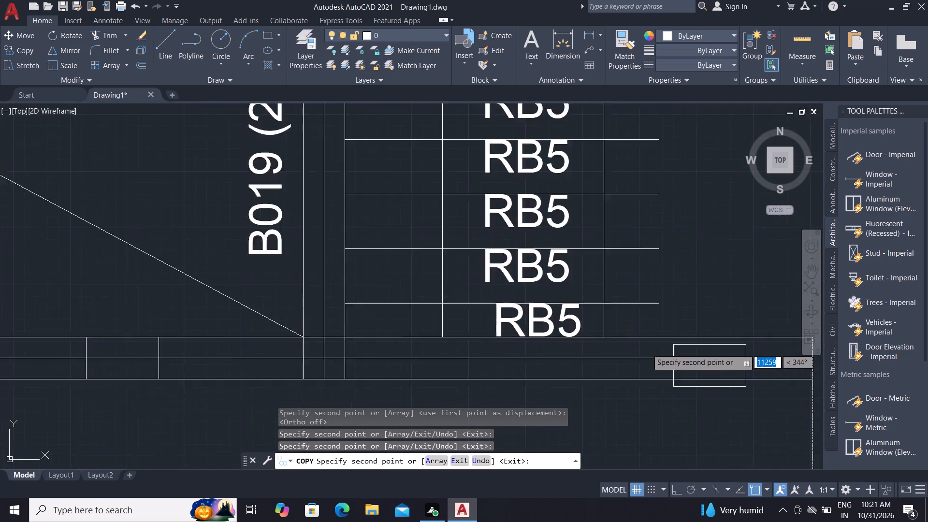
scroll(671, 339, "up", 1)
left_click(717, 303)
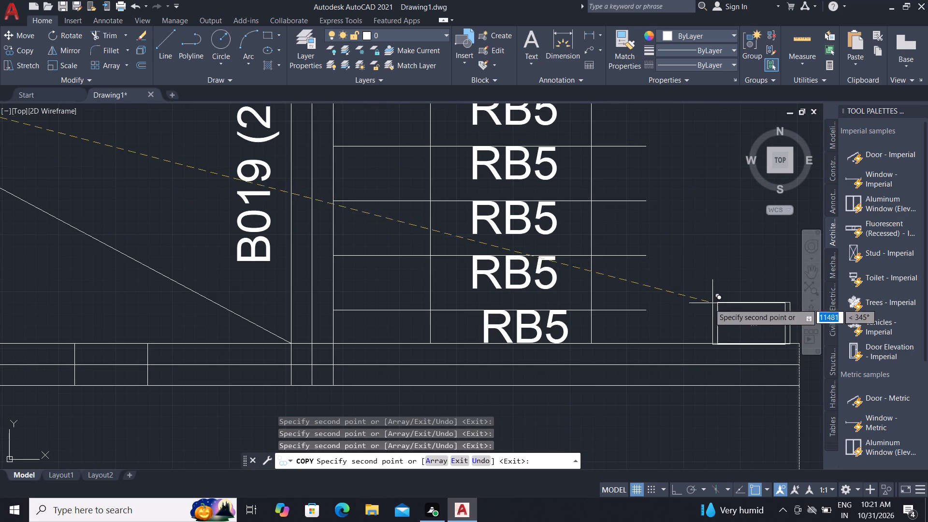
Move the column copy above the B003 beam's right end so its top-right corner meets the beam's top-right corner.
left_click(13, 31)
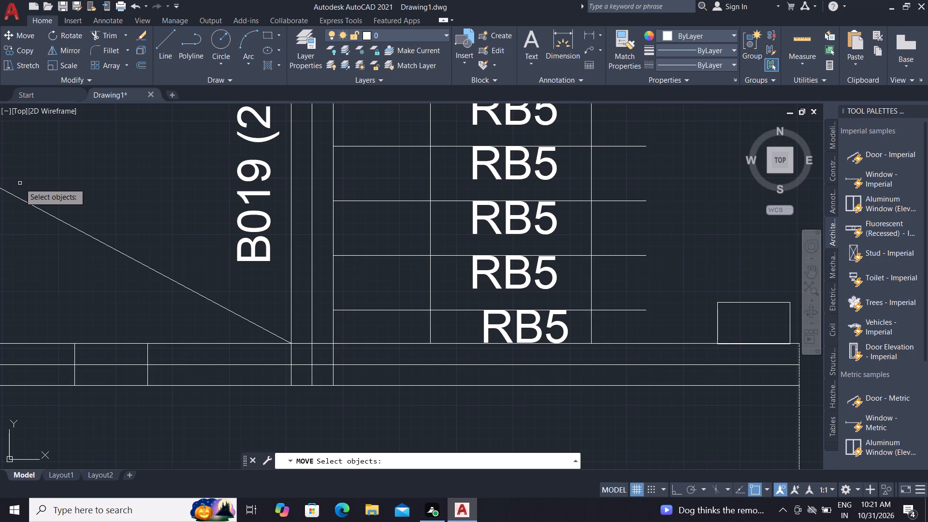
scroll(9, 203, "down", 1)
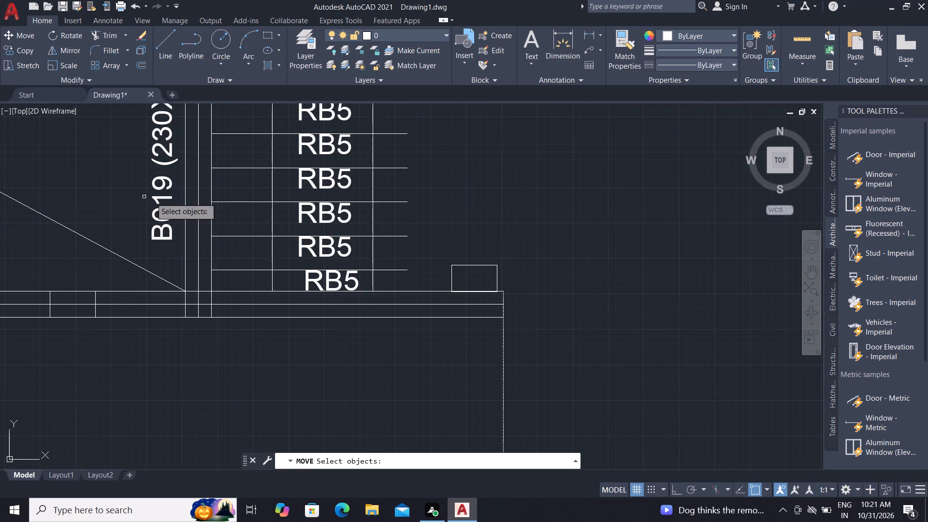
left_click(496, 268)
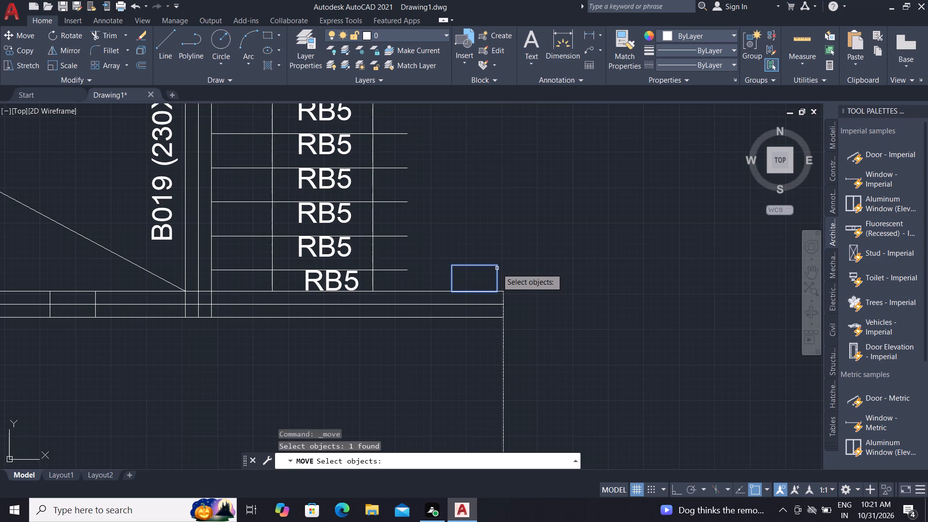
right_click(497, 269)
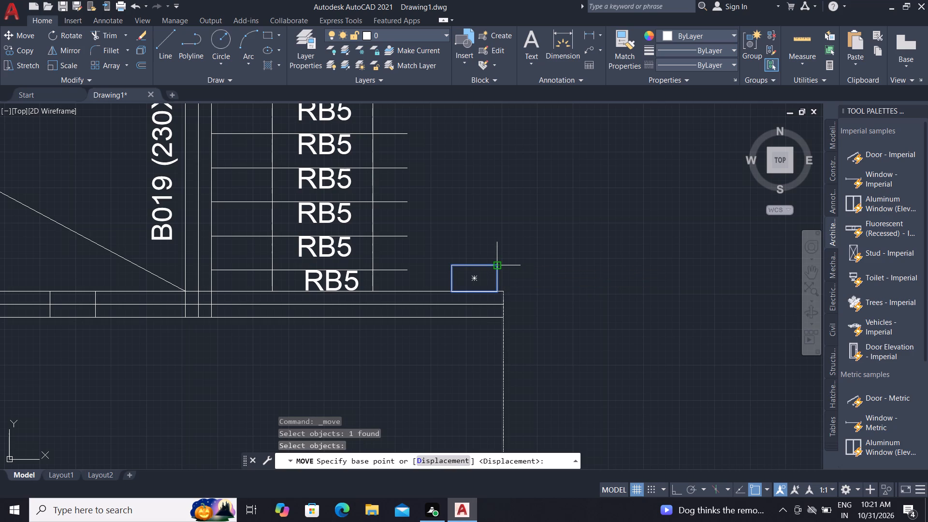
left_click(498, 264)
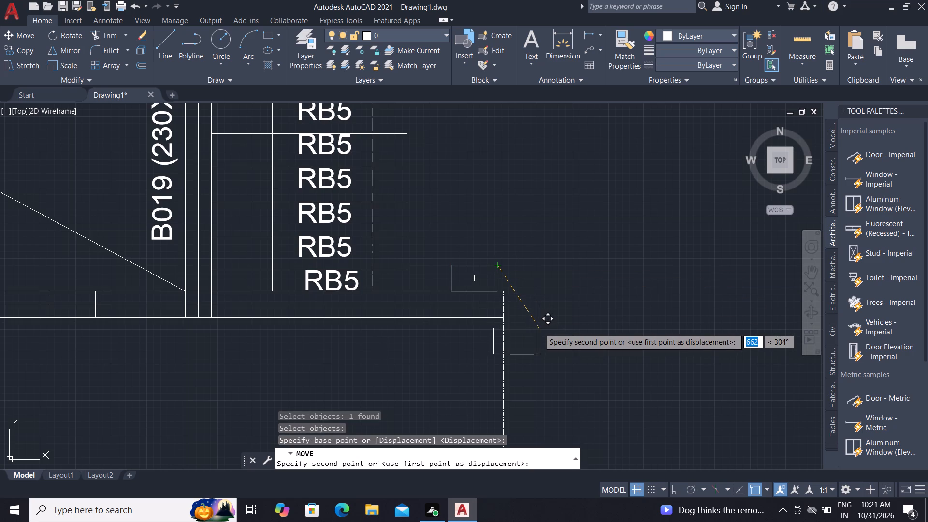
scroll(542, 330, "up", 1)
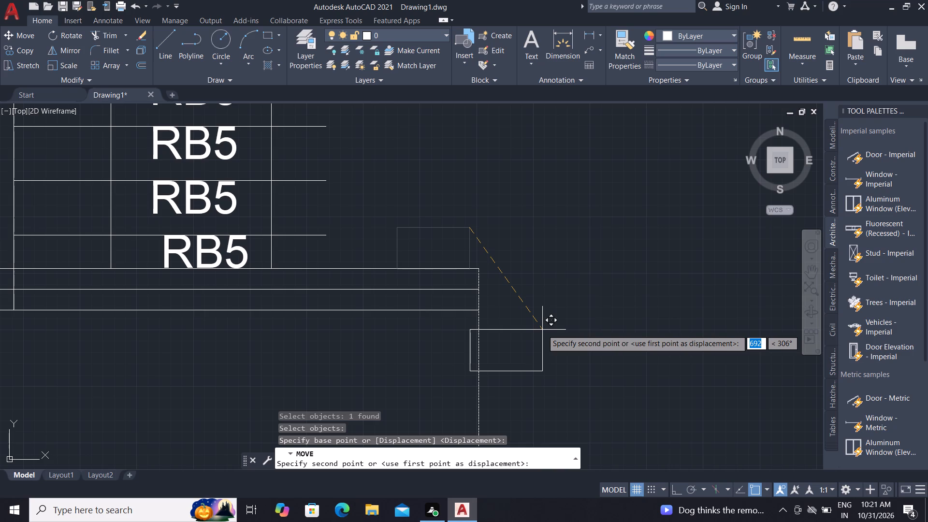
left_click(481, 268)
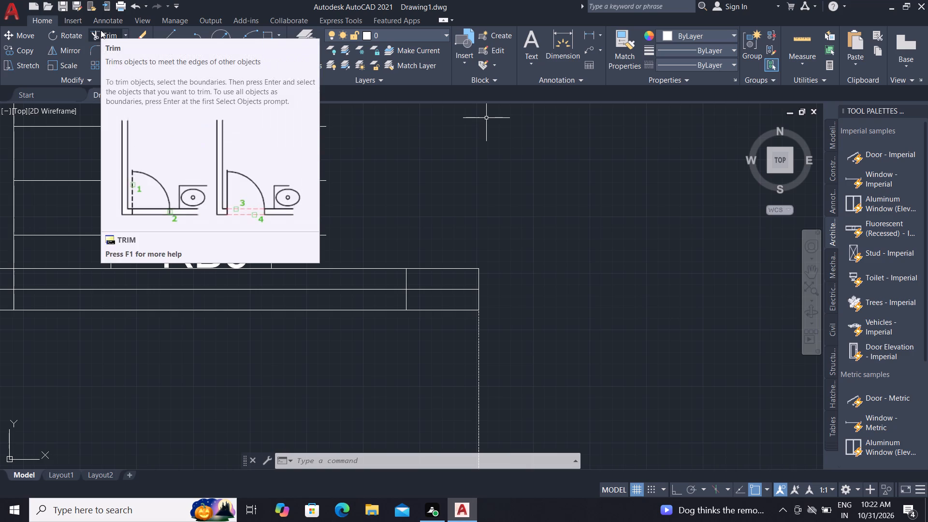
Trim the B003 beam's middle line inside the column rectangle at the beam's right end.
left_click(101, 30)
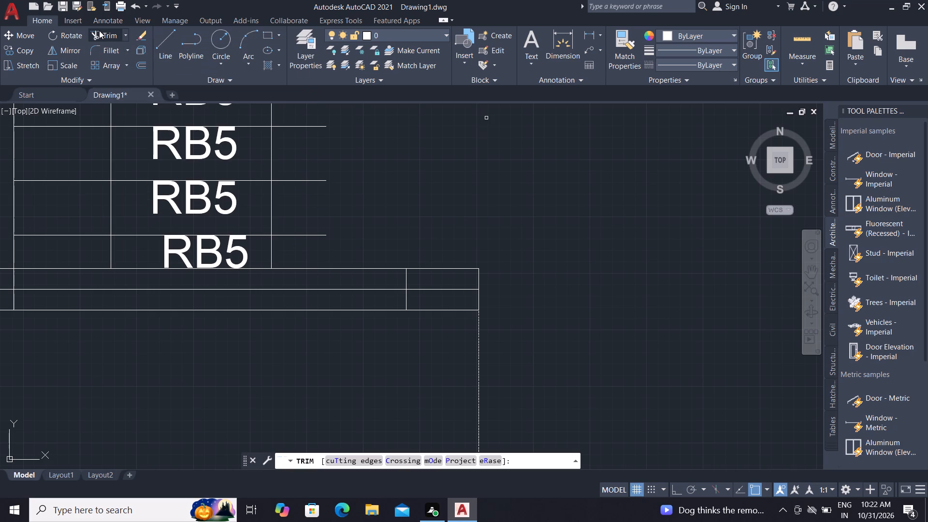
left_click(99, 30)
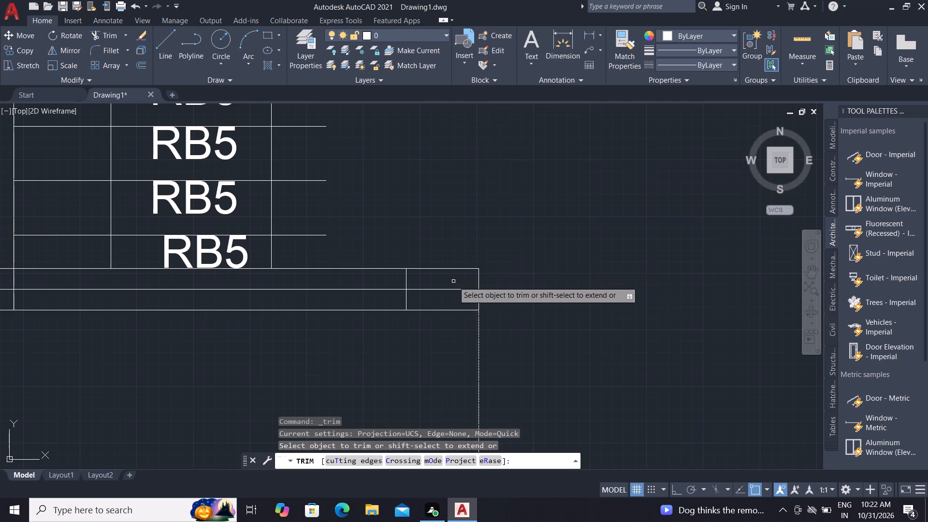
scroll(448, 288, "up", 2)
left_click(442, 276)
left_click(460, 310)
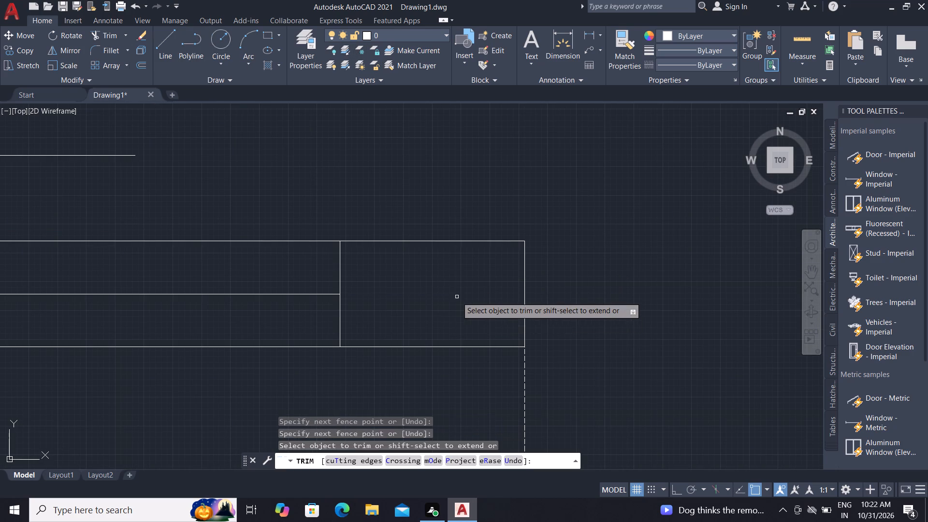
scroll(457, 297, "down", 2)
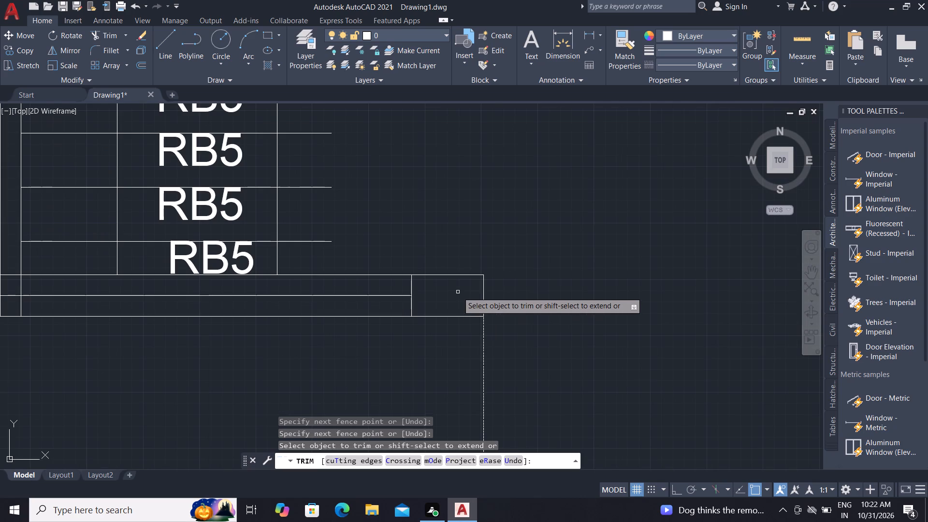
key("Escape")
Trim the B003 beam's middle line inside the two intermediate column rectangles and the one at the beam's left end.
scroll(291, 249, "down", 2)
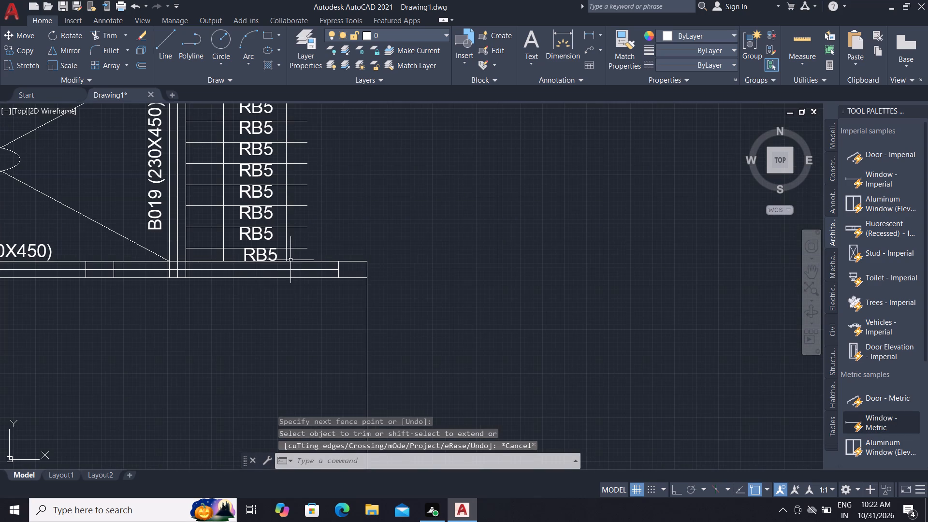
scroll(67, 262, "up", 1)
key("t")
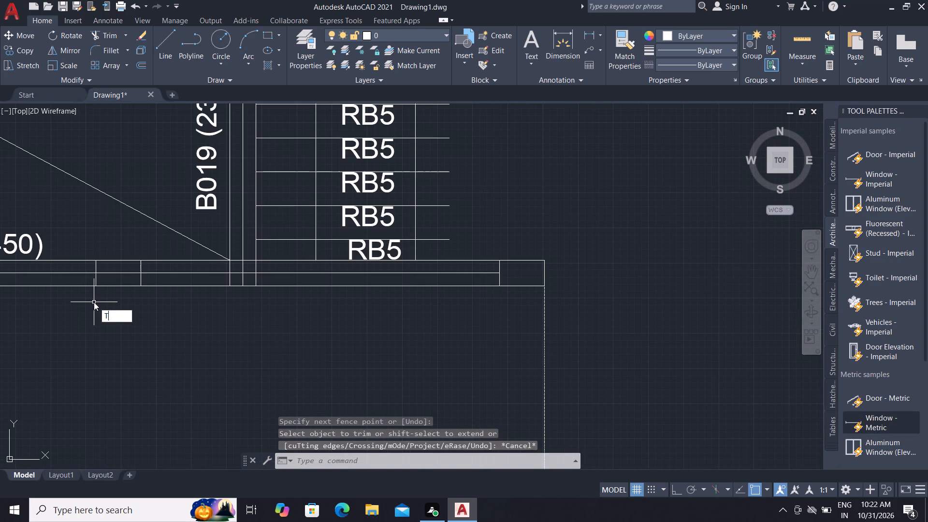
key("r")
key("space")
left_click(130, 273)
scroll(220, 369, "down", 2)
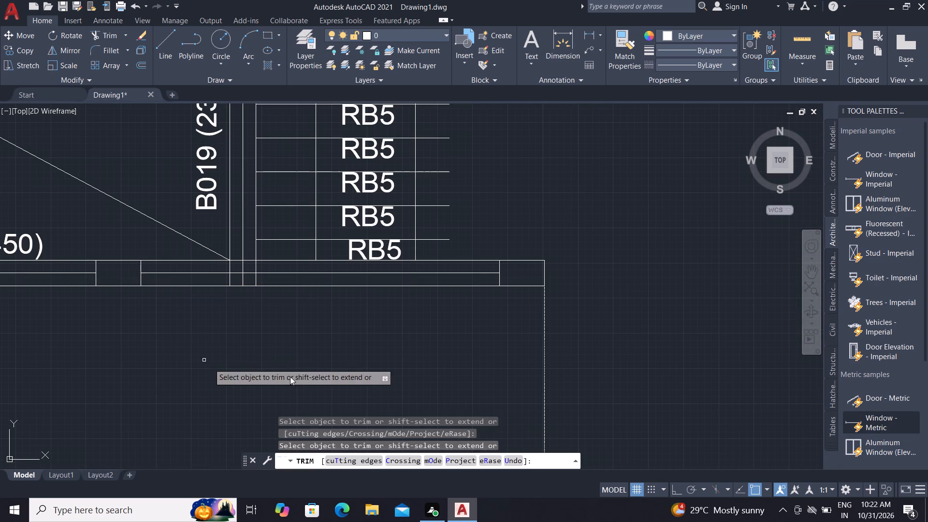
scroll(342, 379, "down", 2)
scroll(168, 352, "up", 2)
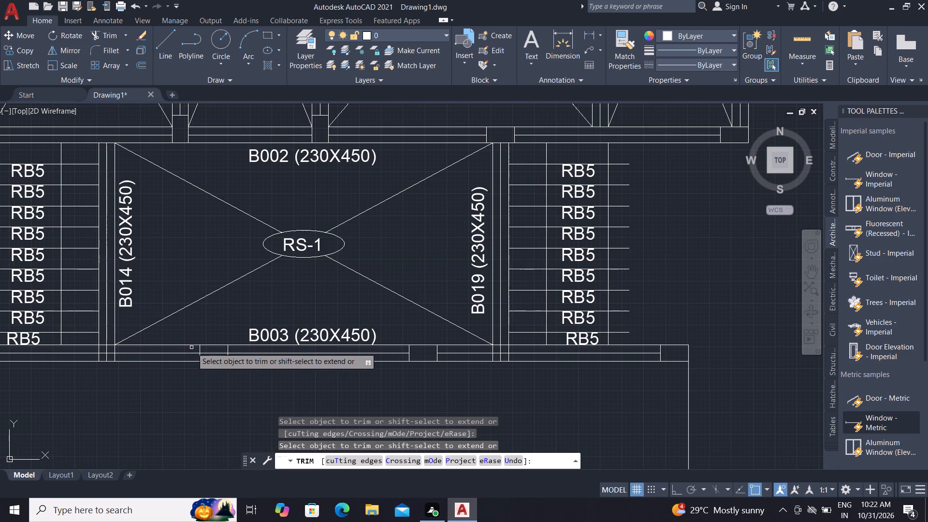
left_click(208, 355)
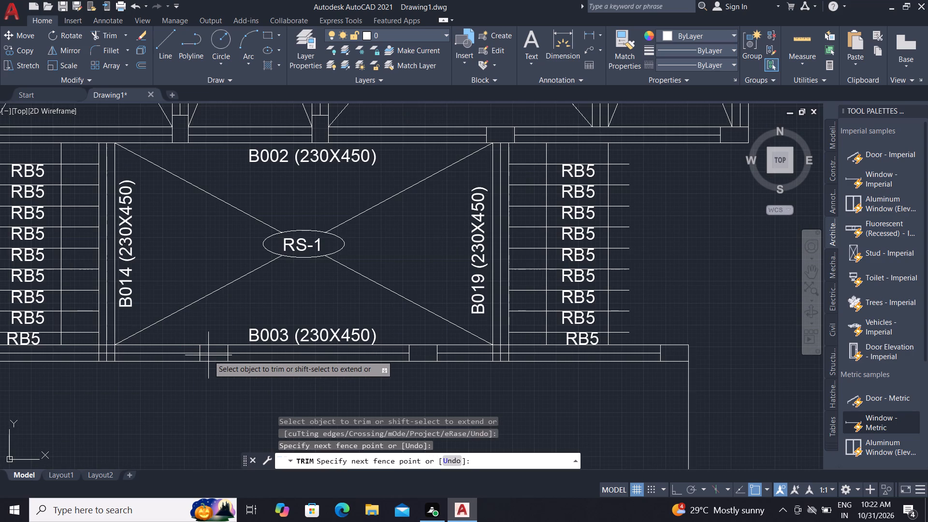
scroll(141, 379, "down", 2)
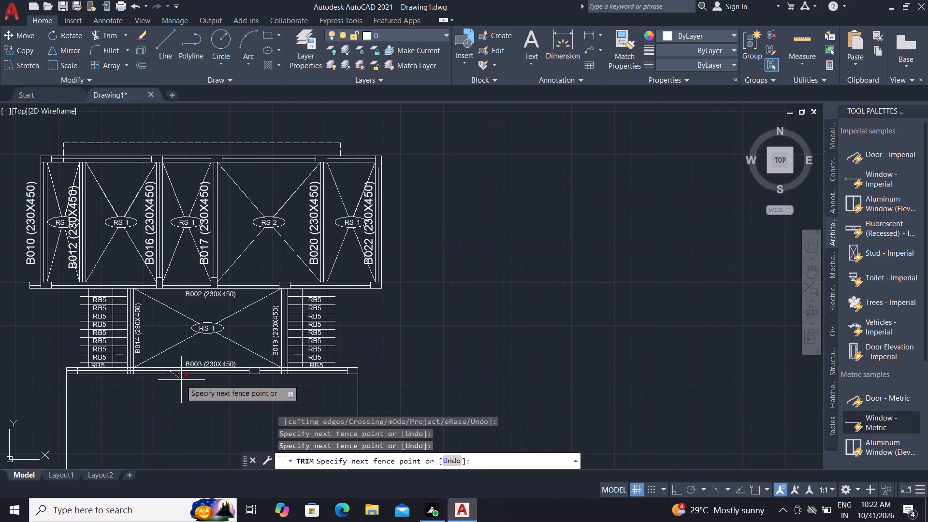
scroll(168, 373, "up", 4)
left_click(179, 352)
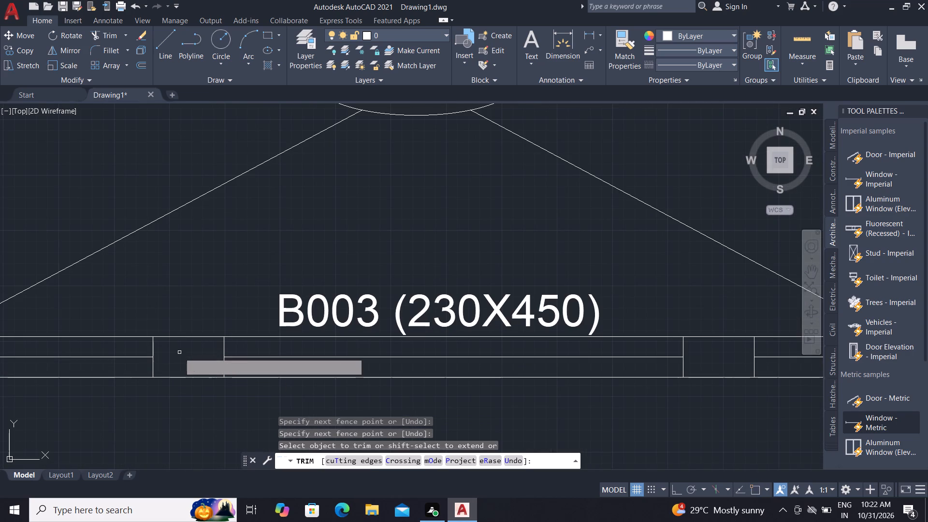
scroll(186, 399, "down", 3)
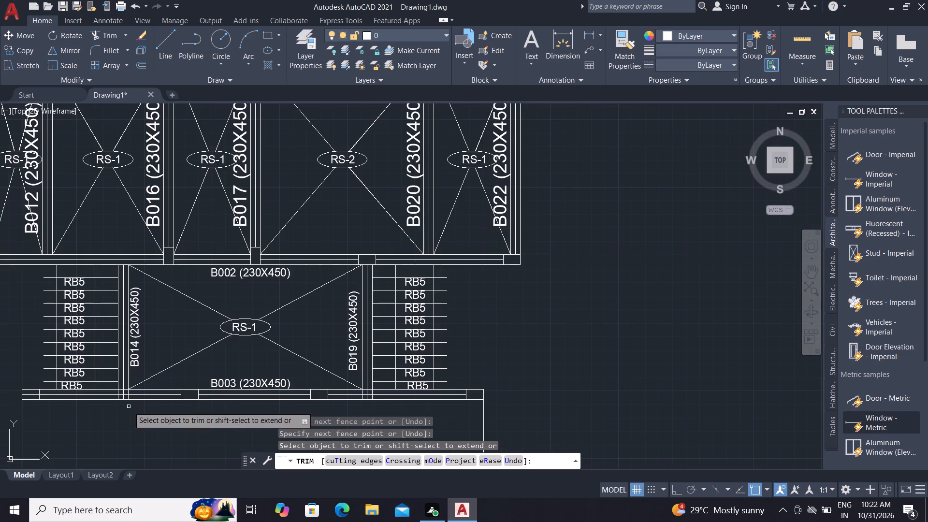
left_click(27, 396)
scroll(322, 337, "down", 1)
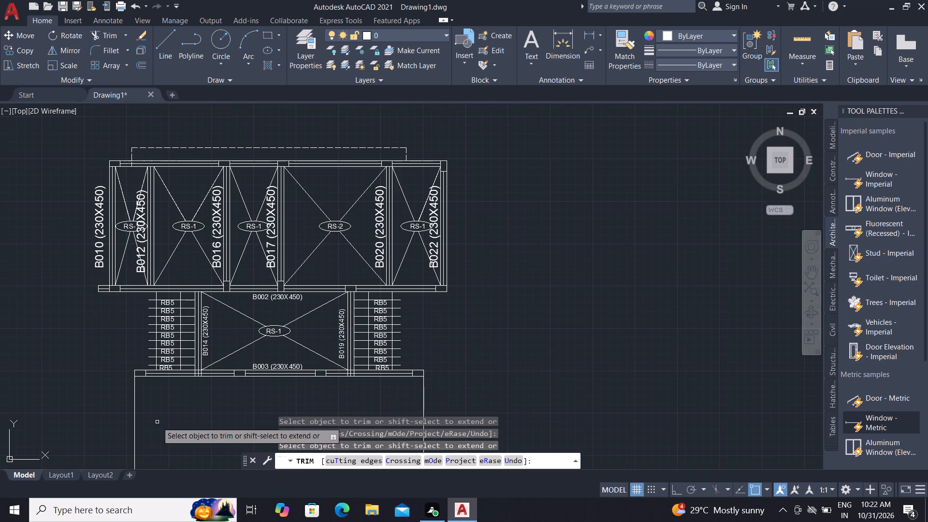
middle_click_drag(158, 422, 174, 315)
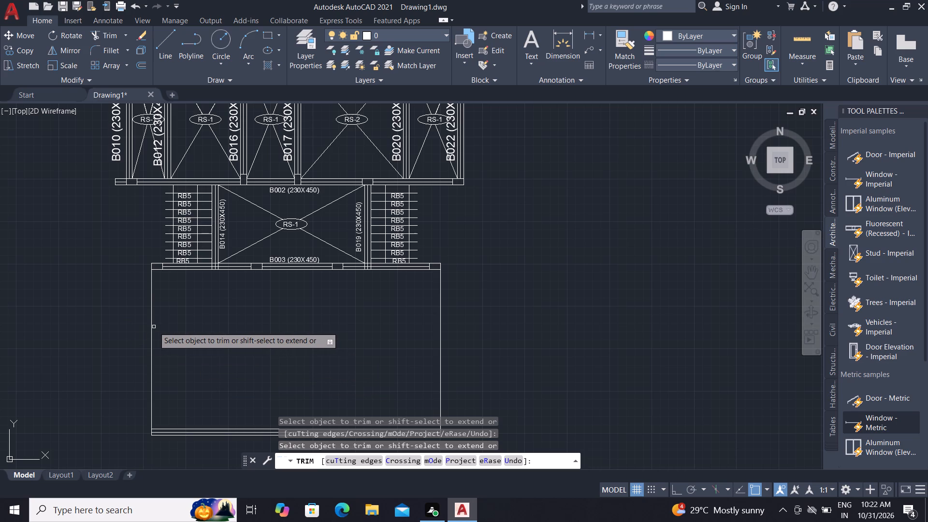
key("Escape")
key("Escape")
key("Escape")
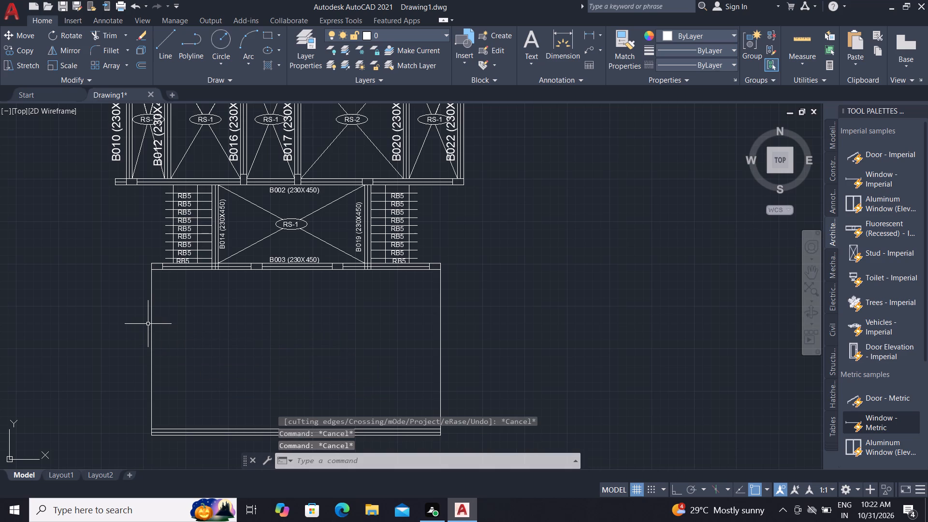
Offset the bottom line of the B003 beam 2000 downward into the bay below.
key("o")
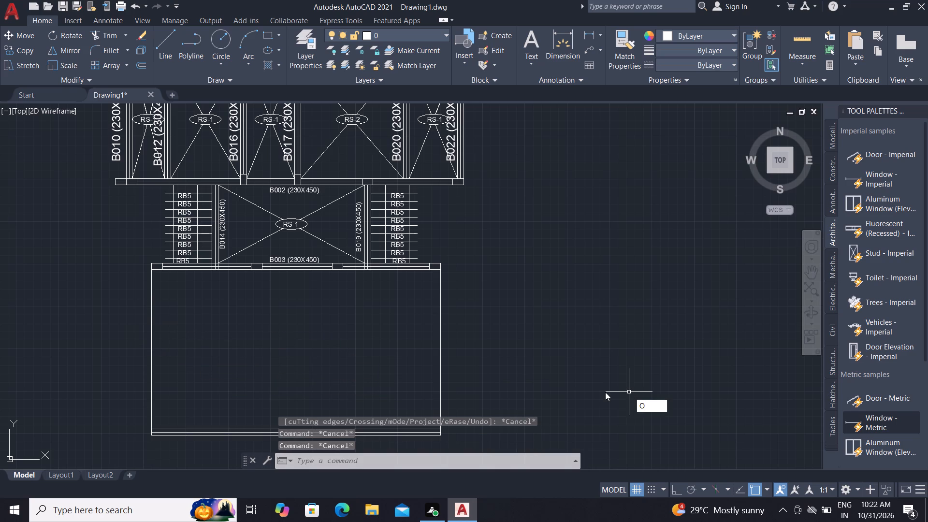
key("space")
key("2")
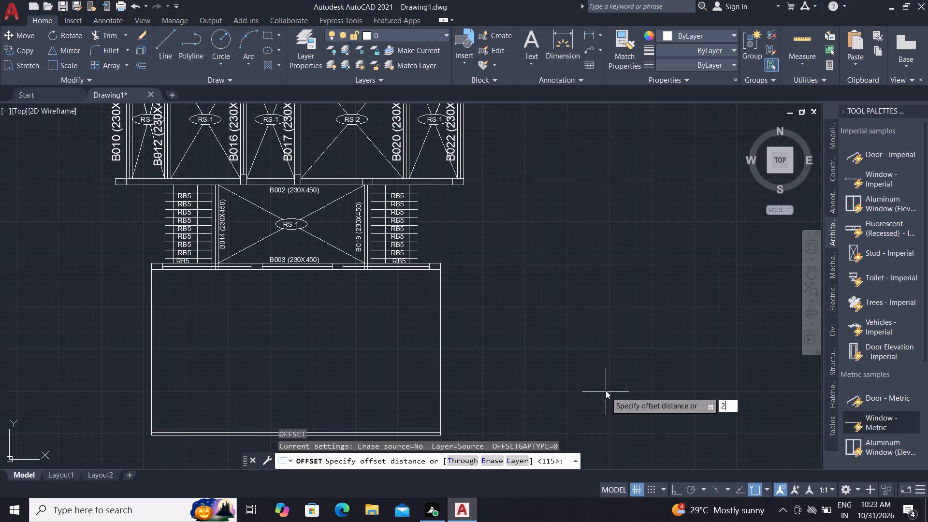
type("00")
key("0")
key("space")
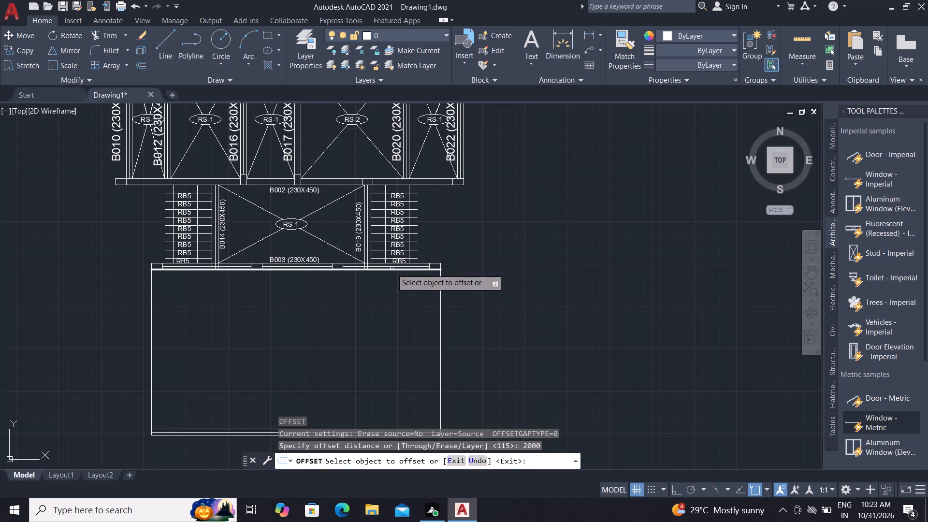
left_click(391, 269)
left_click(407, 381)
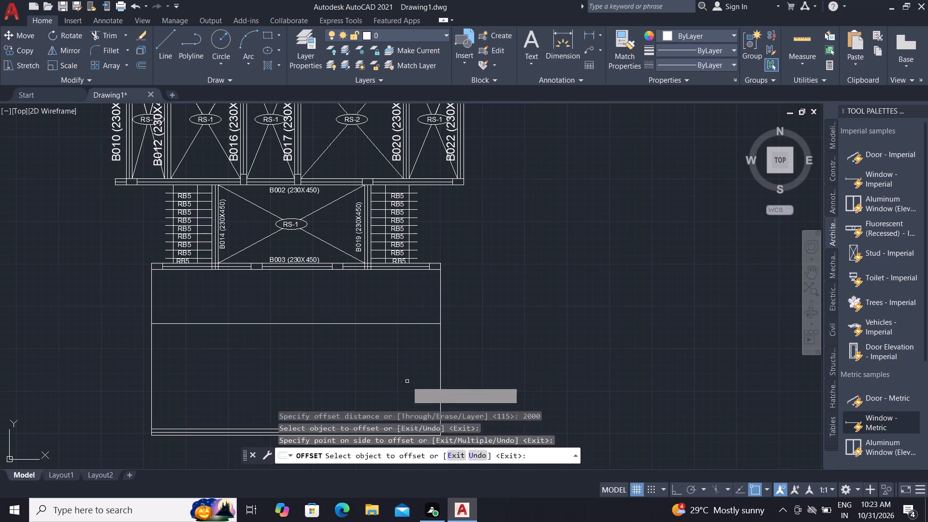
key("Escape")
key("Escape")
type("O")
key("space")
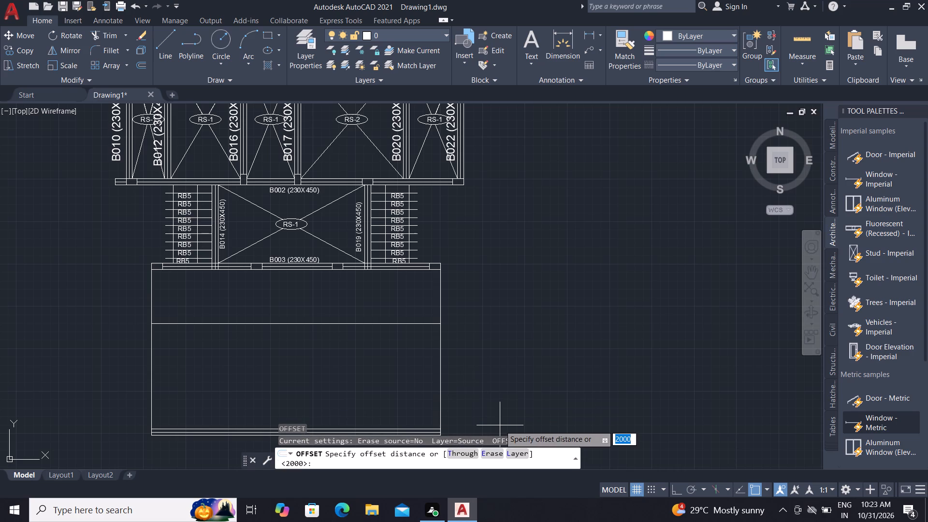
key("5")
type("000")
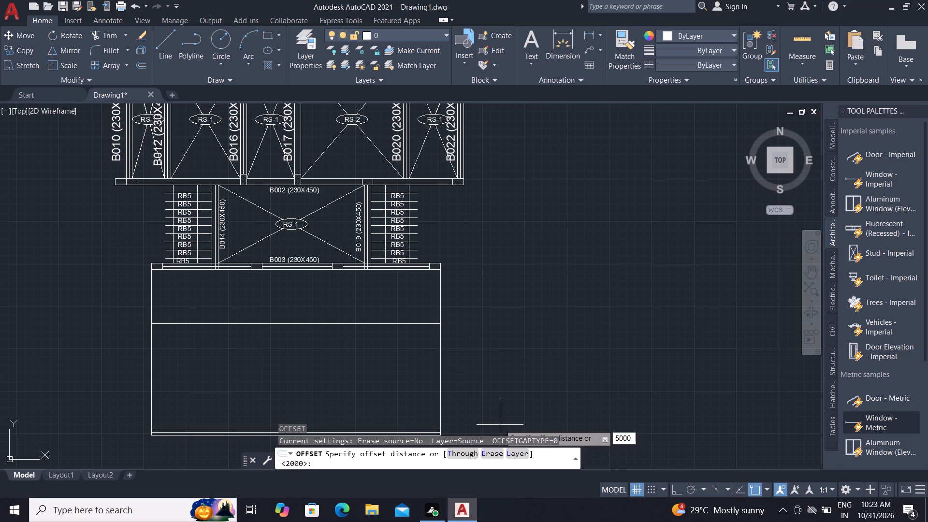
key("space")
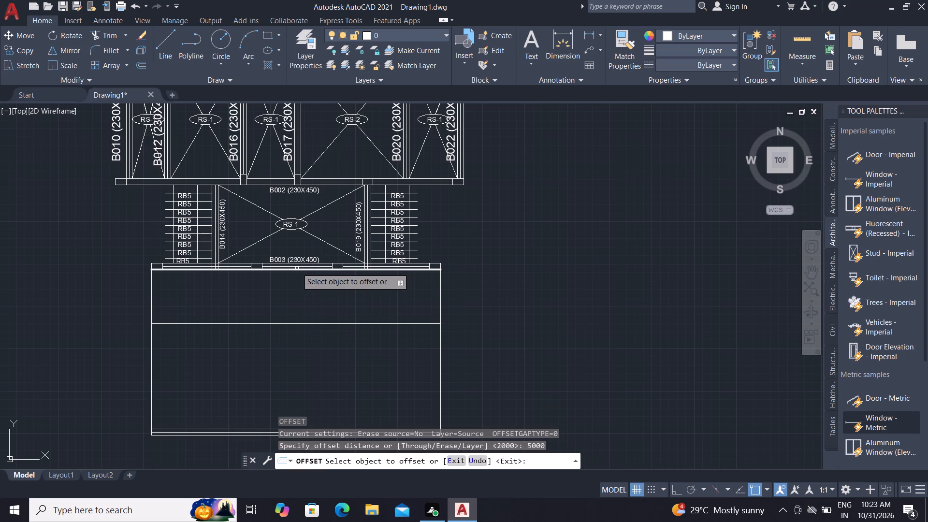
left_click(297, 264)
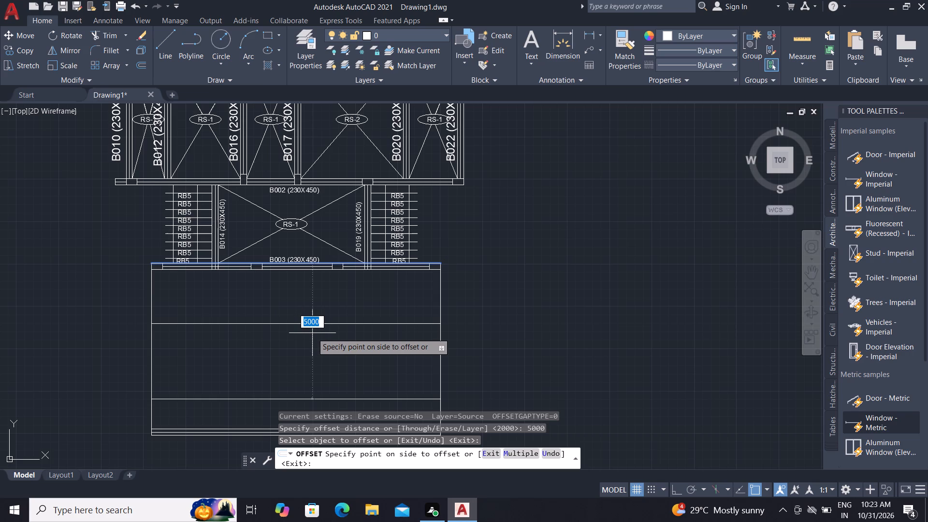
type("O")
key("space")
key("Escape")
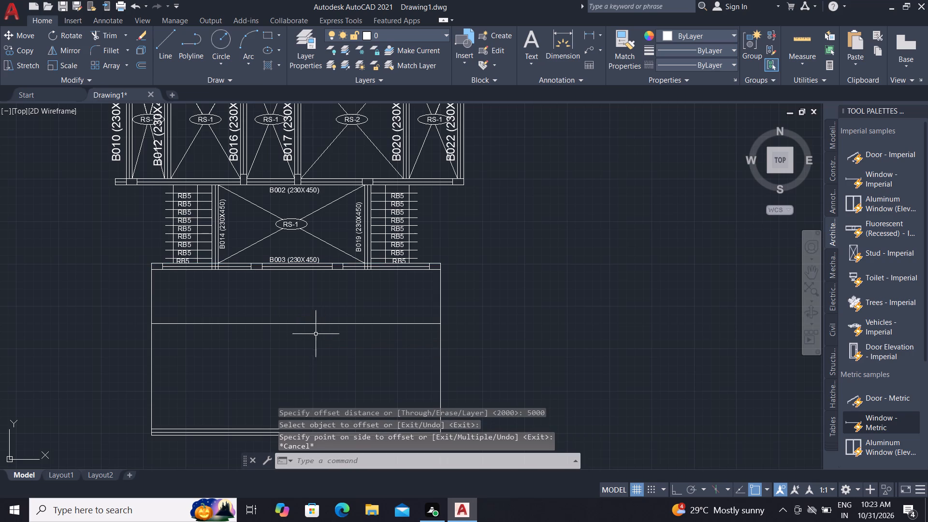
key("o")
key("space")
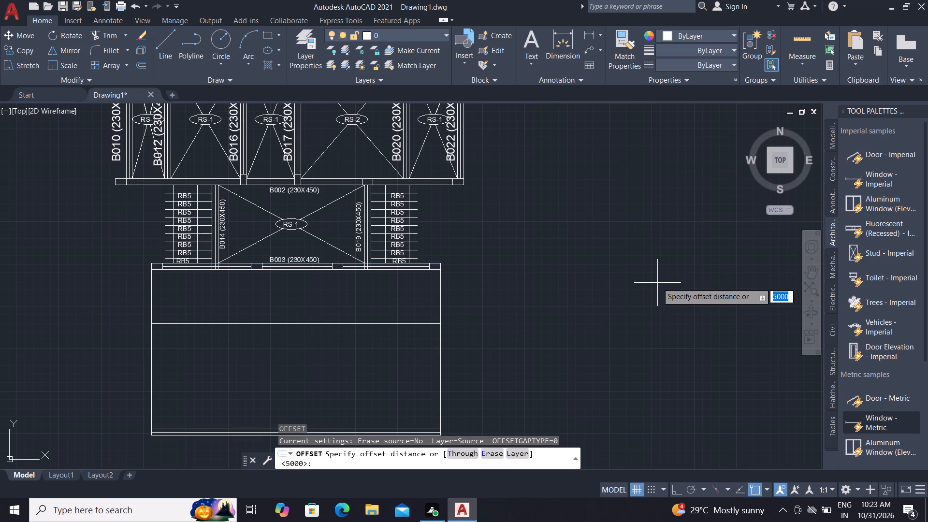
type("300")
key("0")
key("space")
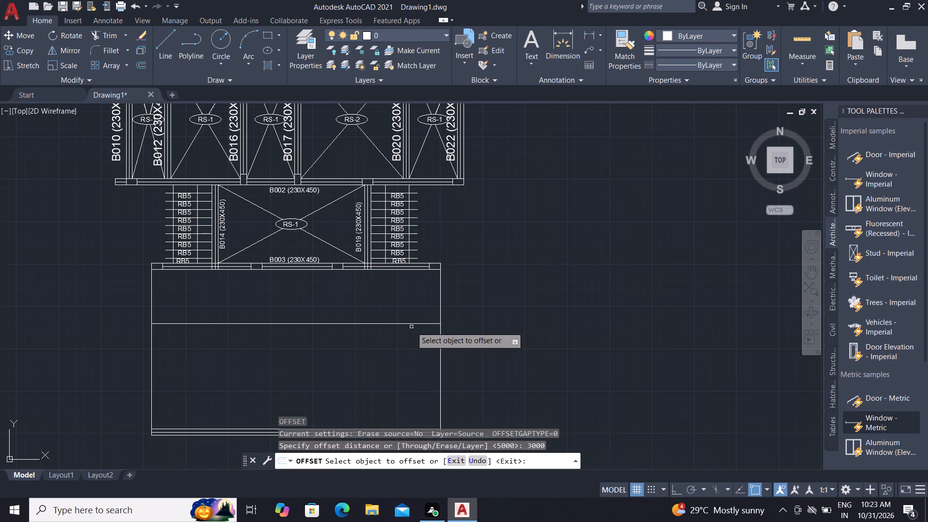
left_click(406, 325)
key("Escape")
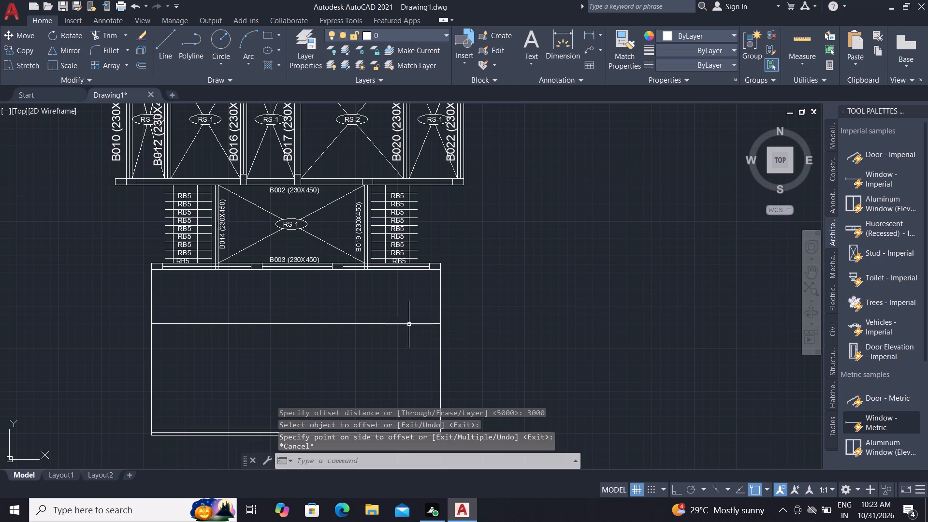
Offset the new horizontal line inside the lower bay 2400 downward.
type("O")
key("space")
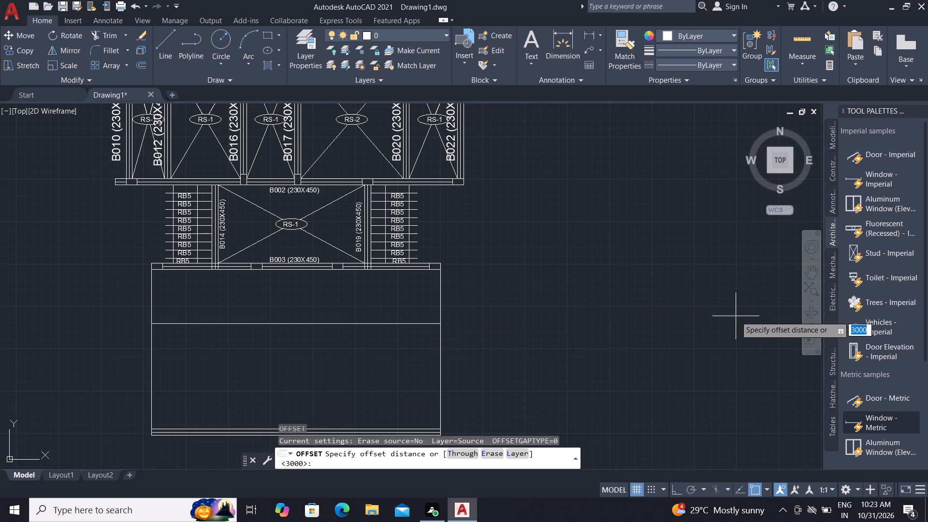
key("2")
key("4")
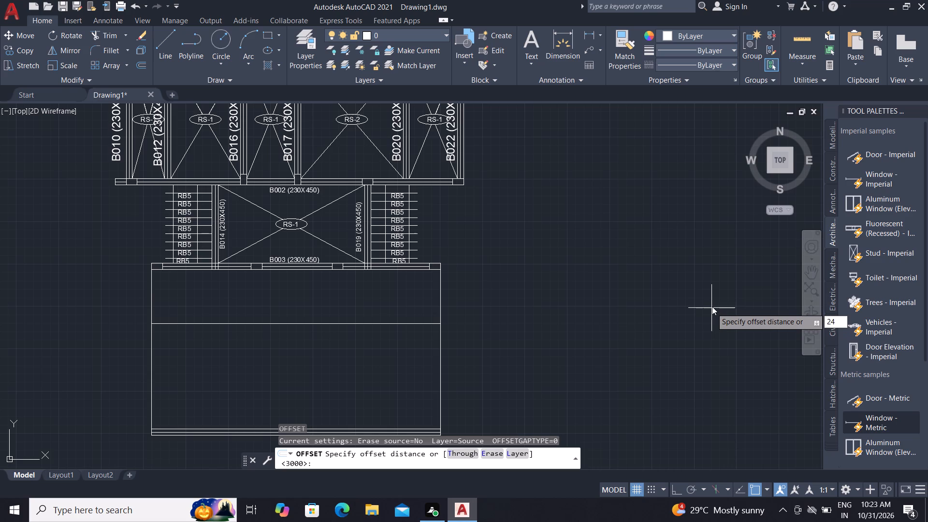
type("00")
key("space")
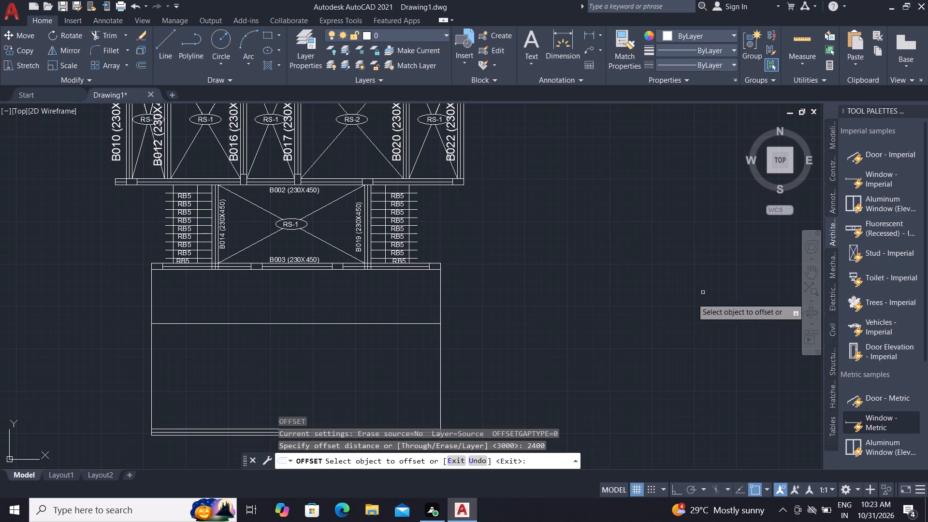
left_click(284, 324)
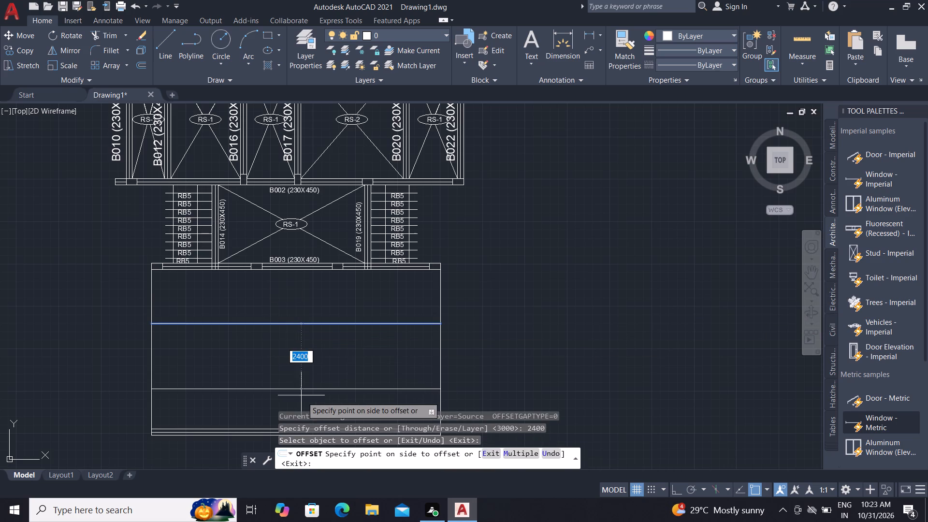
left_click(305, 402)
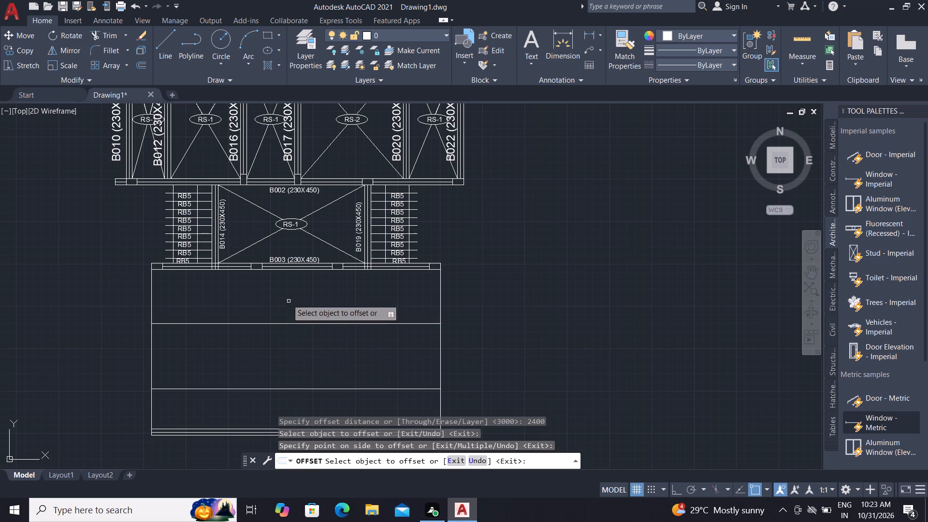
key("Escape")
With Ortho on, draw a vertical line from the bottom midpoint of B003's left intermediate column down to the lower interior horizontal line.
scroll(247, 273, "up", 1)
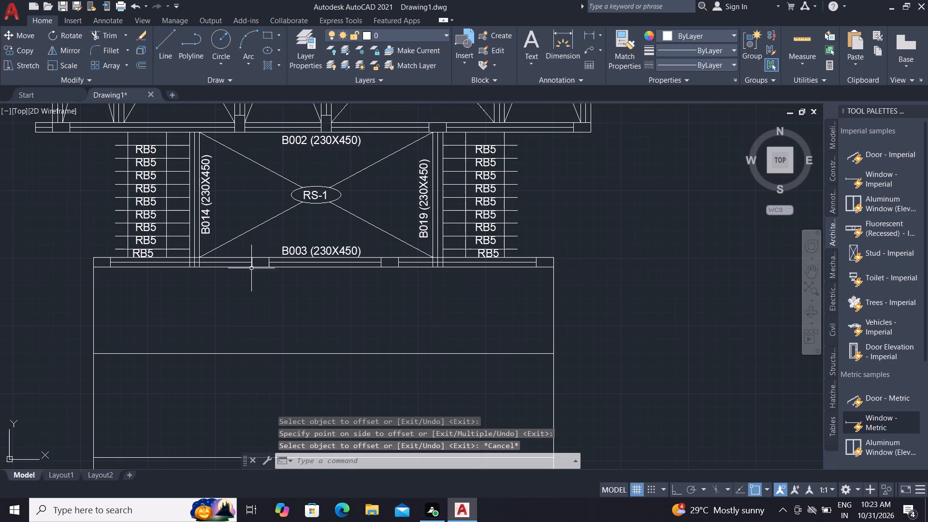
key("l")
key("space")
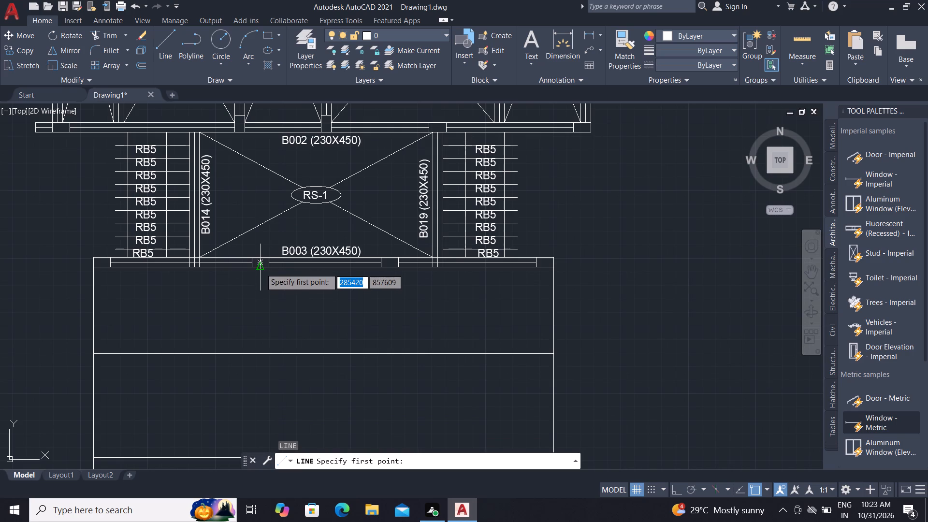
left_click(261, 268)
scroll(270, 261, "down", 1)
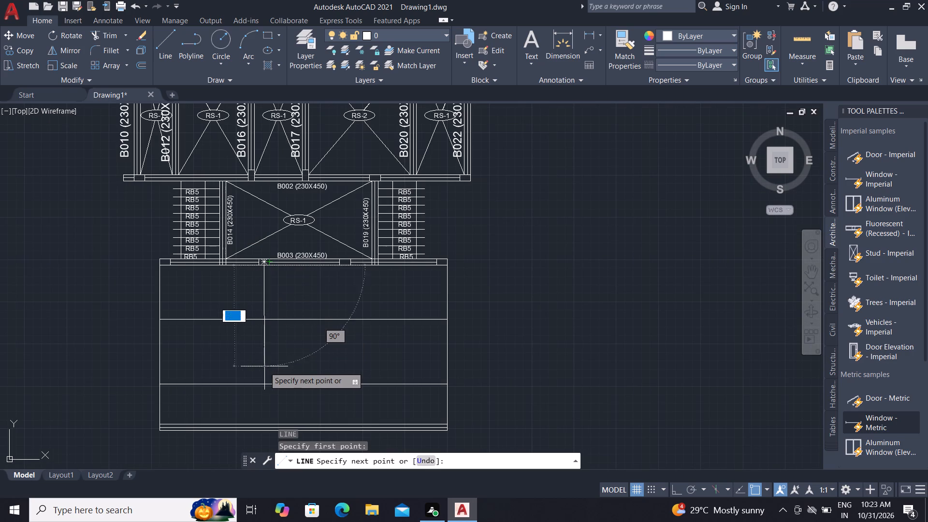
key("F8")
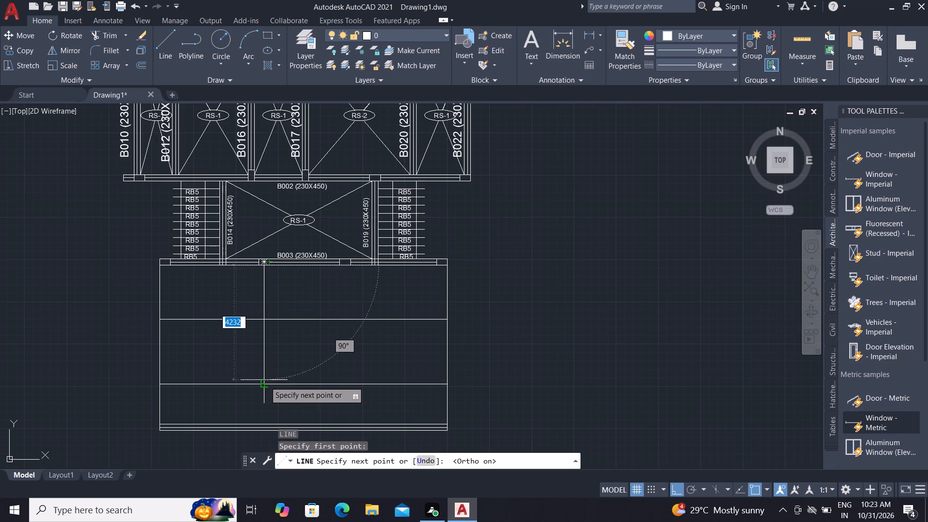
left_click(265, 383)
key("Escape")
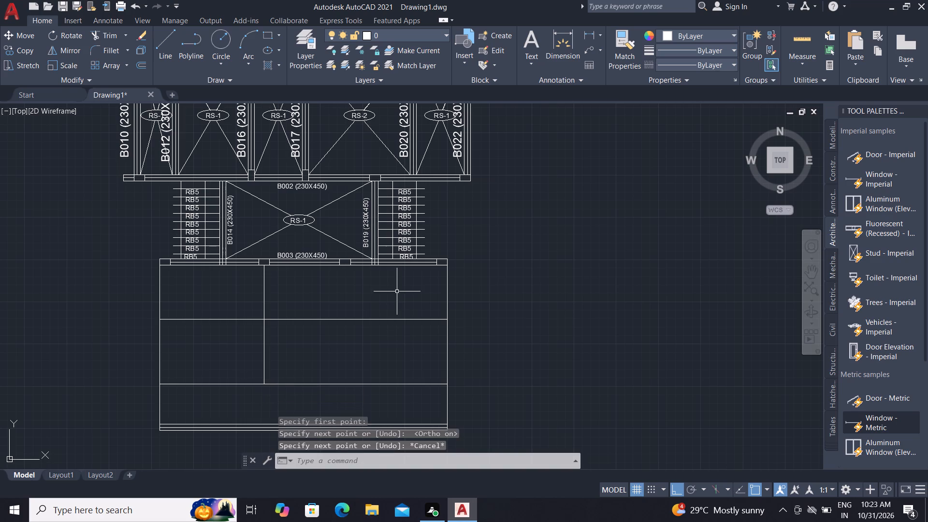
key("space")
key("Escape")
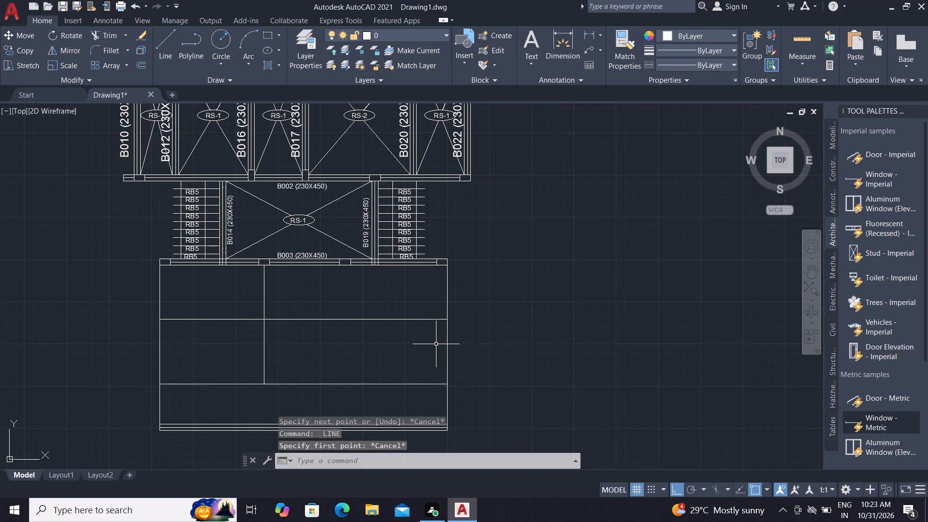
Draw a 4400 vertical line from the bottom midpoint of B003's right intermediate column down to the lower interior horizontal line.
key("l")
key("space")
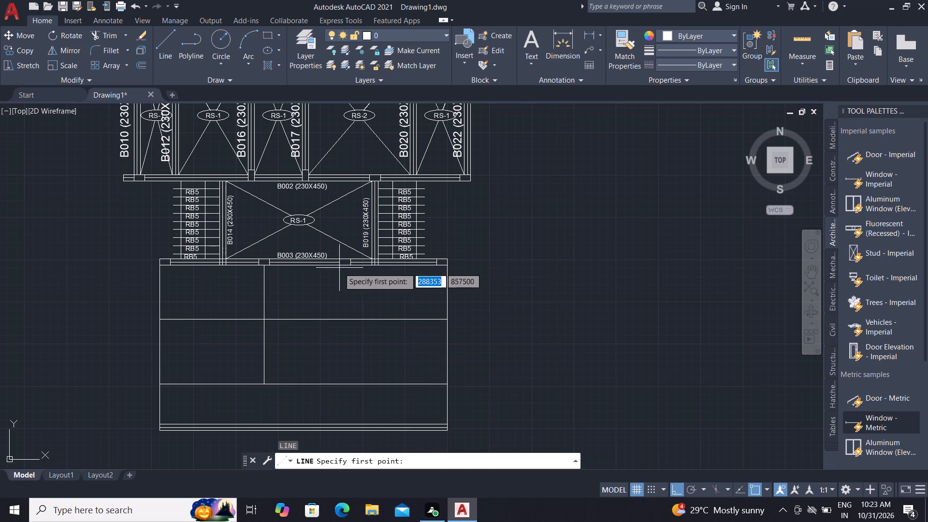
scroll(339, 267, "up", 1)
left_click(345, 263)
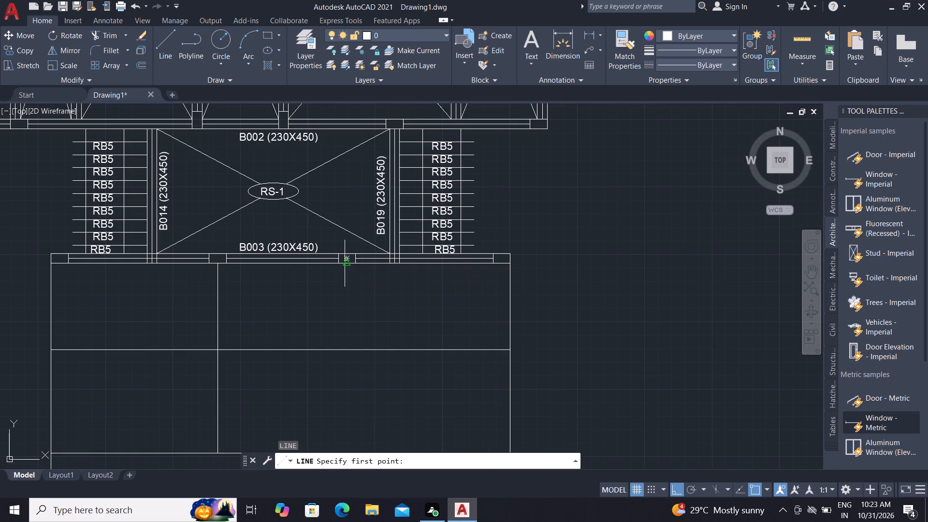
scroll(352, 380, "down", 2)
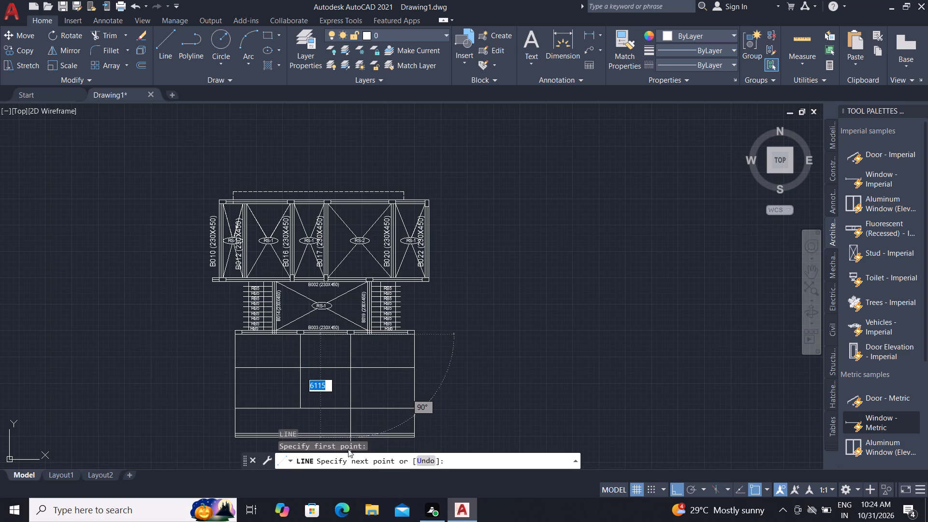
left_click(352, 411)
key("Escape")
Offset the two vertical interior beam centerlines below B003 by 115 to both sides.
key("o")
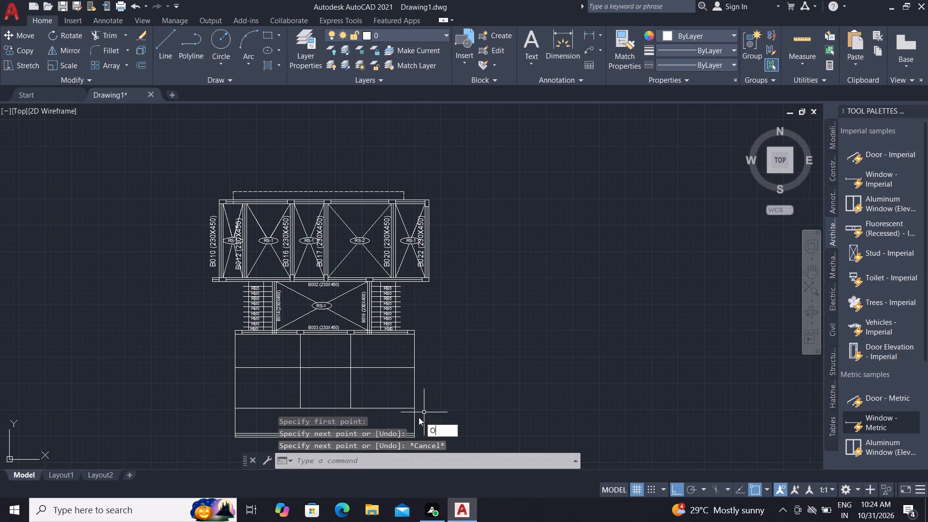
key("space")
type("11")
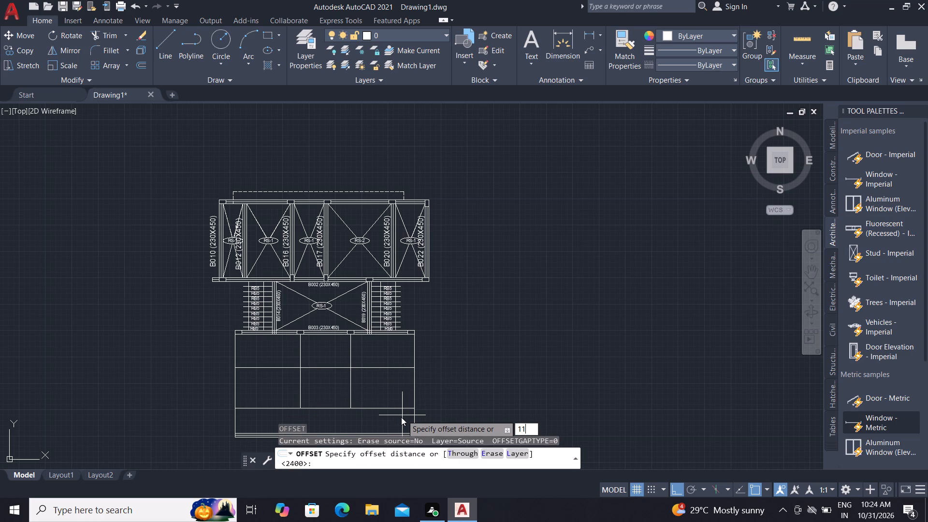
key("5")
key("space")
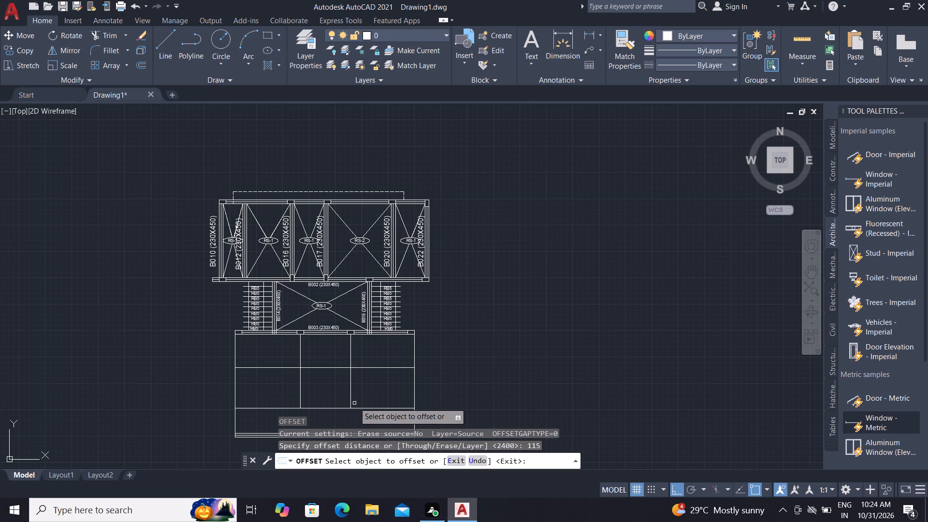
left_click(349, 401)
left_click(339, 394)
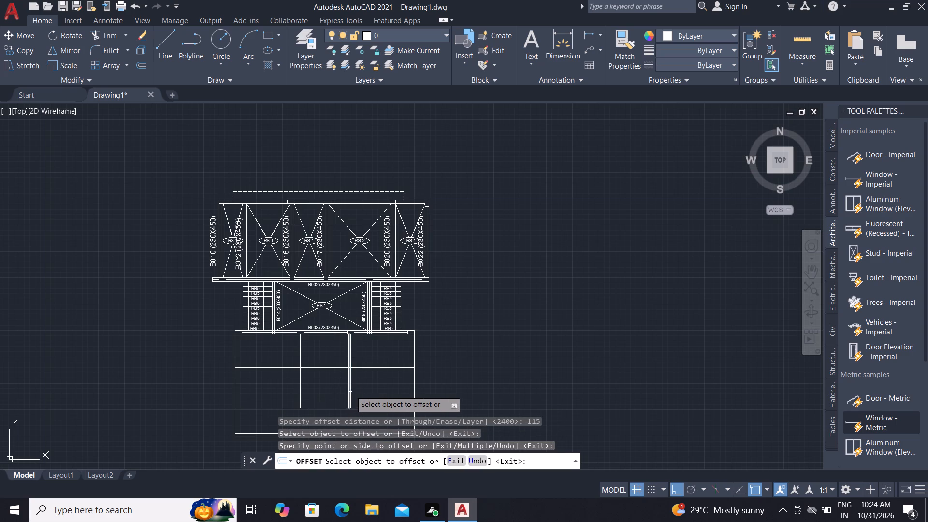
left_click(350, 391)
left_click(401, 410)
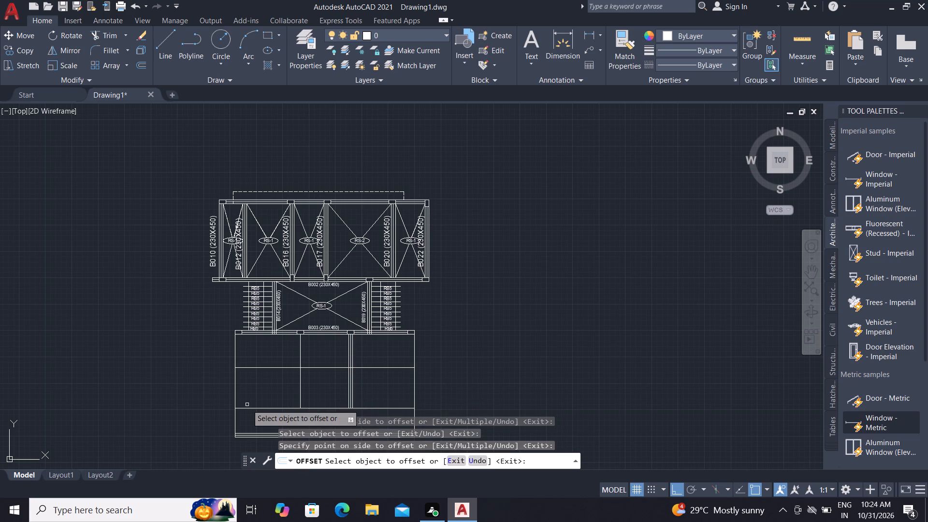
left_click(301, 386)
left_click(285, 384)
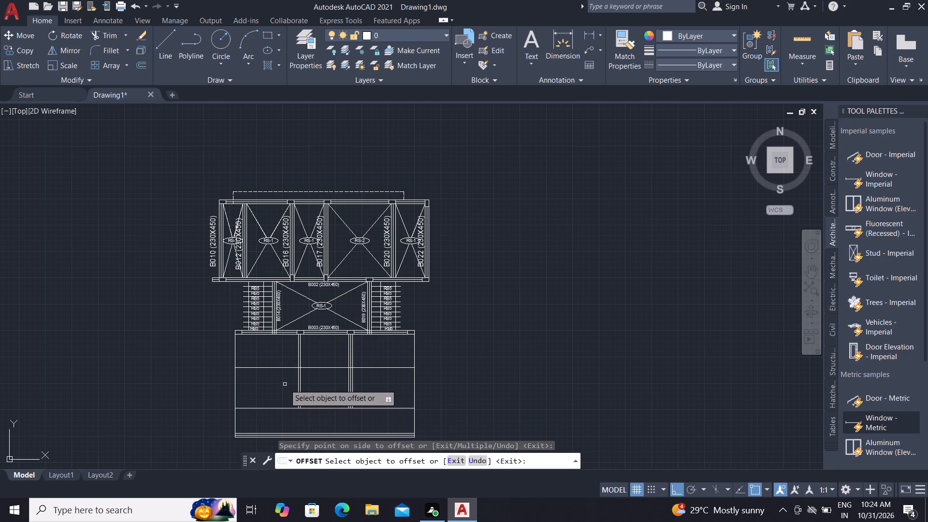
left_click(301, 391)
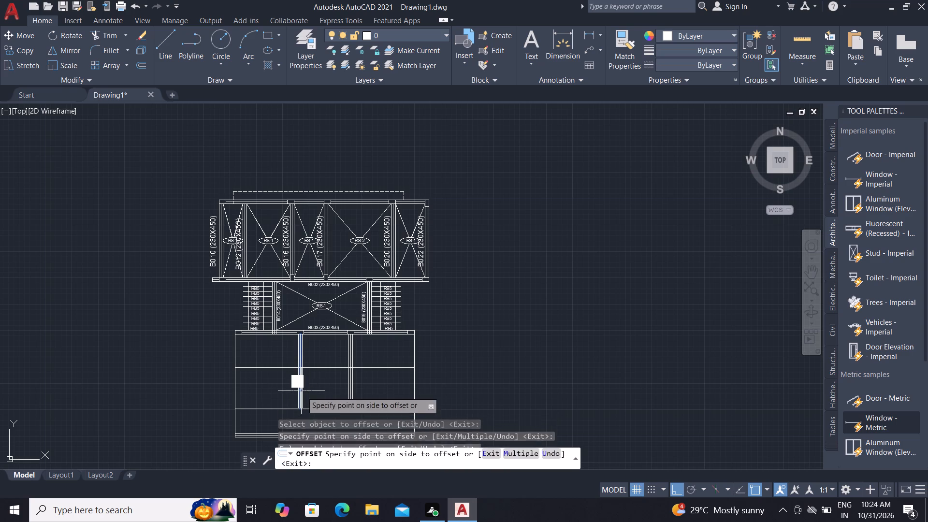
left_click(316, 394)
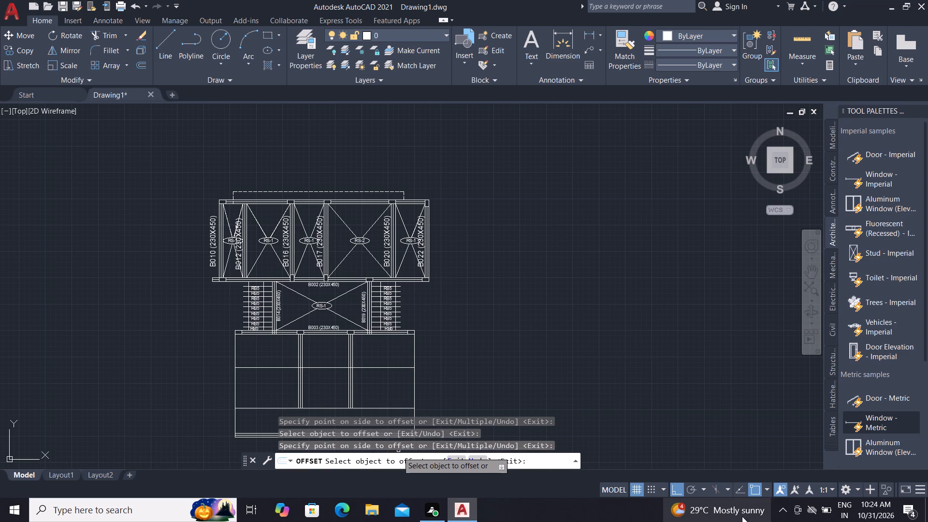
key("Escape")
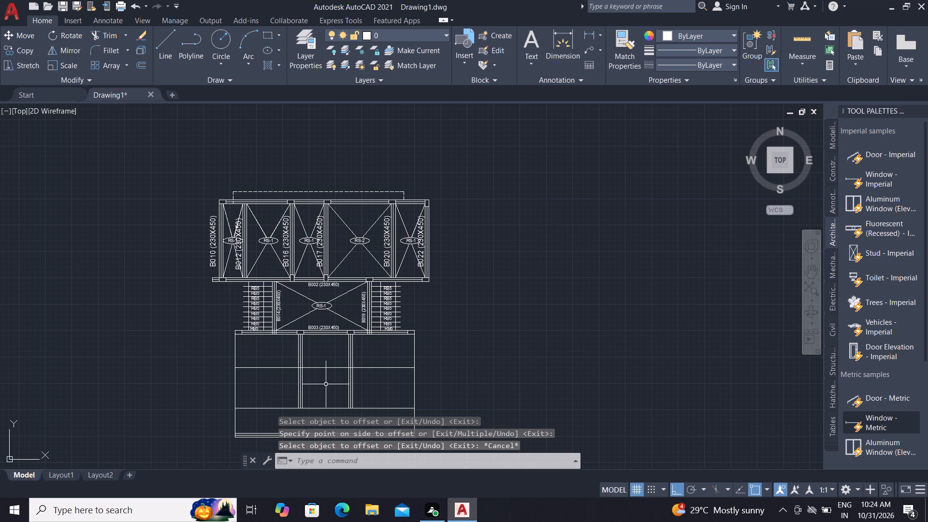
Trim the lower interior horizontal line left of the left vertical beam, and the upper horizontal line across that beam's width.
type("TR")
key("space")
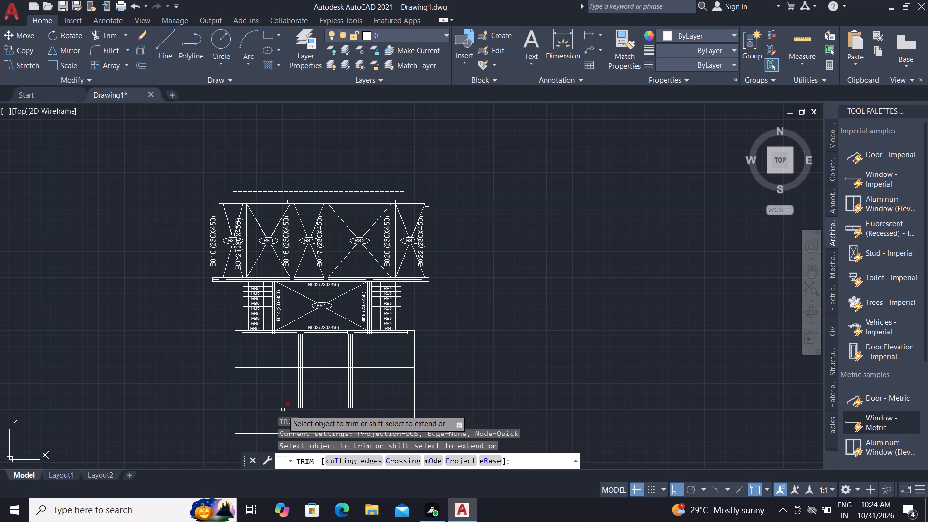
left_click(283, 410)
scroll(502, 323, "down", 1)
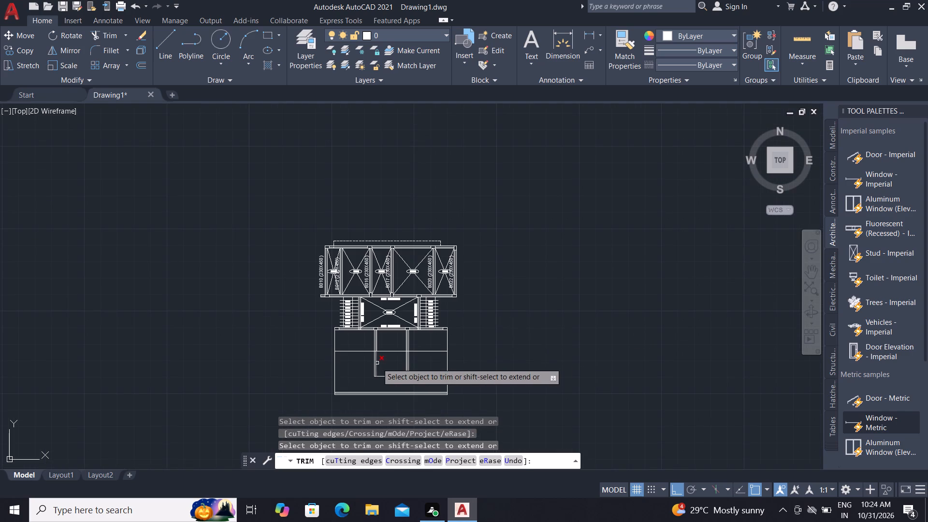
scroll(362, 352, "up", 3)
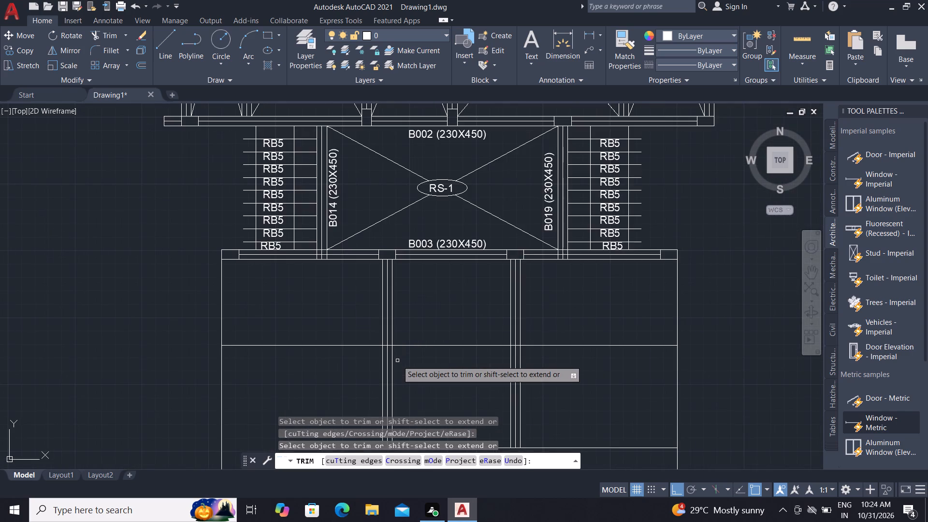
scroll(397, 361, "up", 2)
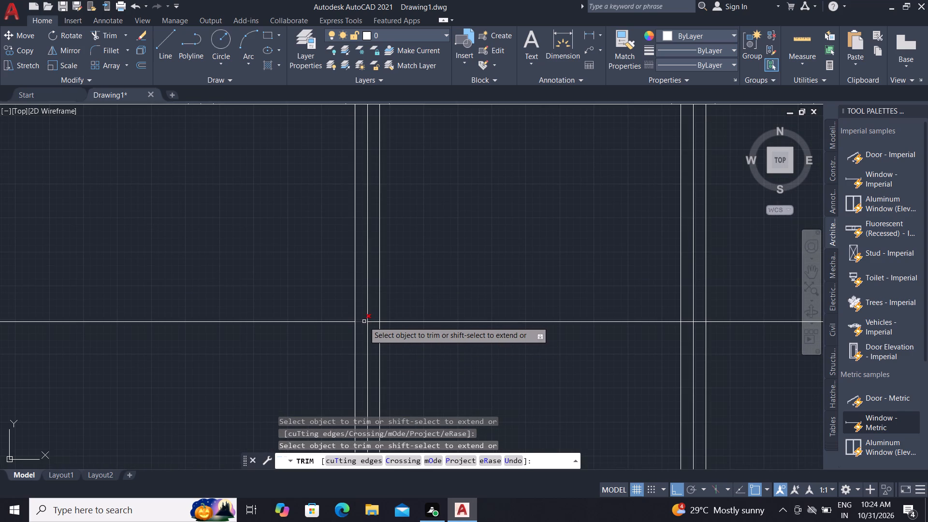
left_click(365, 322)
left_click(376, 322)
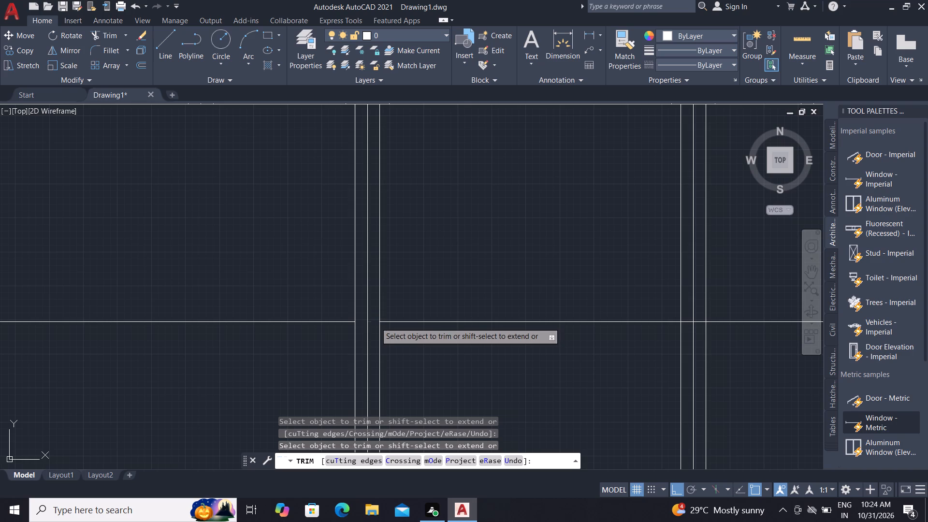
scroll(499, 391, "down", 1)
key("Escape")
key("Escape")
key("Escape")
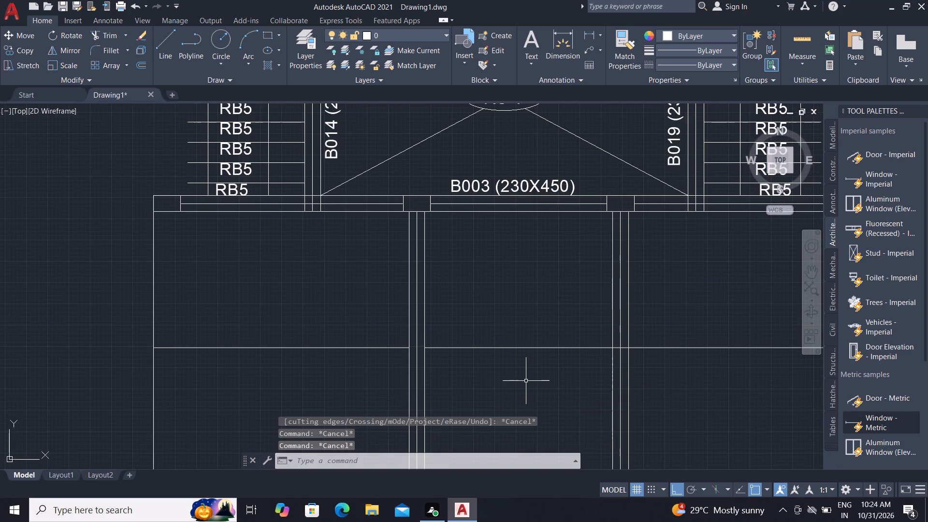
Offset the left bay's upper interior horizontal line 115 above and 115 below.
type("O")
key("space")
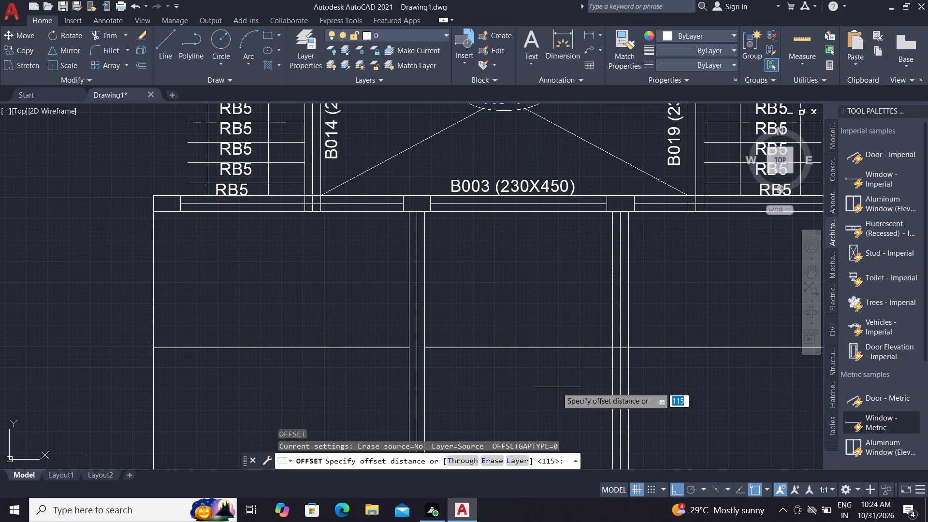
key("space")
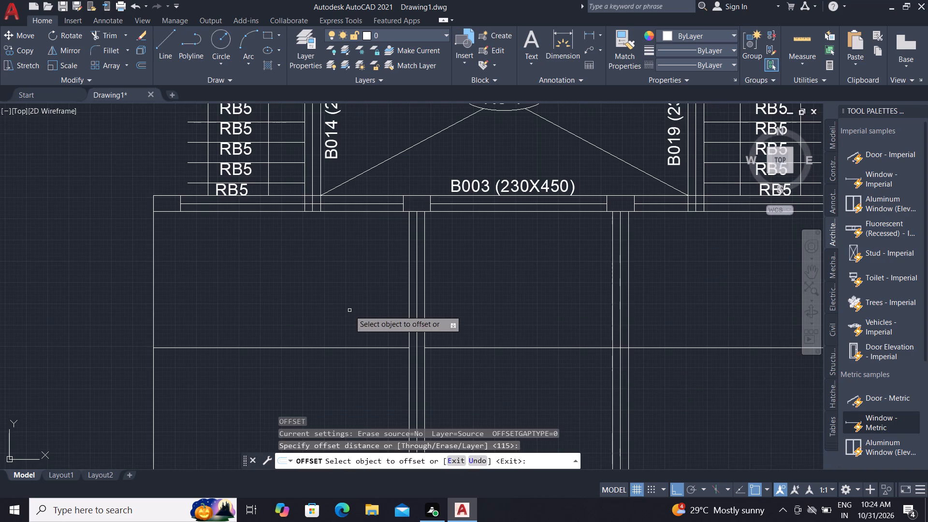
left_click(370, 346)
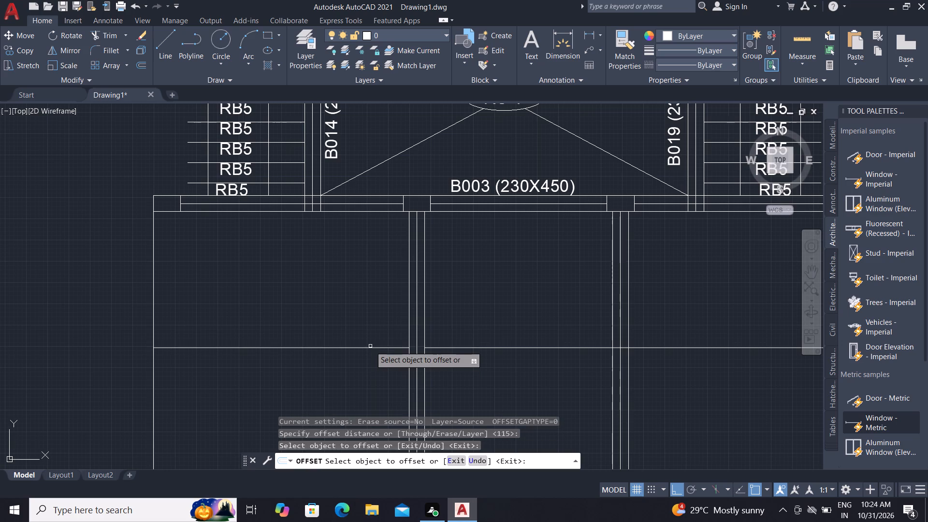
left_click(367, 348)
left_click(388, 294)
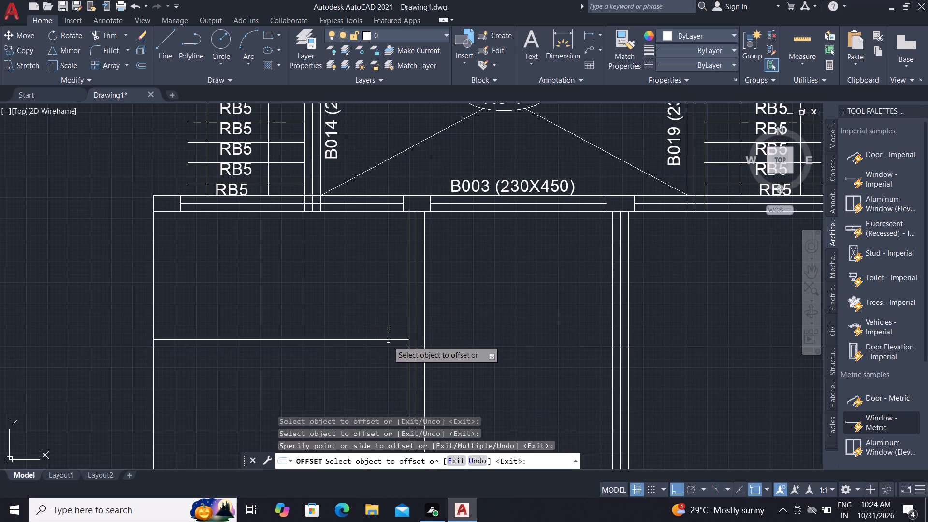
left_click(388, 348)
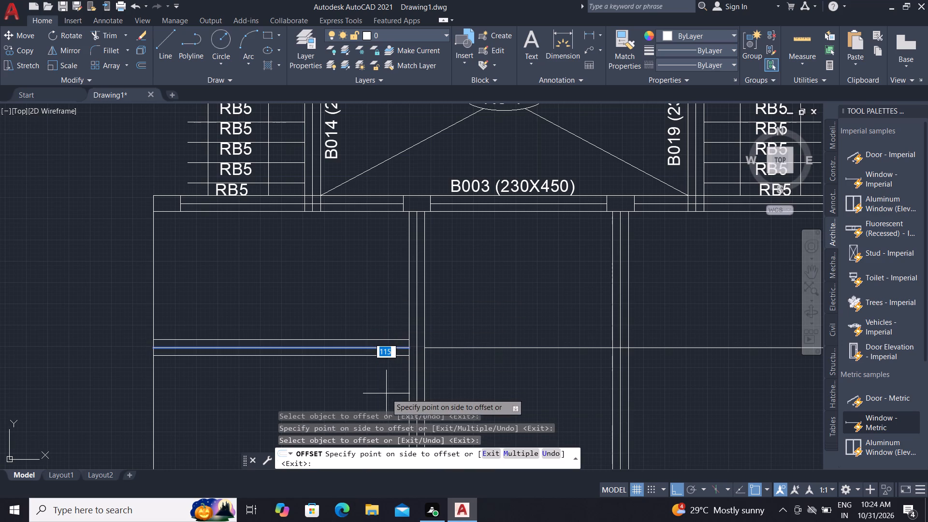
left_click(386, 393)
scroll(312, 357, "down", 2)
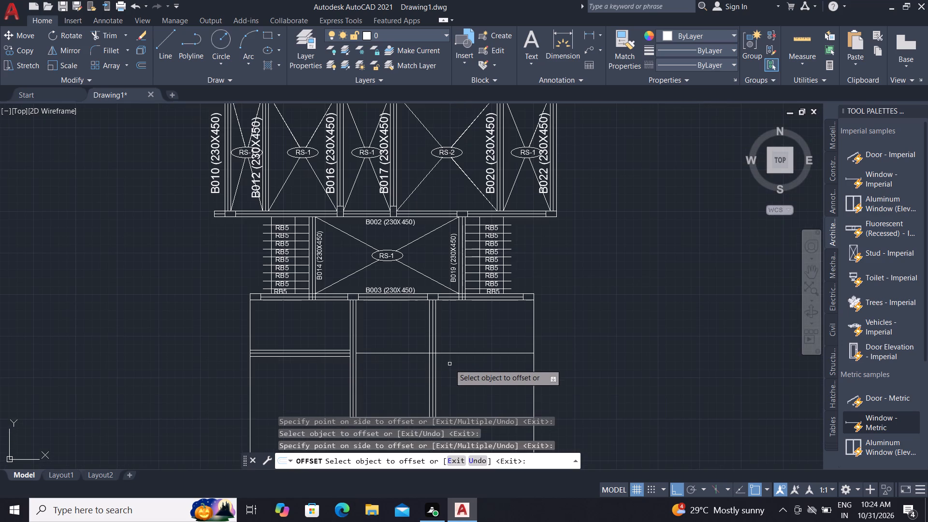
key("Escape")
Trim the upper interior horizontal line out of the middle bay and across the right vertical beam's width.
key("t")
key("r")
key("space")
scroll(405, 348, "up", 2)
left_click(404, 348)
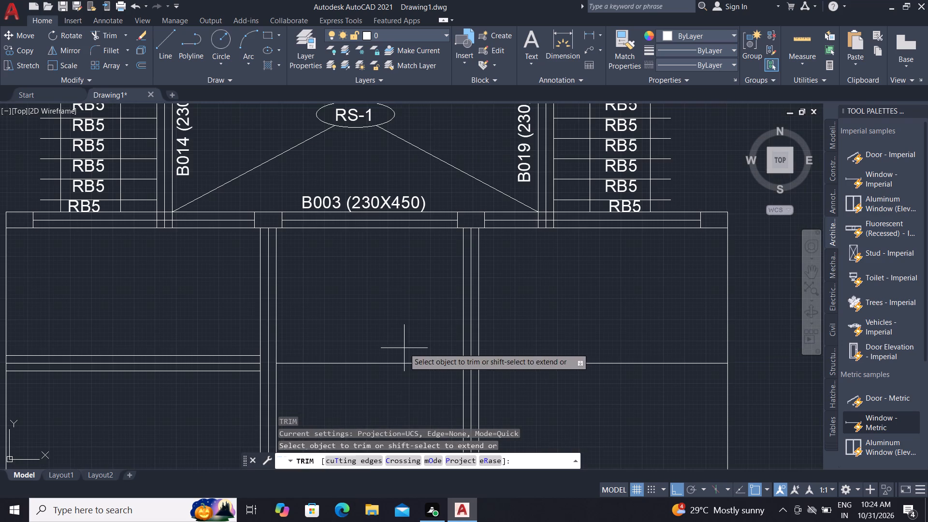
left_click(396, 414)
scroll(482, 361, "up", 2)
left_click(457, 357)
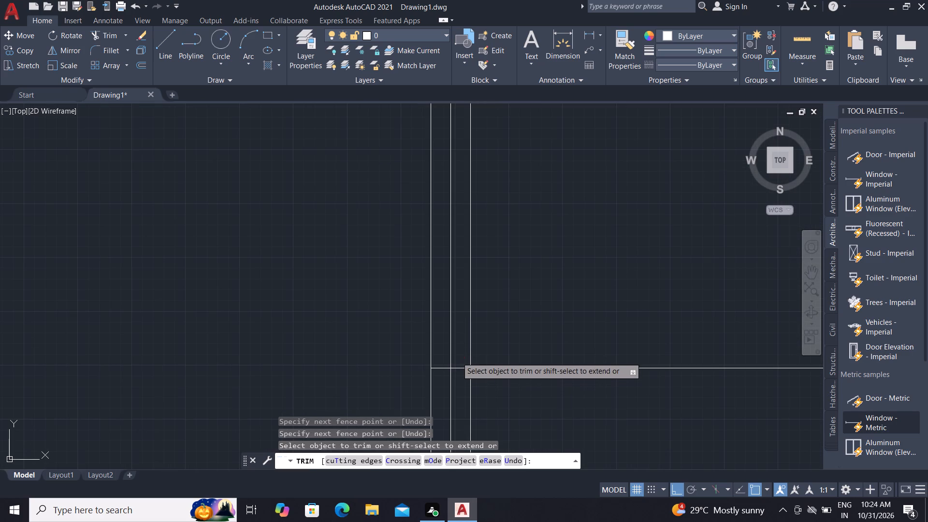
left_click(462, 374)
left_click(445, 364)
left_click(442, 377)
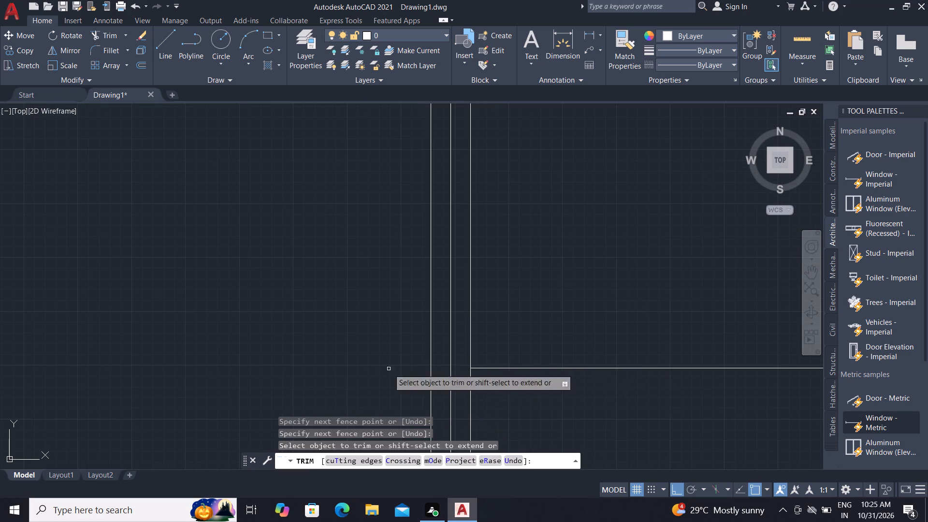
scroll(317, 353, "down", 3)
key("Escape")
key("Escape")
key("Escape")
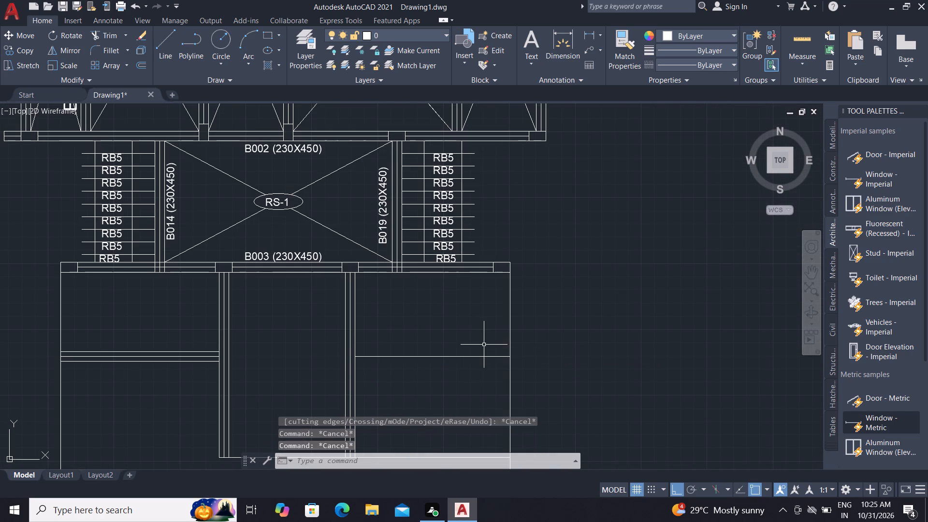
Offset the right bay's upper interior horizontal line 115 above and 115 below.
key("o")
key("space")
key("space")
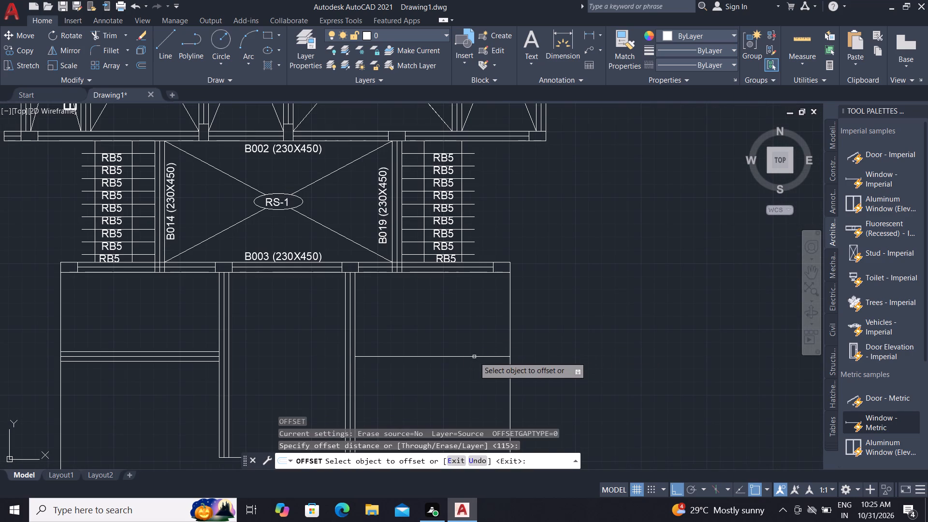
left_click(474, 357)
left_click(485, 328)
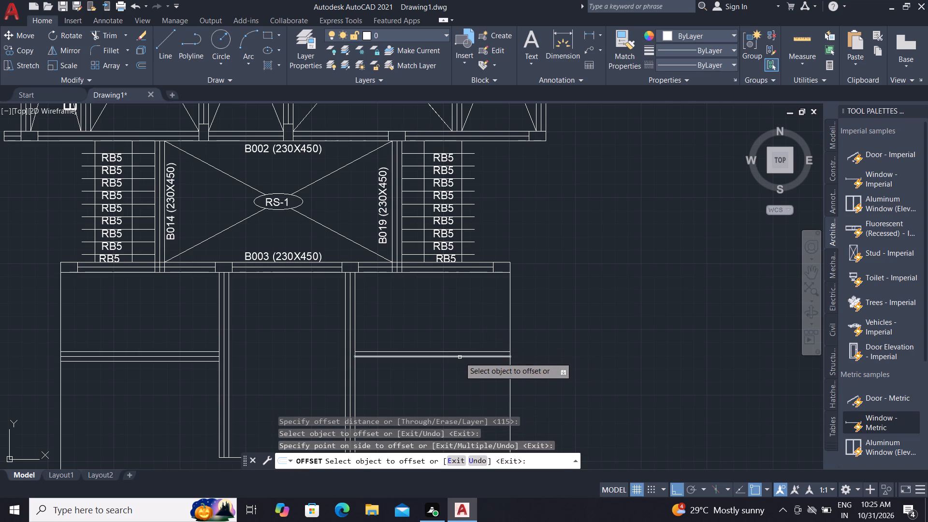
left_click(460, 357)
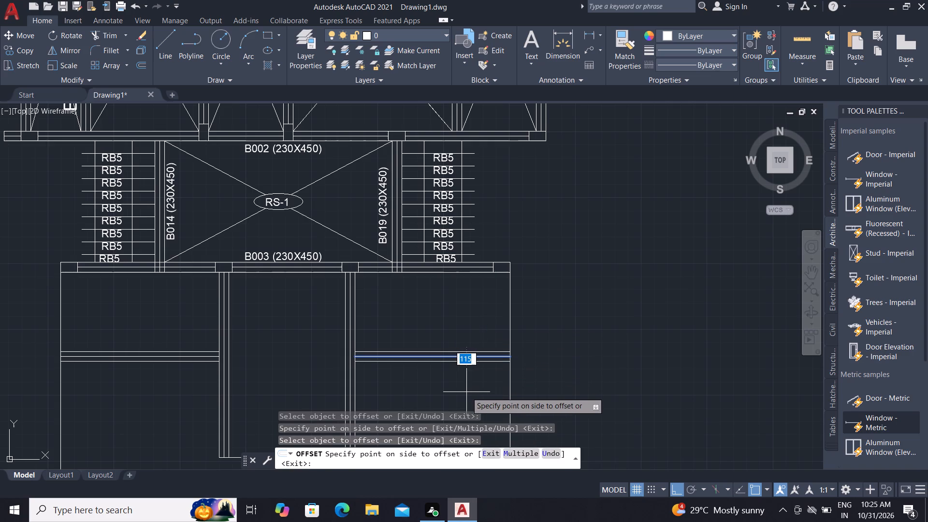
left_click(466, 392)
Offset the lower bay's right outer edge 115 inward, and offset the resulting line another 115 inward.
left_click(507, 379)
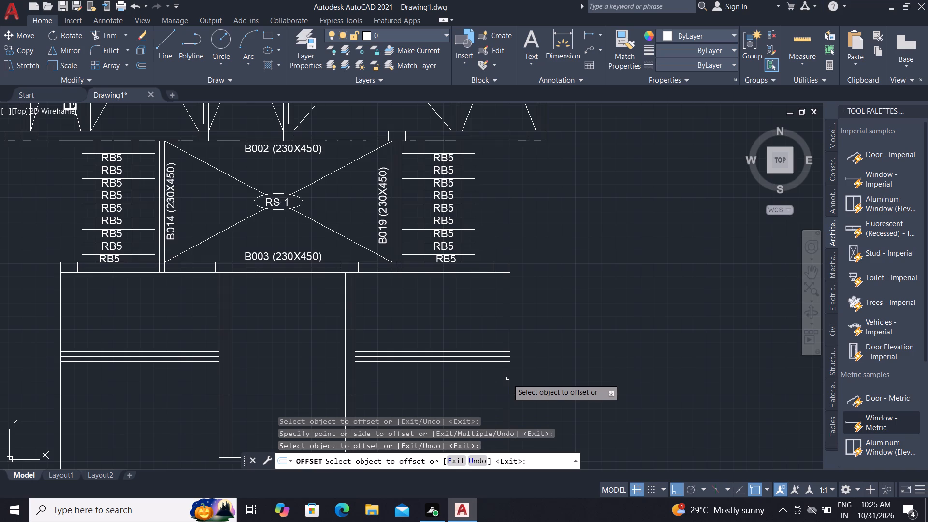
left_click(509, 382)
left_click(487, 384)
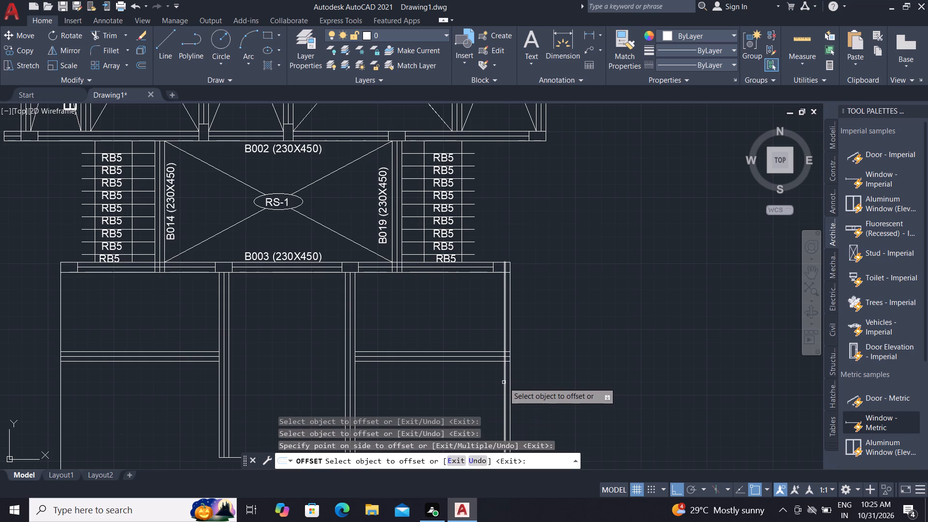
left_click(504, 382)
left_click(461, 377)
Offset the lower bay's left outer edge 115 inward, and offset the resulting line another 115 inward.
scroll(543, 307, "down", 2)
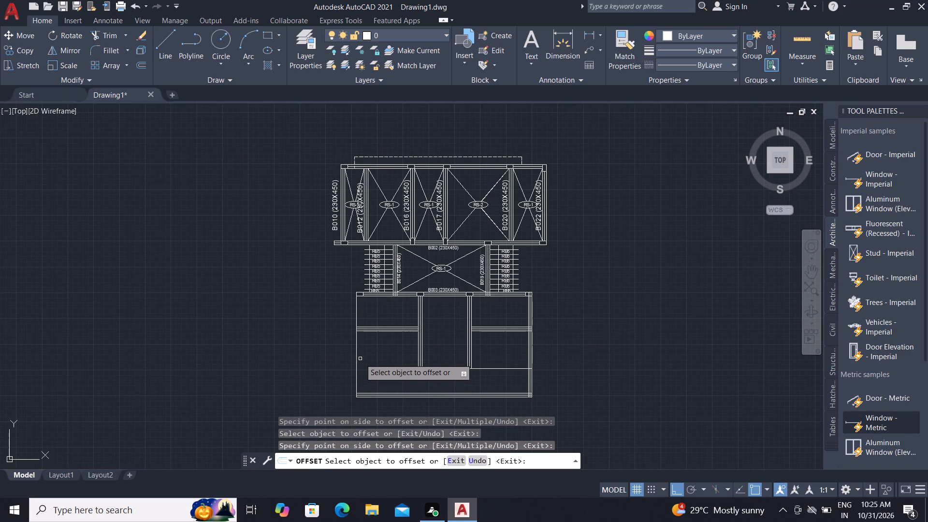
left_click(358, 360)
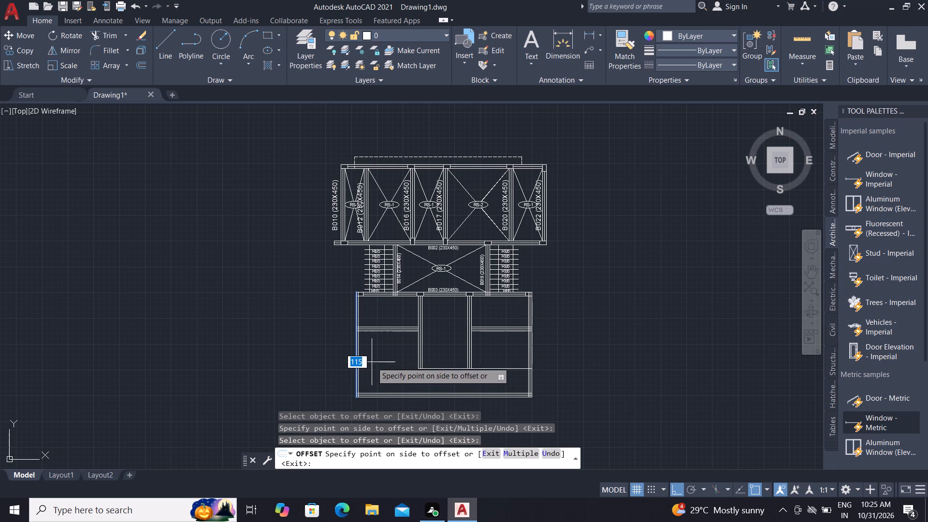
scroll(377, 359, "up", 3)
scroll(373, 361, "down", 1)
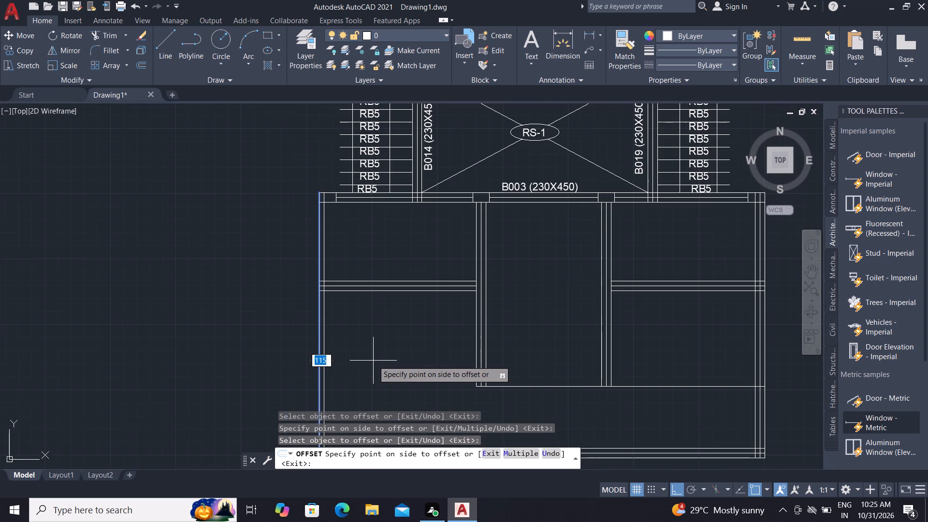
left_click(373, 361)
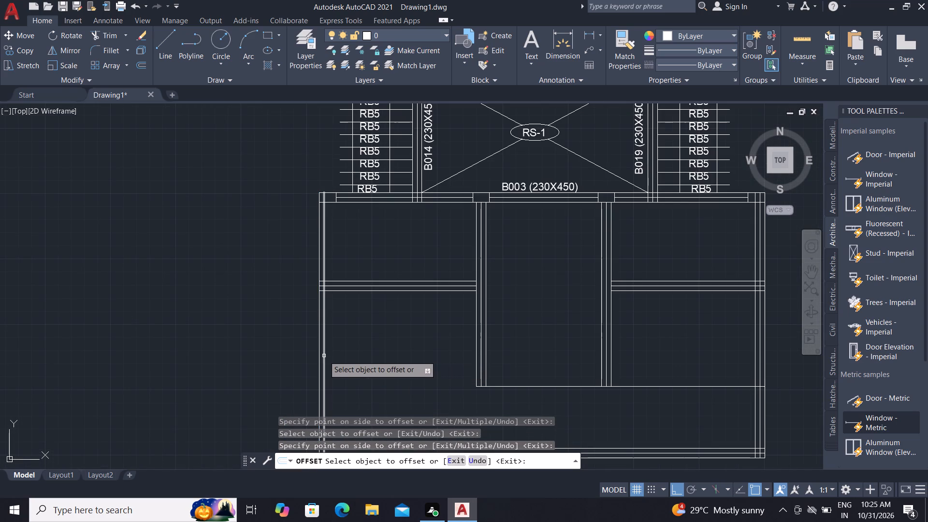
left_click(324, 356)
left_click(379, 366)
key("Escape")
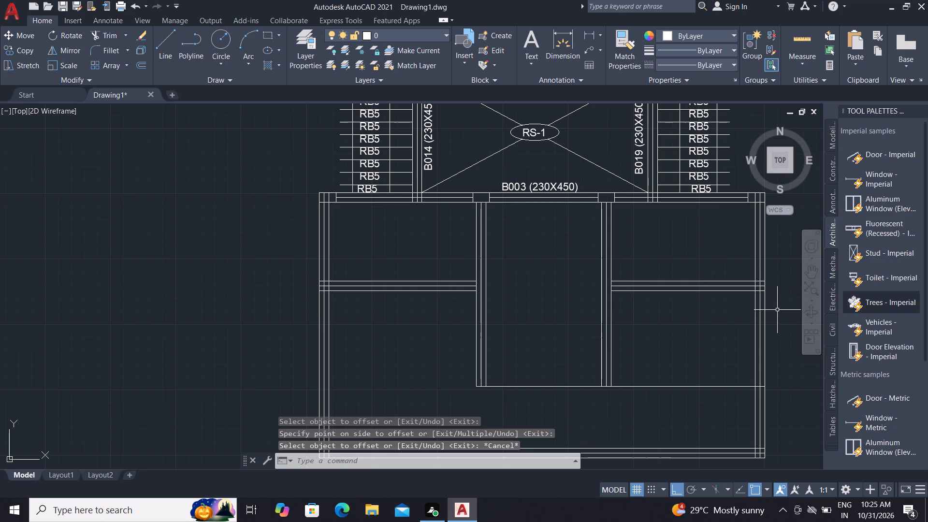
Trim the right bay's three upper interior horizontal beam lines out of the right edge beam's width.
type("TR")
key("space")
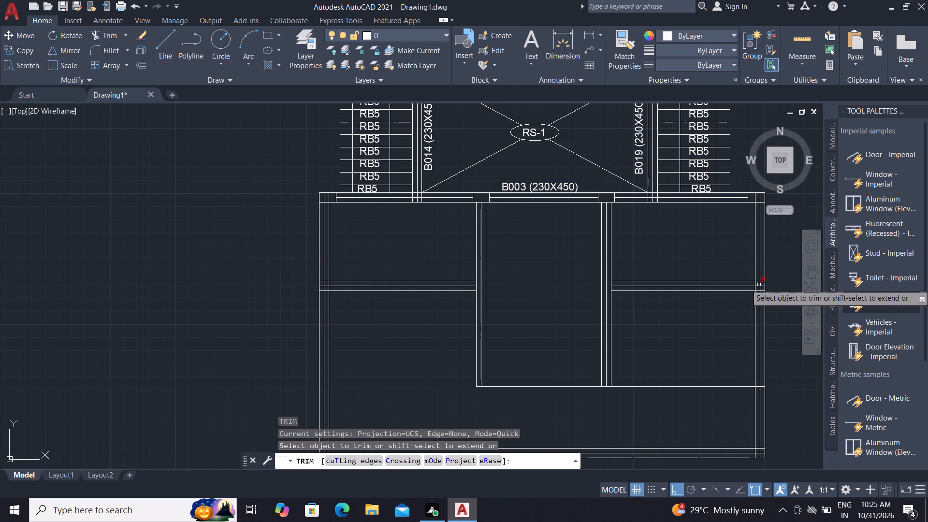
scroll(754, 278, "up", 3)
left_click(761, 275)
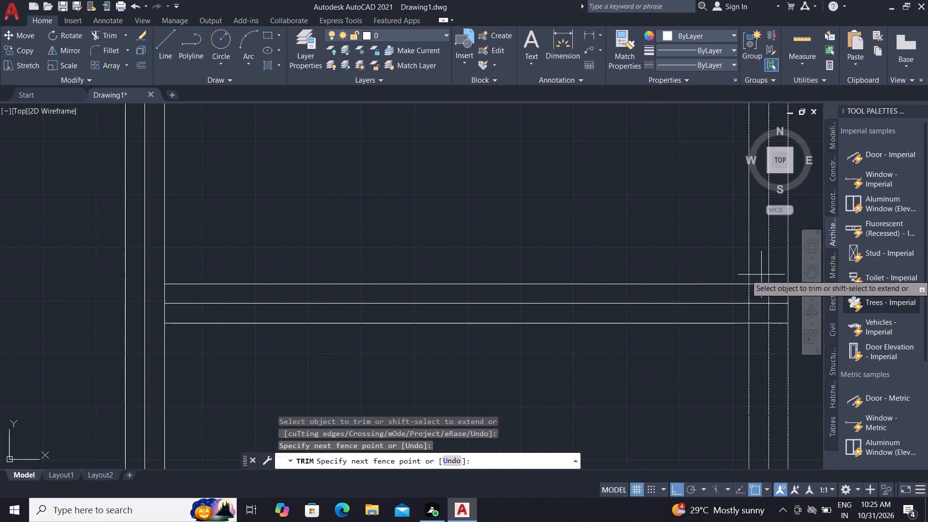
left_click(762, 330)
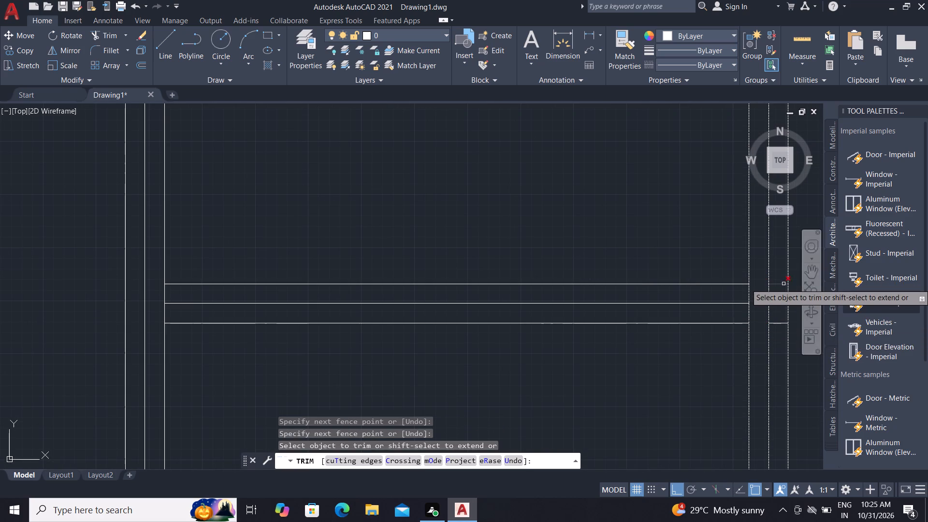
left_click(780, 282)
left_click(781, 331)
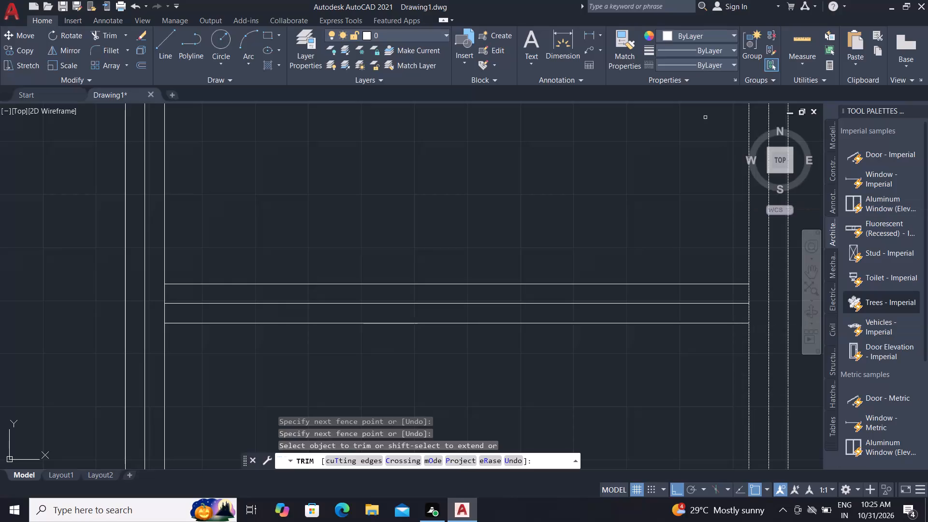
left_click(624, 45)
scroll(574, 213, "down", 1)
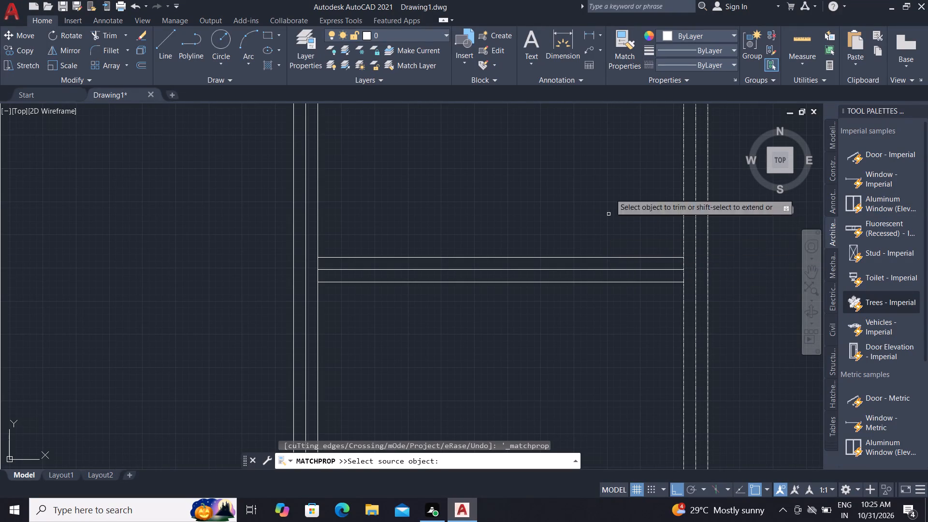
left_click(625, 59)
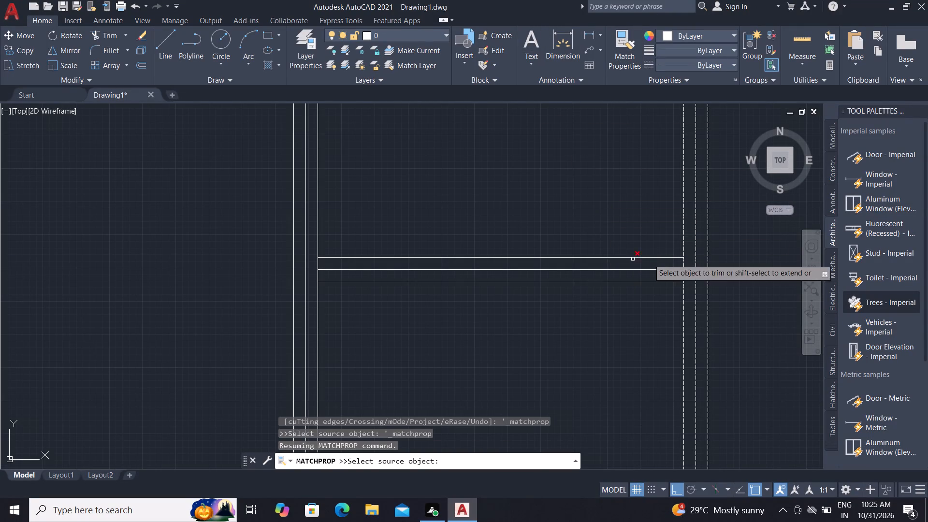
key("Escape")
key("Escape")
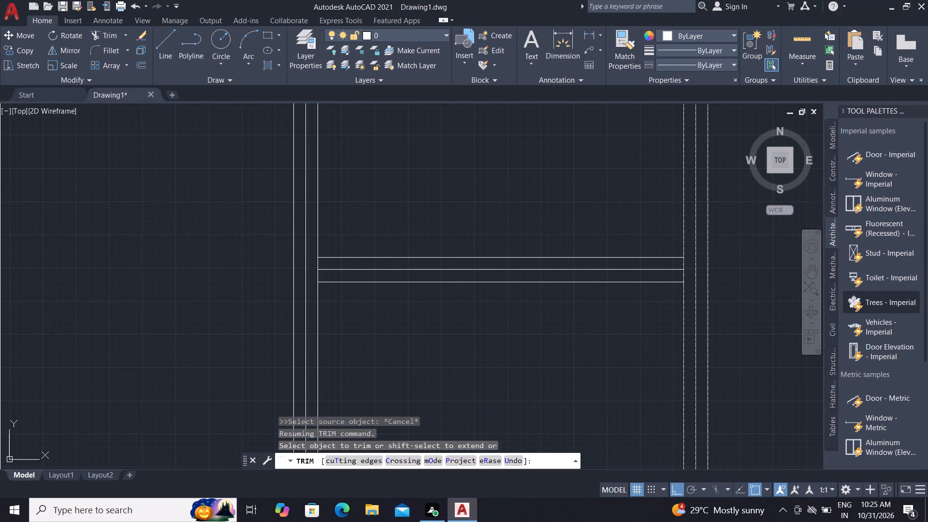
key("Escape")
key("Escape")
Match the properties of the right bay's upper interior horizontal beam line onto the right edge beam's three dashed vertical lines.
left_click(629, 53)
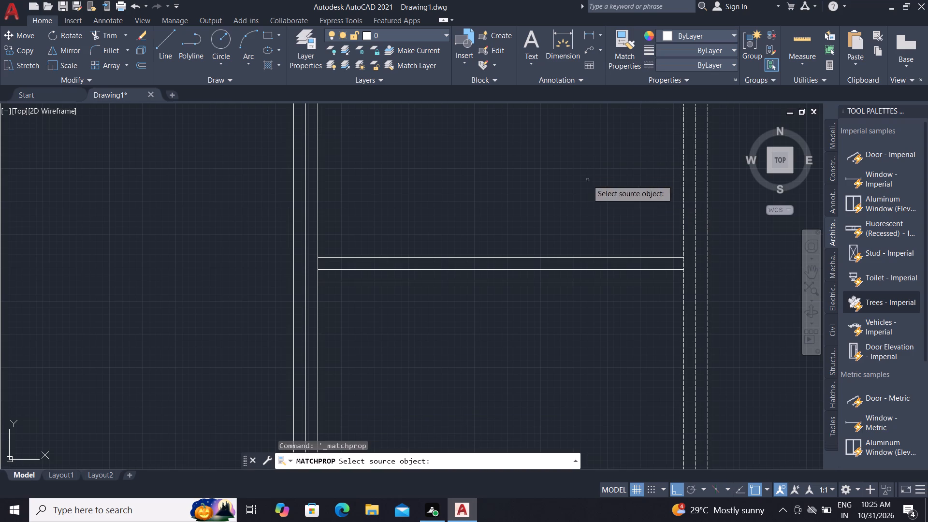
left_click(600, 257)
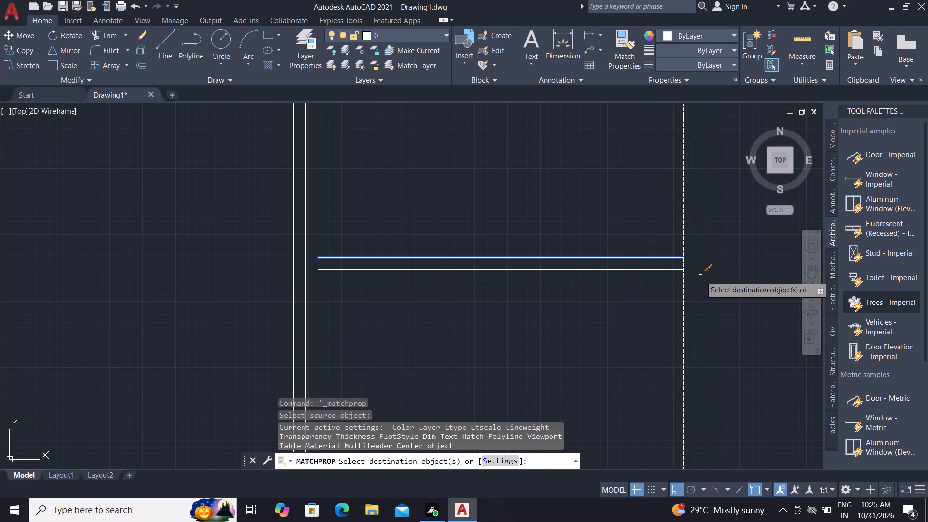
left_click(696, 275)
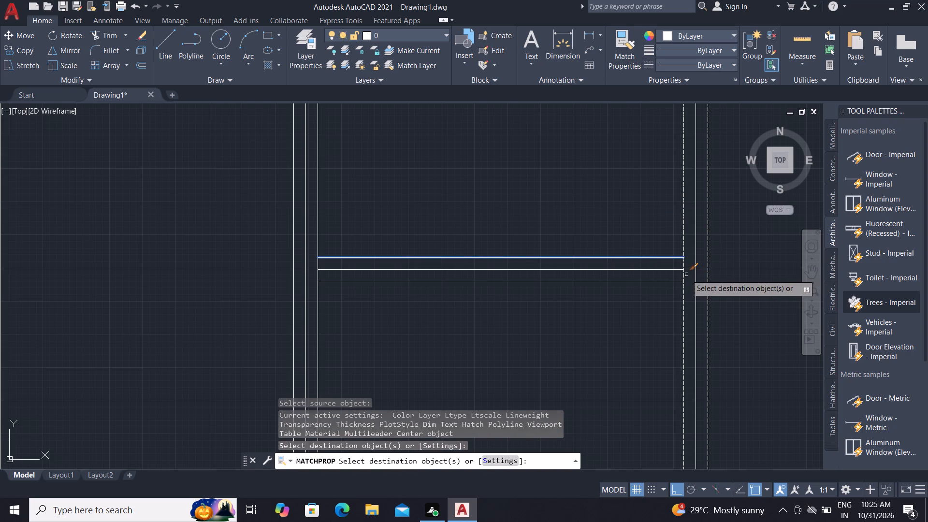
left_click(682, 272)
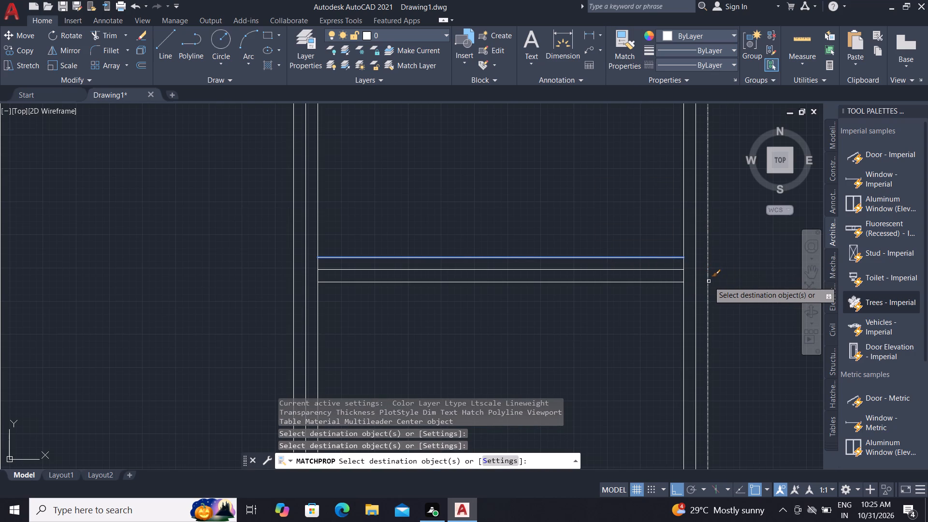
left_click(707, 280)
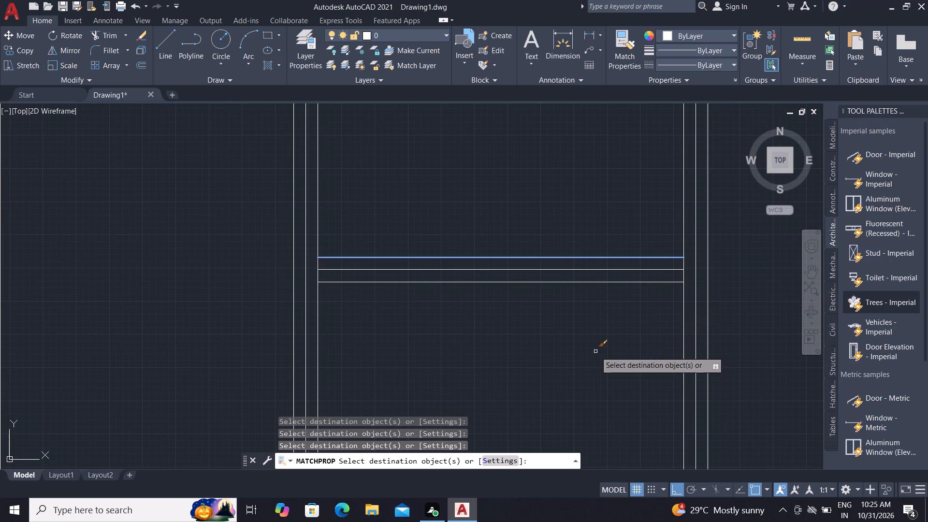
key("Escape")
Extend the lower interior horizontal line westward to the left edge beam's inner line.
scroll(595, 351, "down", 2)
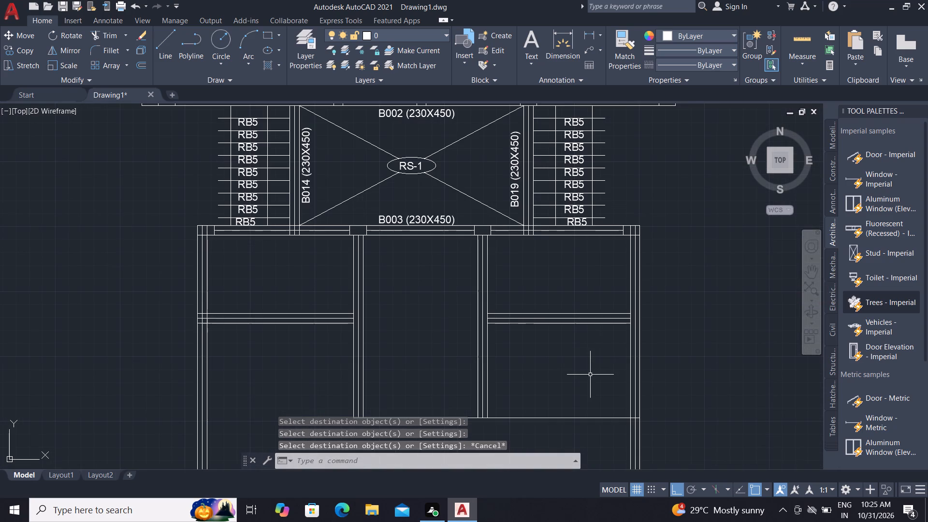
scroll(589, 378, "down", 1)
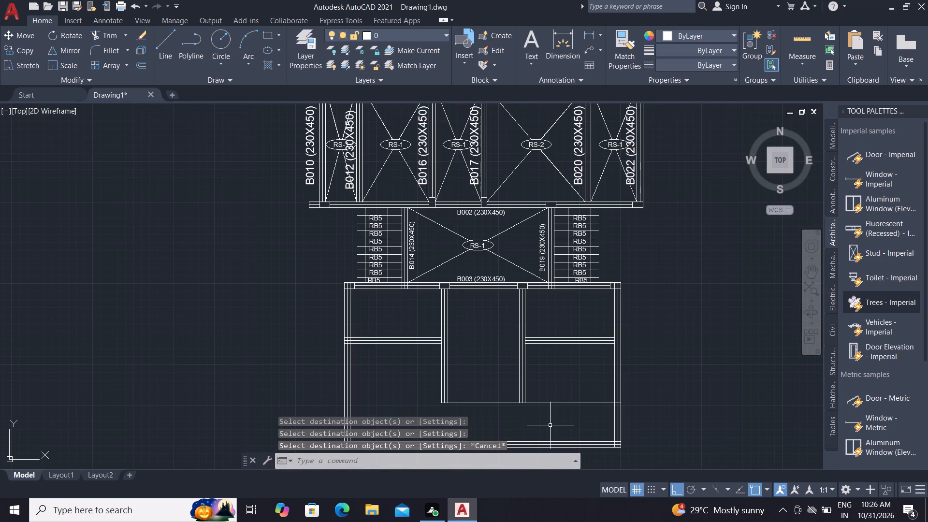
key("e")
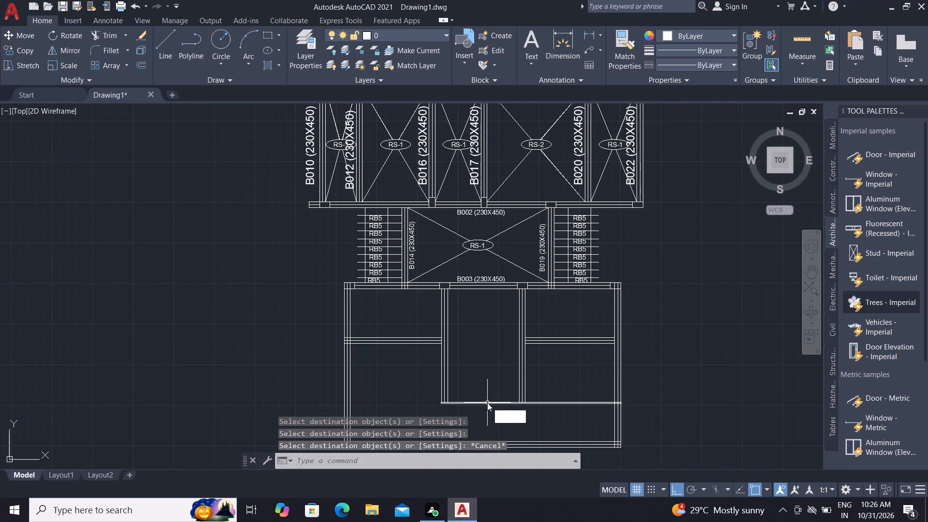
key("x")
key("space")
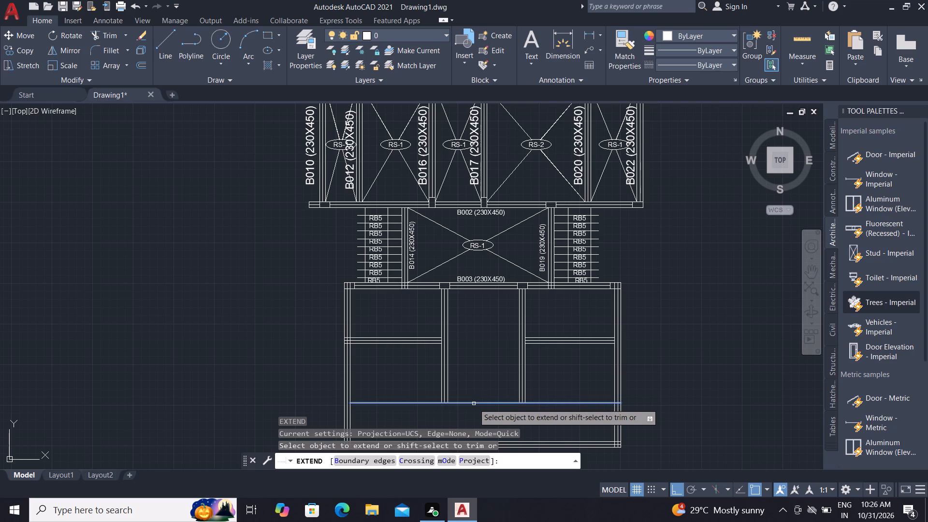
left_click(474, 404)
key("Escape")
Trim the lower interior horizontal line out of the right edge beam's width.
type("TR")
key("space")
scroll(623, 404, "up", 4)
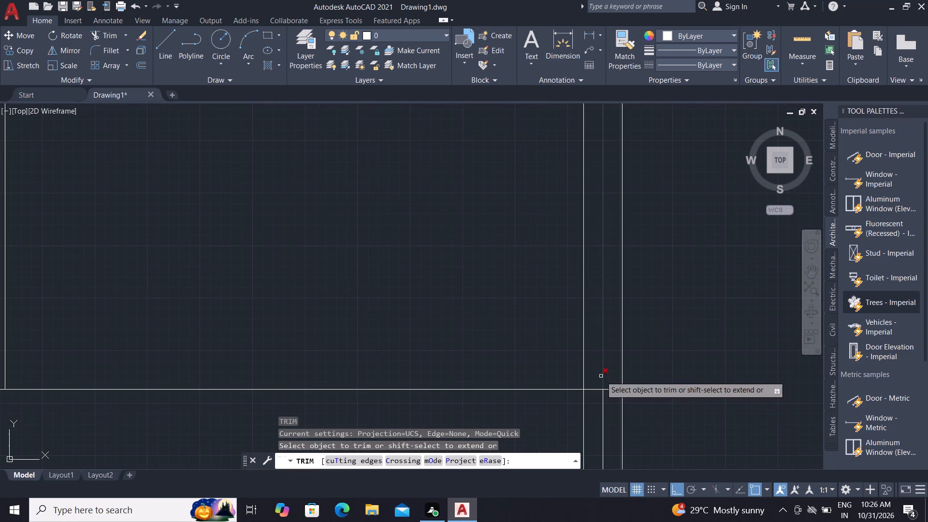
left_click(611, 384)
left_click(609, 396)
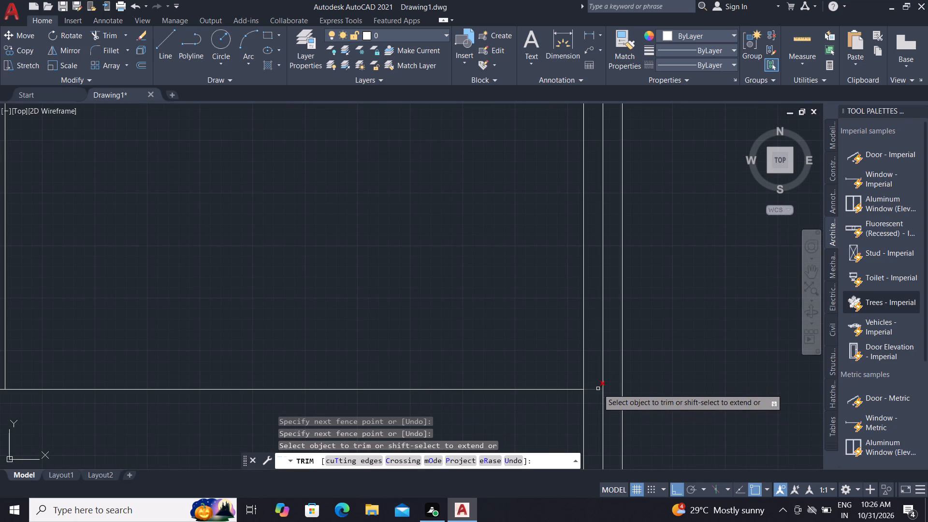
left_click(598, 388)
left_click(595, 394)
key("Escape")
Offset the lower interior horizontal line 115 above and 115 below.
scroll(532, 286, "down", 2)
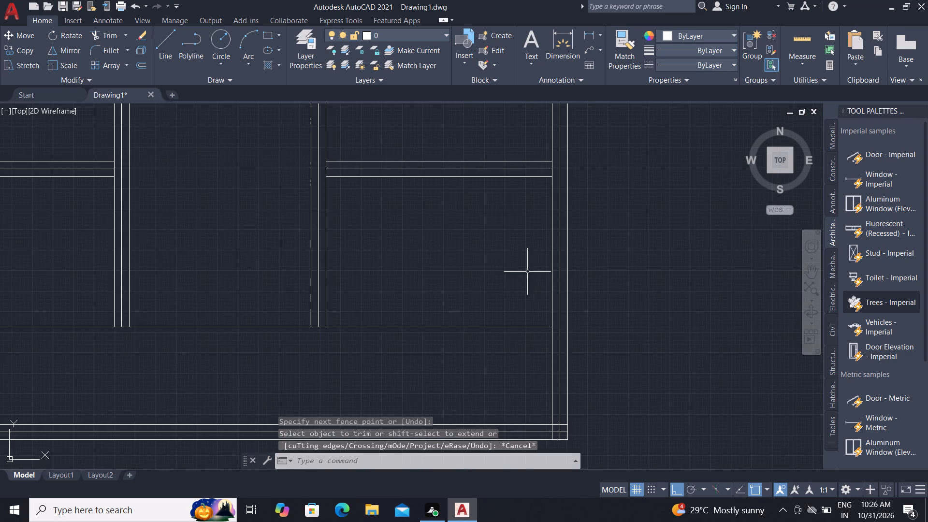
scroll(527, 269, "down", 1)
key("o")
key("space")
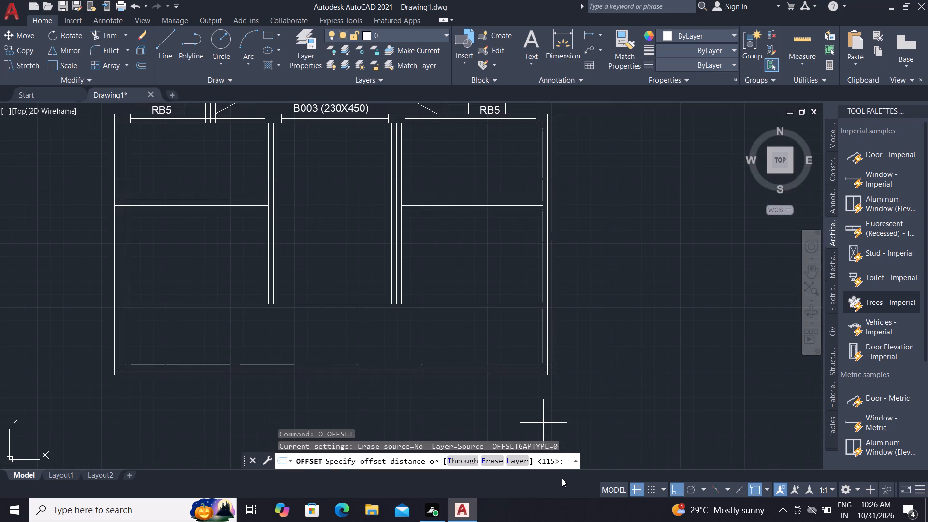
key("space")
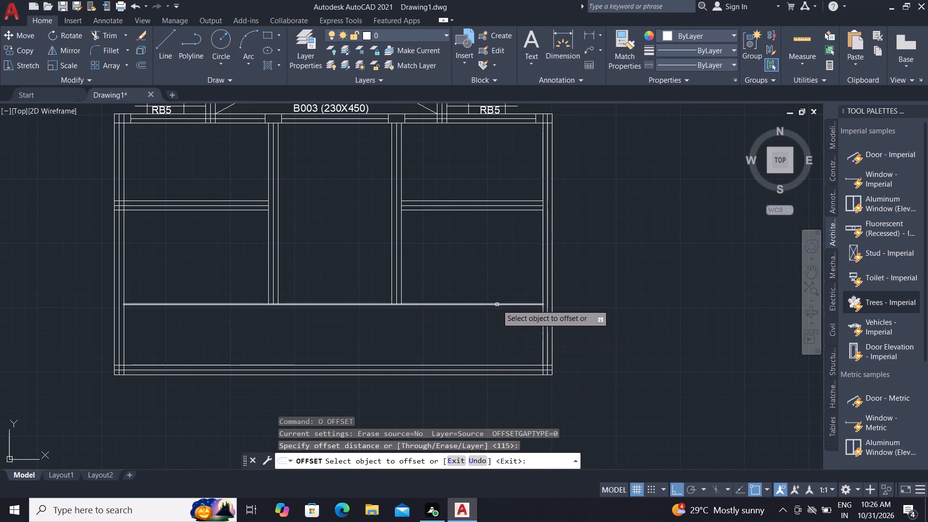
left_click(497, 305)
left_click_drag(508, 243, 509, 248)
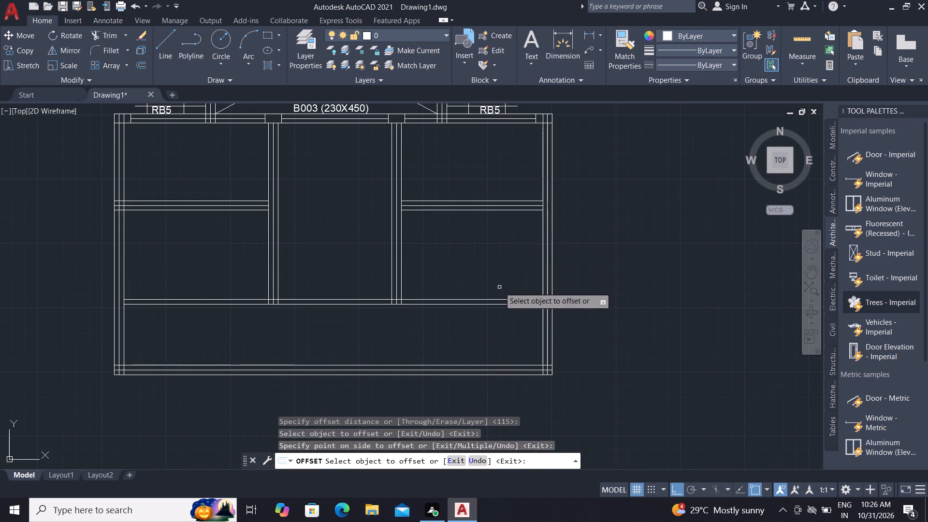
left_click(491, 305)
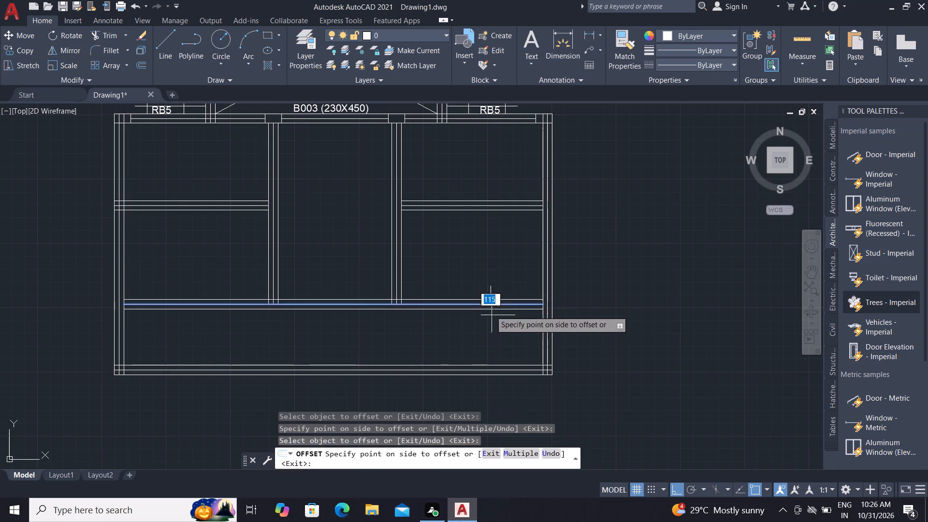
left_click(493, 343)
key("Escape")
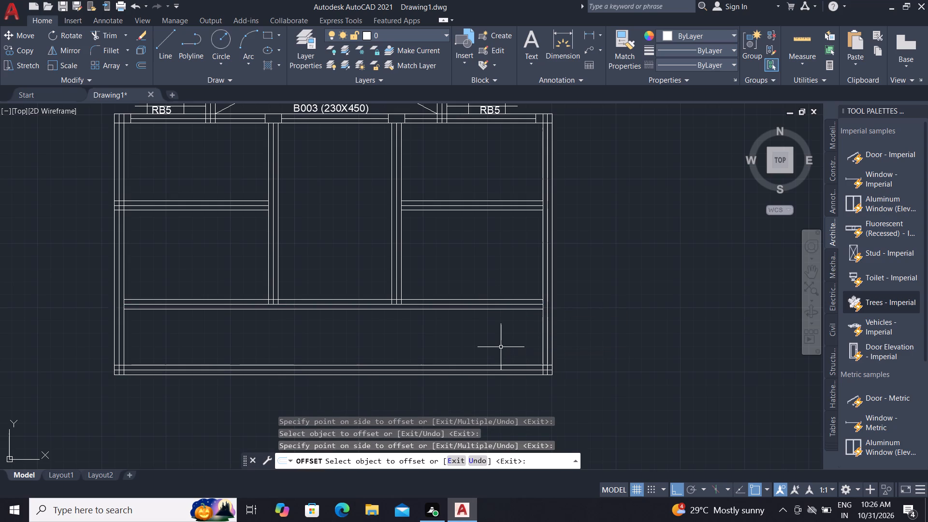
key("Escape")
Extend the left interior vertical beam's three lines down through the lower bay to the bottom beam's outer edge.
type("EX")
key("space")
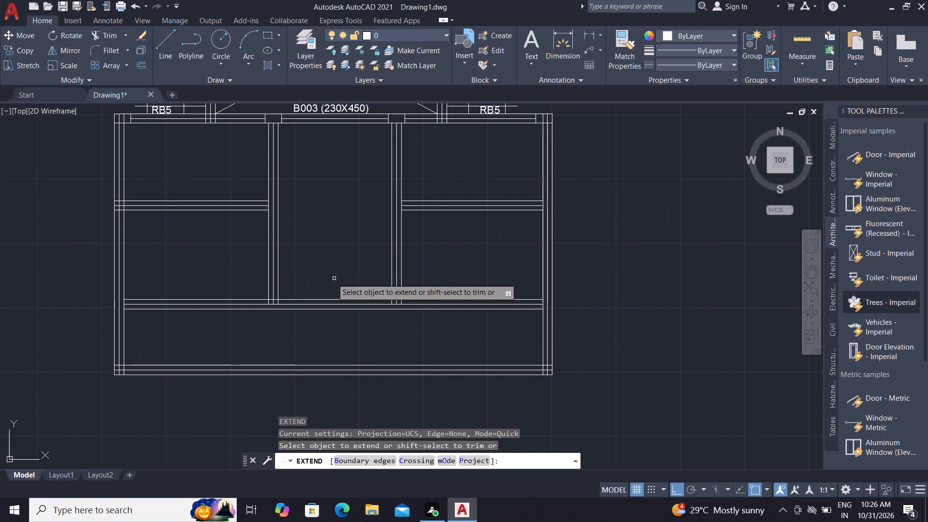
left_click(268, 293)
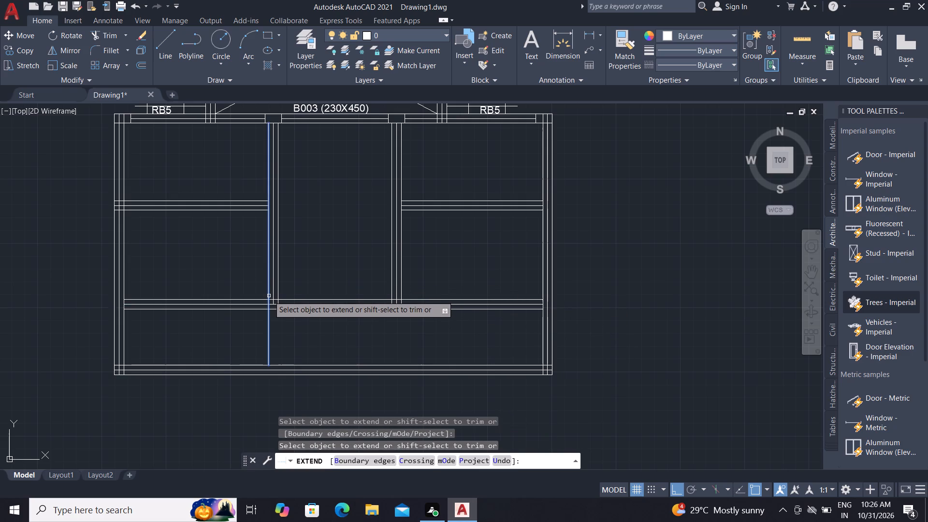
left_click(269, 296)
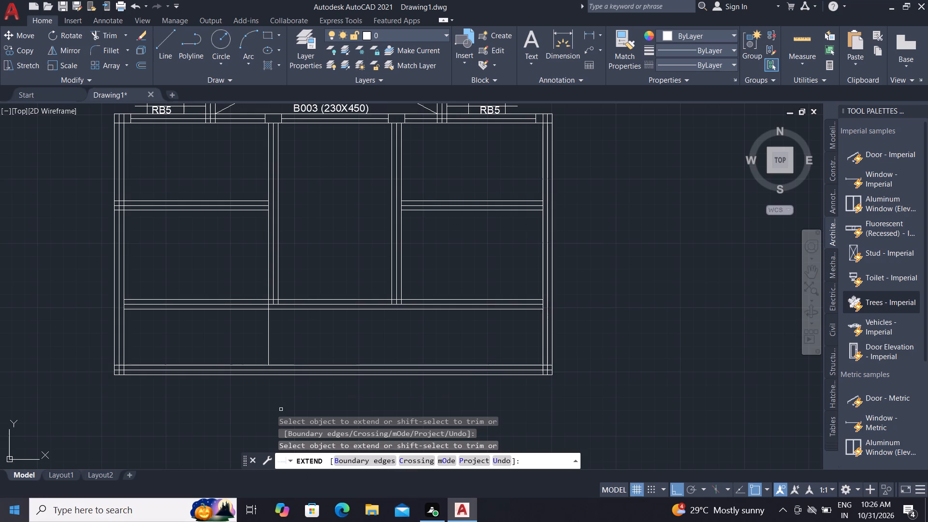
scroll(223, 354, "down", 1)
left_click(250, 343)
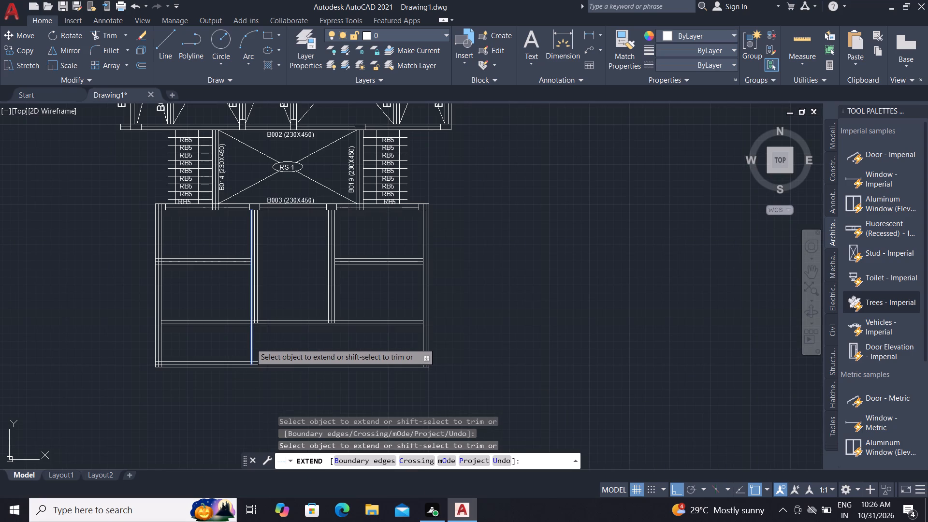
left_click(256, 309)
left_click(257, 310)
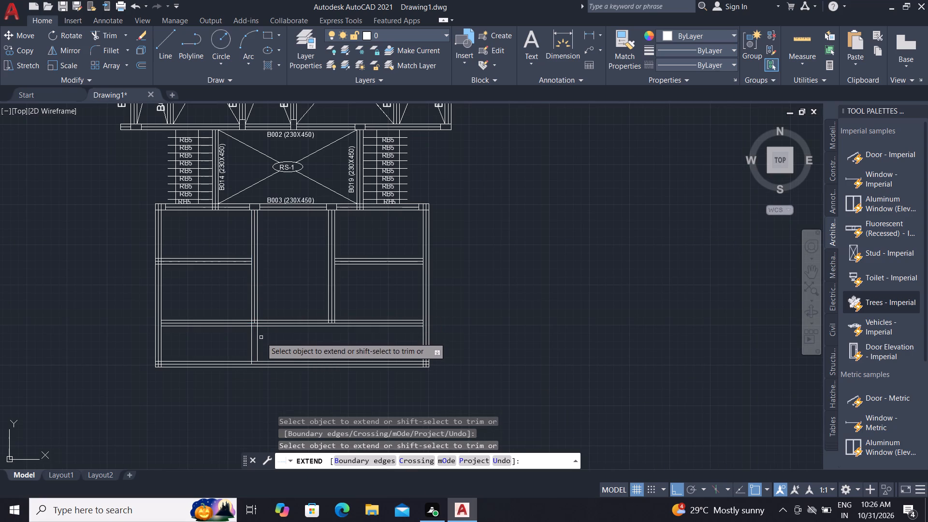
left_click(257, 348)
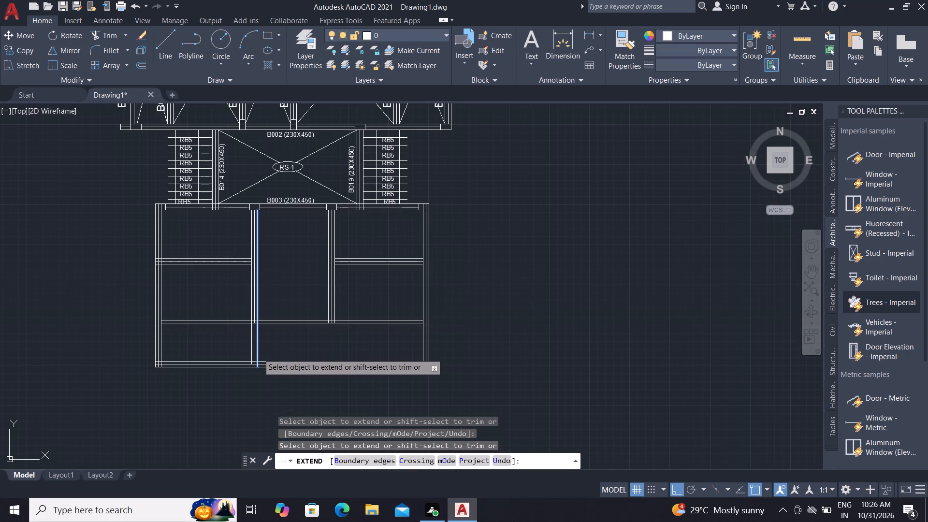
left_click(258, 353)
left_click(252, 360)
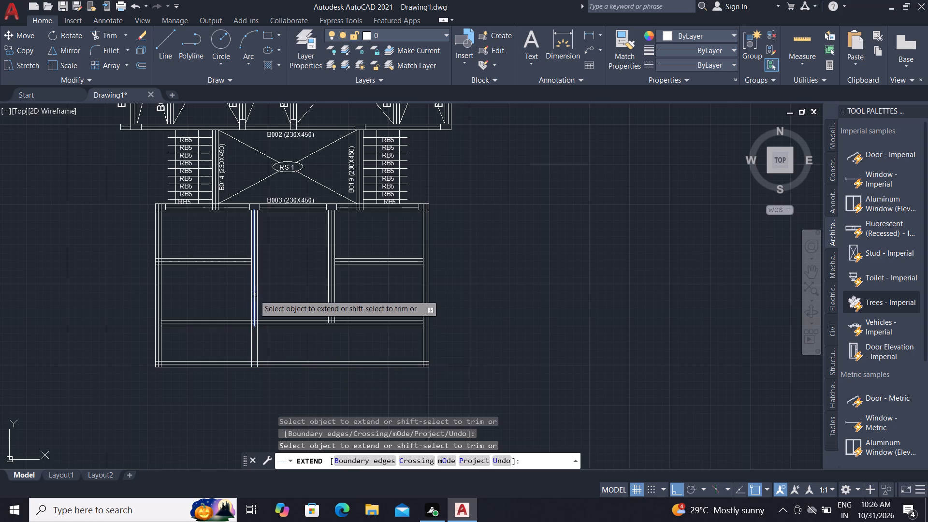
scroll(253, 330, "up", 1)
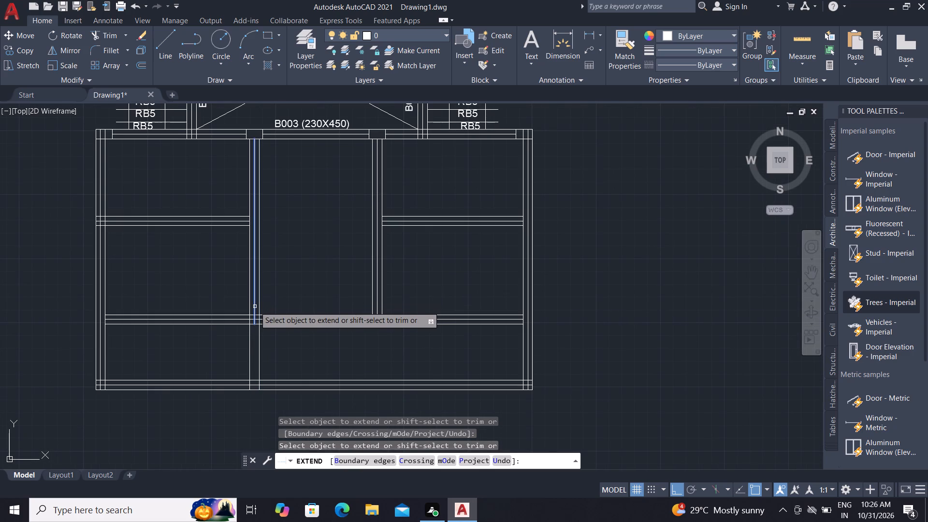
left_click(255, 306)
left_click(254, 312)
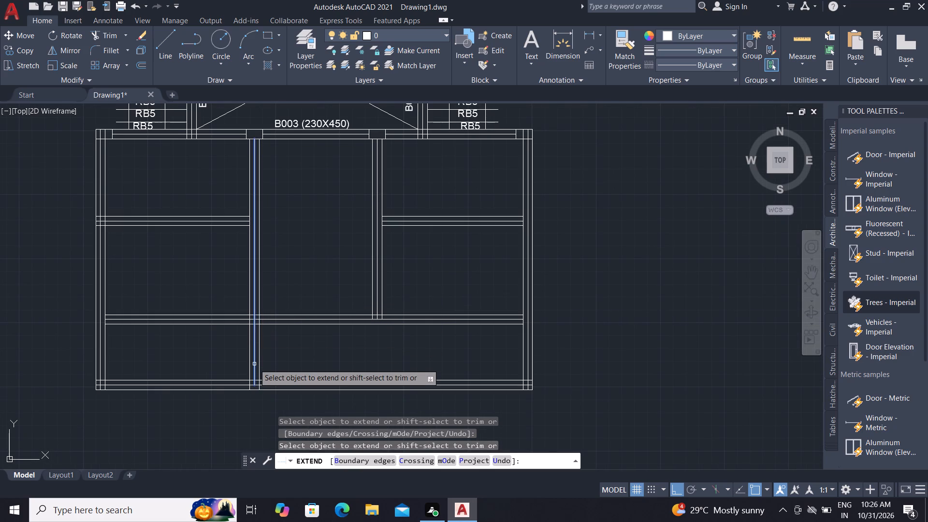
left_click(254, 364)
left_click(254, 373)
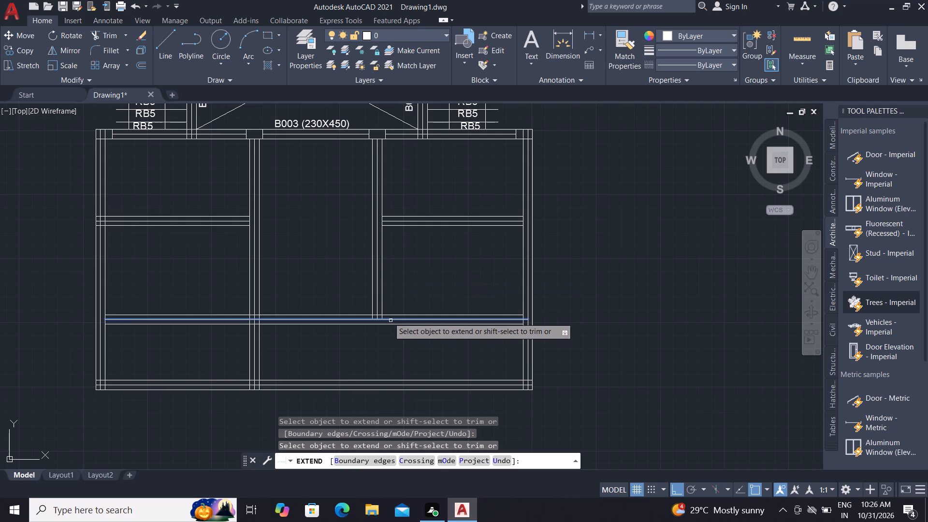
Extend the right interior vertical beam's three lines down through the lower bay to the bottom beam's outer edge.
left_click(382, 305)
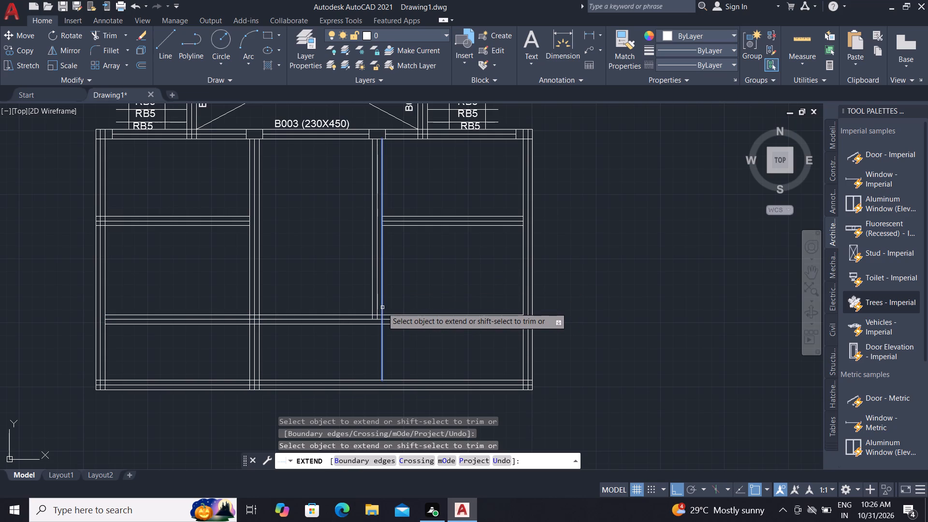
left_click(382, 307)
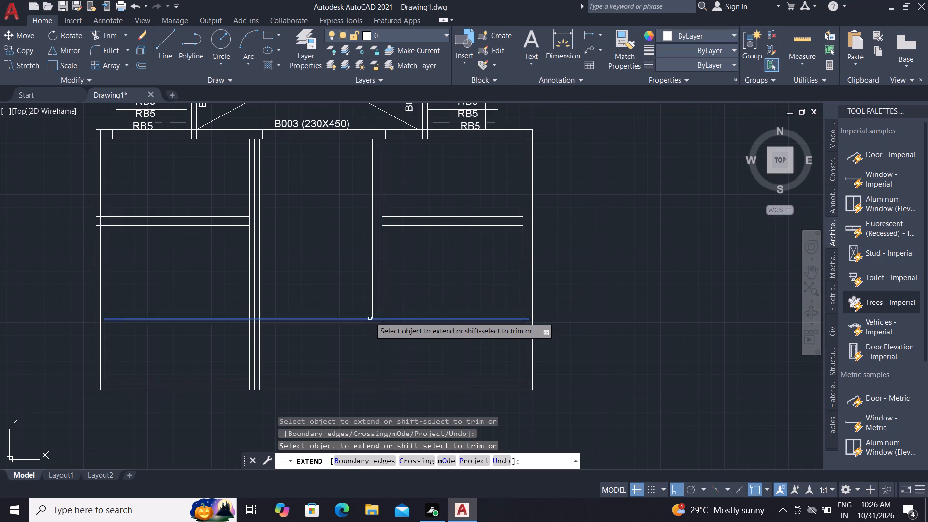
left_click(372, 310)
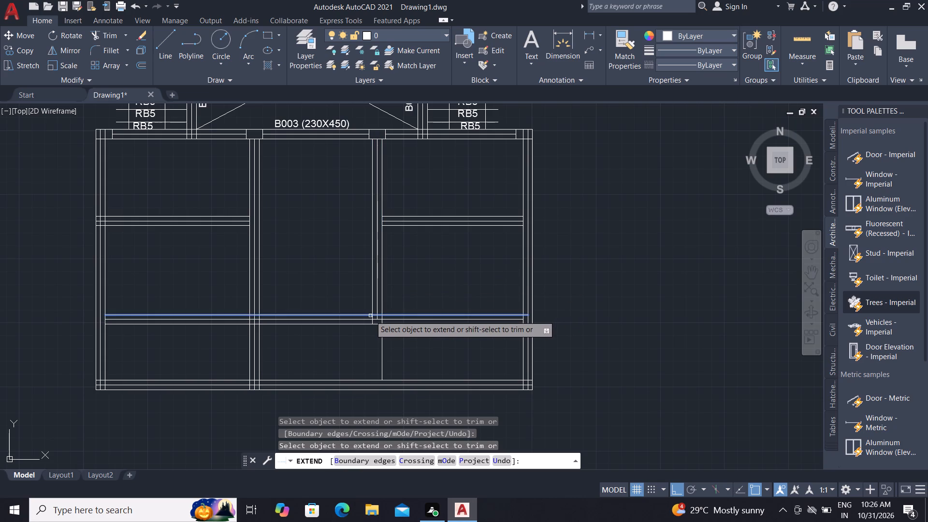
left_click(372, 308)
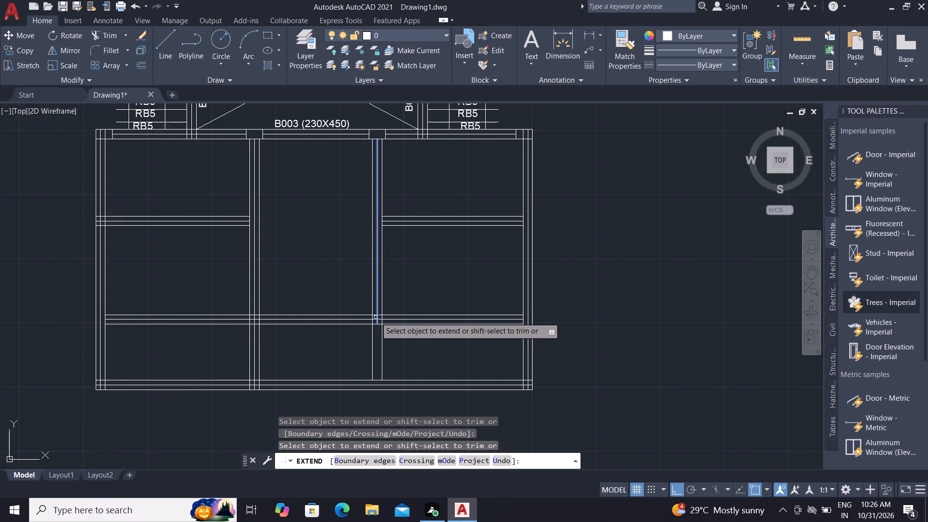
left_click(376, 317)
left_click(378, 319)
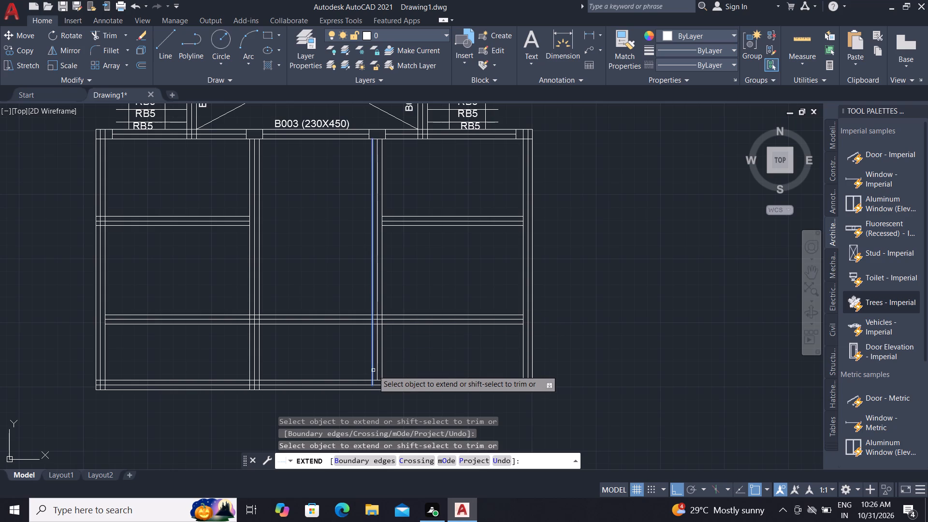
left_click(373, 370)
left_click(377, 375)
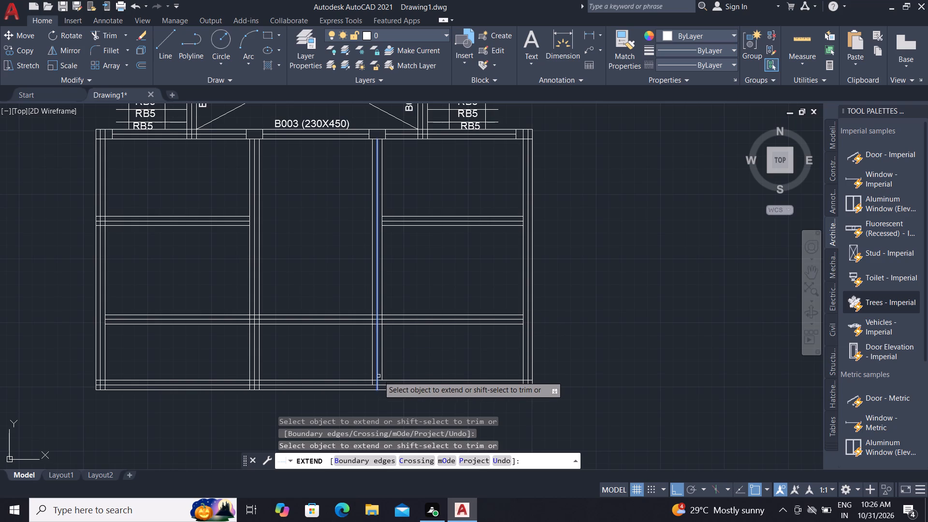
left_click(383, 378)
left_click(381, 377)
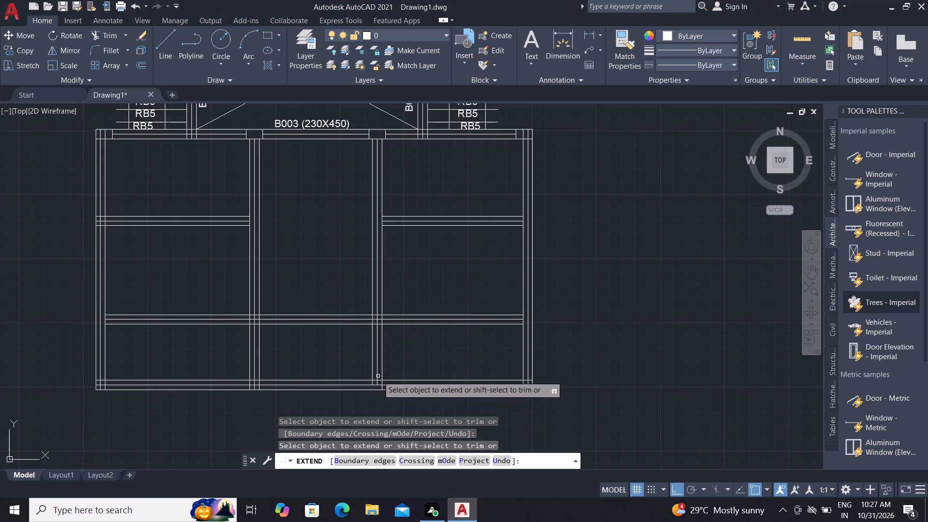
left_click(376, 376)
left_click(372, 373)
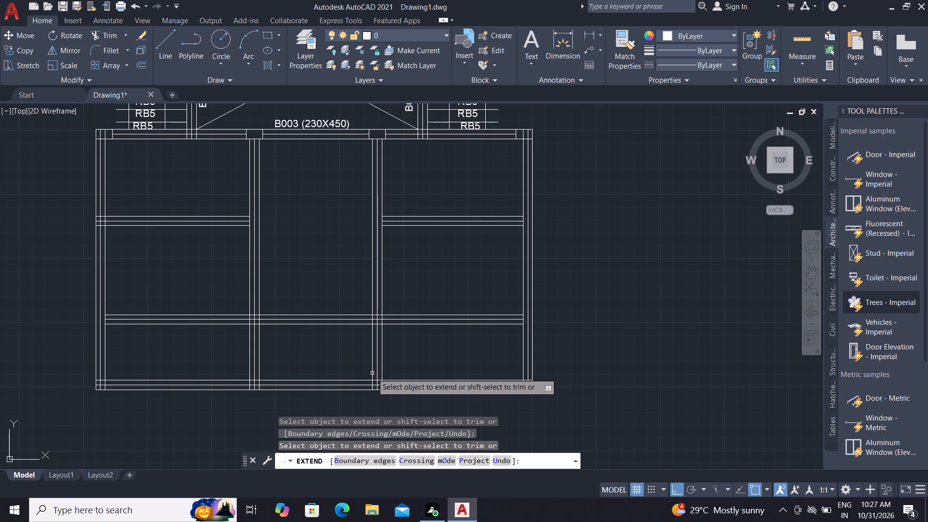
key("Escape")
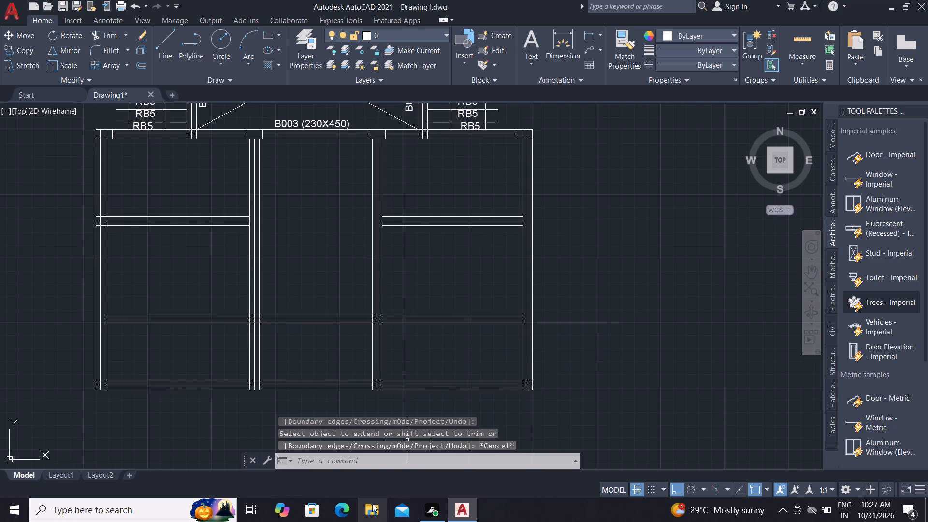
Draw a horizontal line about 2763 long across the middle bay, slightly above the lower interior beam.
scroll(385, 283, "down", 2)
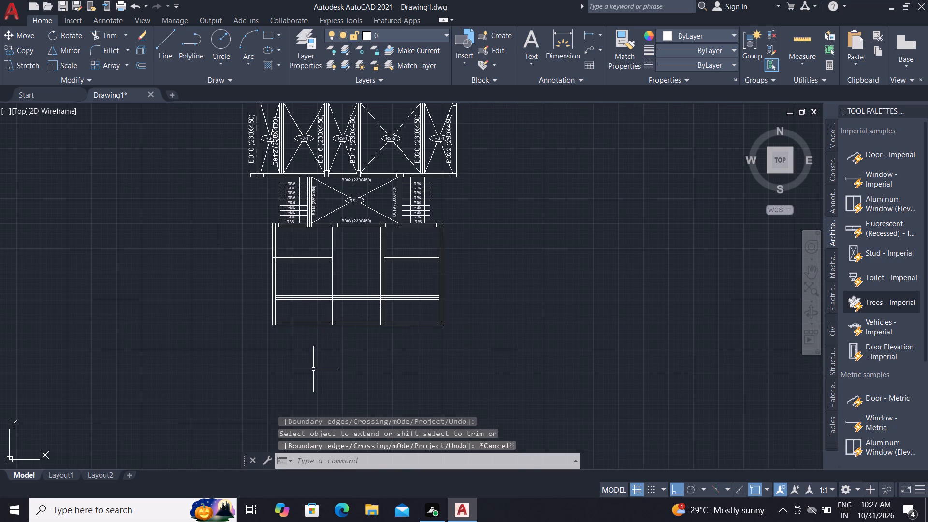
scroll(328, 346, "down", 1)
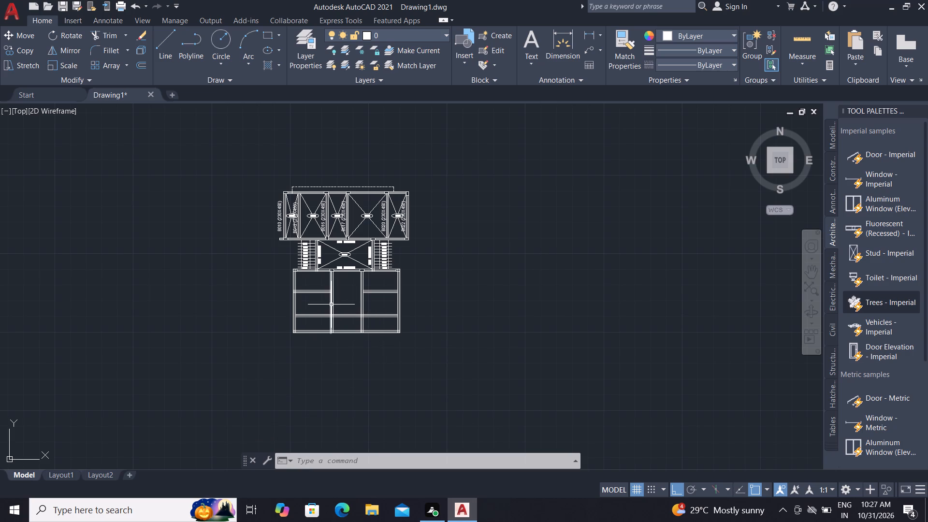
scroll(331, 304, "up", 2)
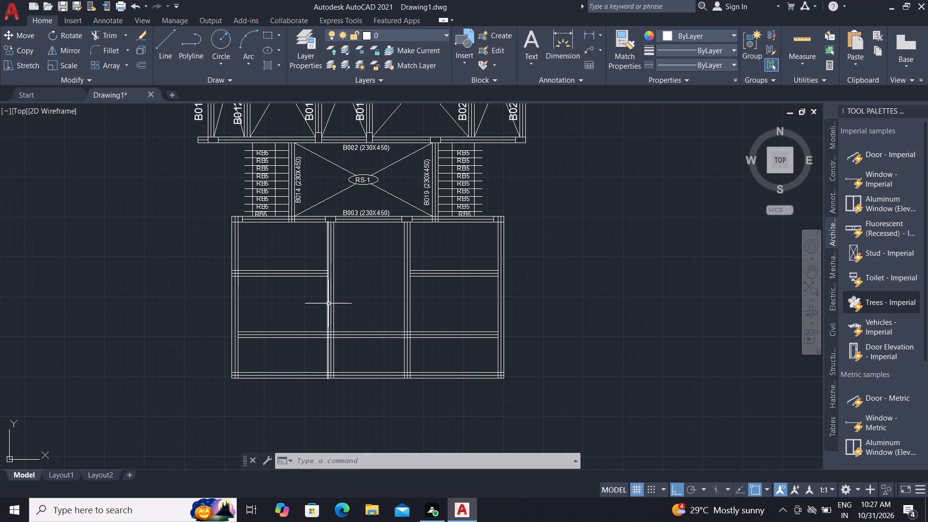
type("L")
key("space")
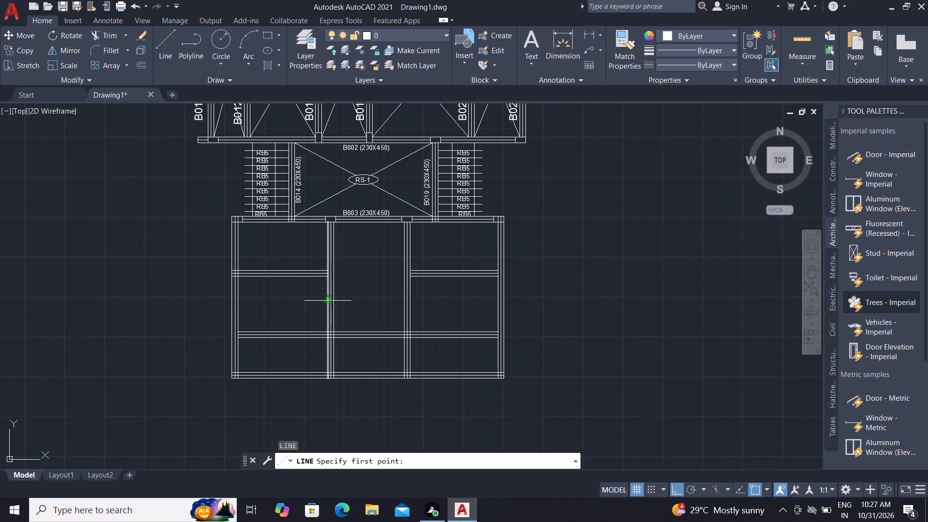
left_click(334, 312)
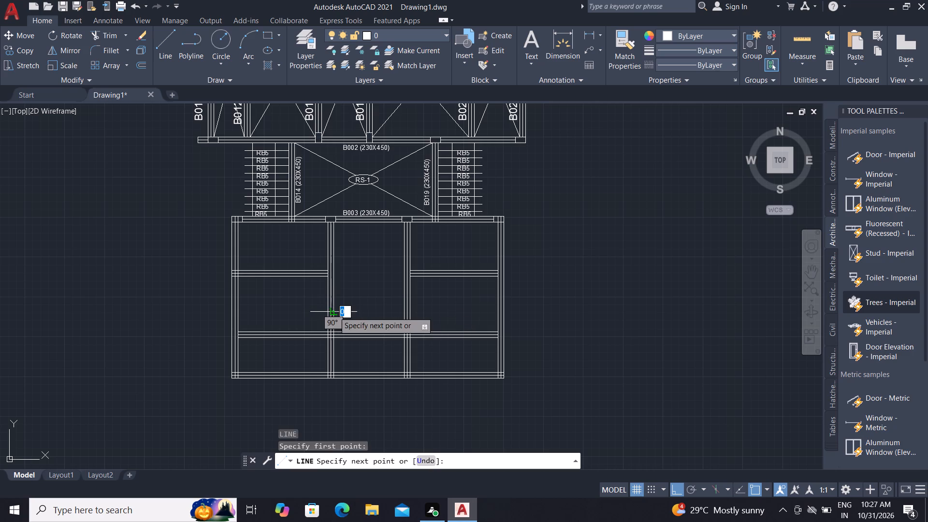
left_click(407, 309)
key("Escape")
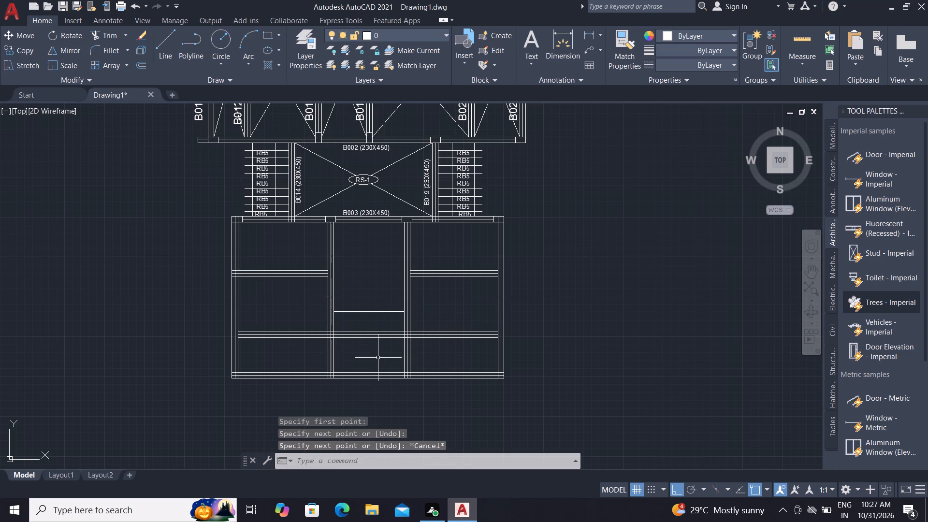
Trim the lower interior horizontal beam's three lines out of the middle bay.
type("TR")
key("space")
left_click(380, 338)
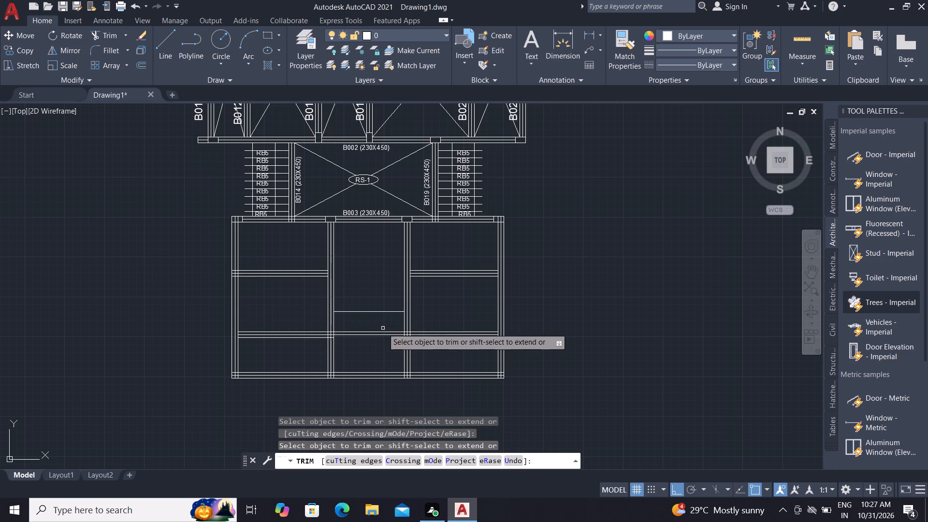
left_click(383, 328)
left_click(382, 343)
key("Escape")
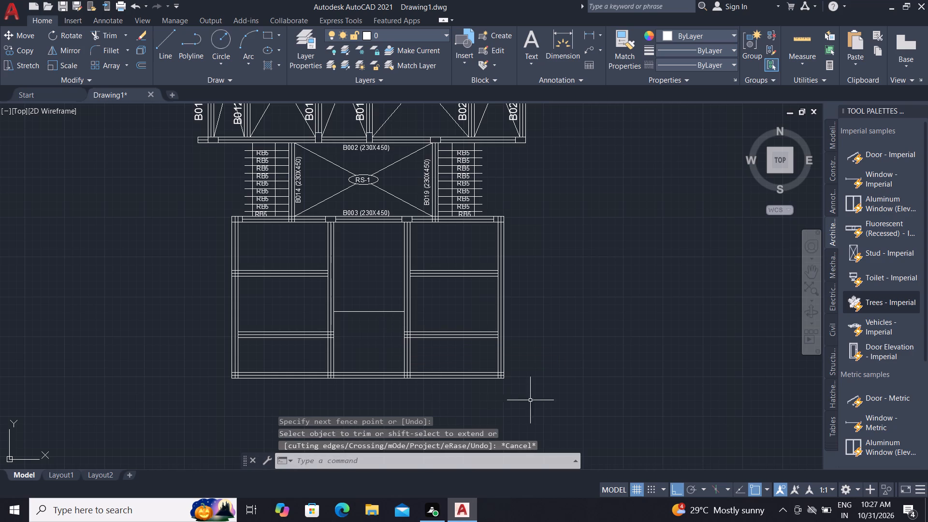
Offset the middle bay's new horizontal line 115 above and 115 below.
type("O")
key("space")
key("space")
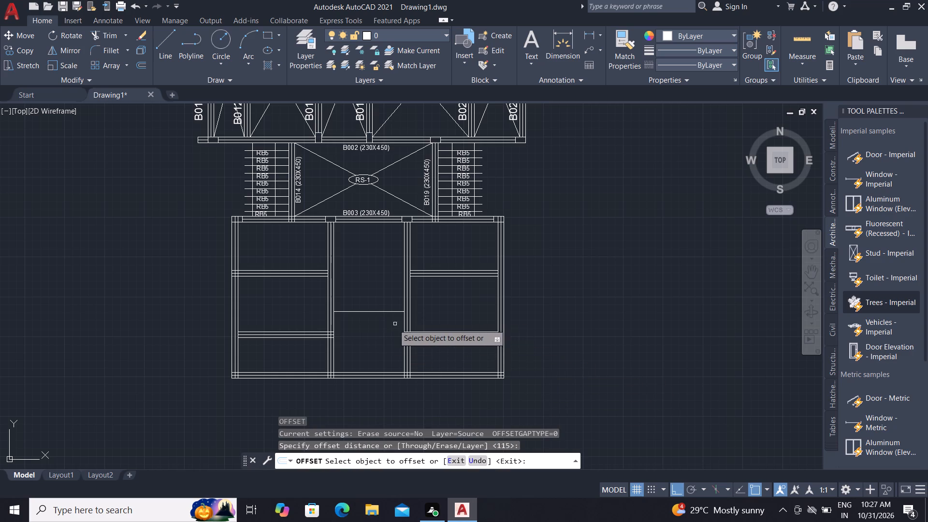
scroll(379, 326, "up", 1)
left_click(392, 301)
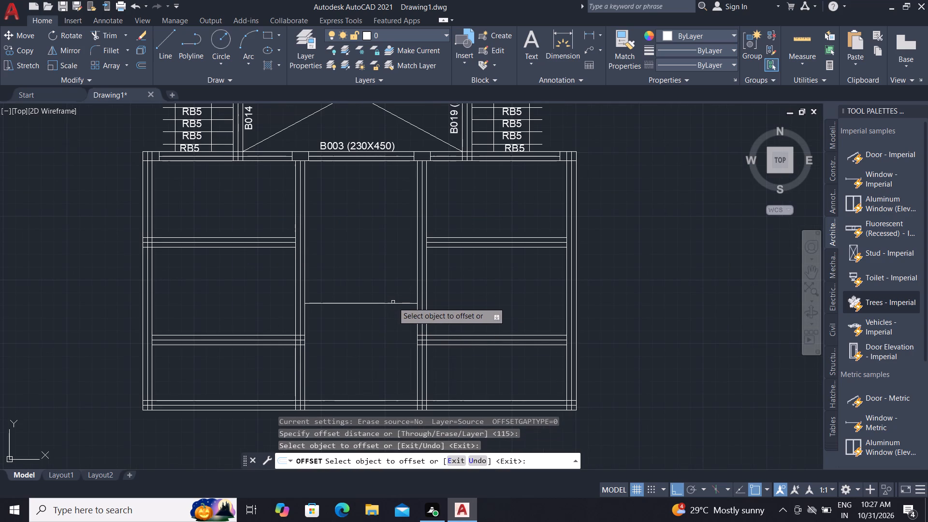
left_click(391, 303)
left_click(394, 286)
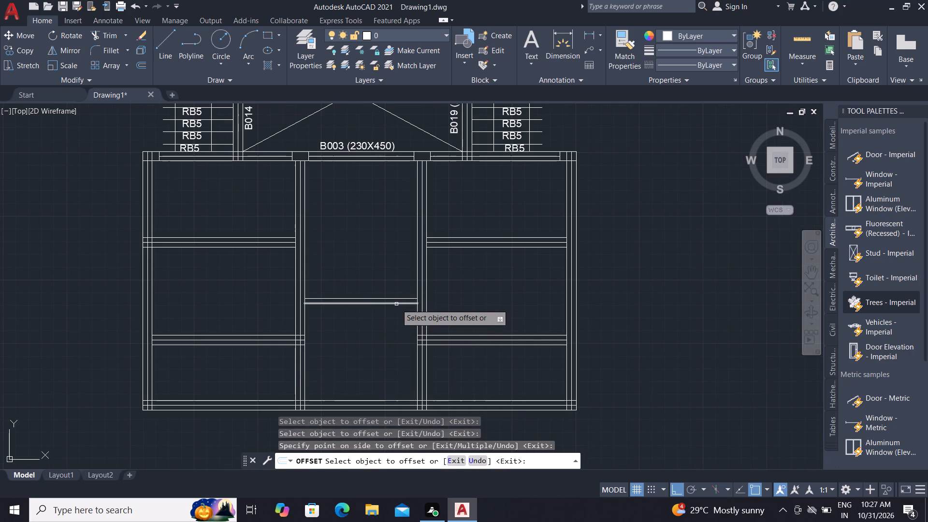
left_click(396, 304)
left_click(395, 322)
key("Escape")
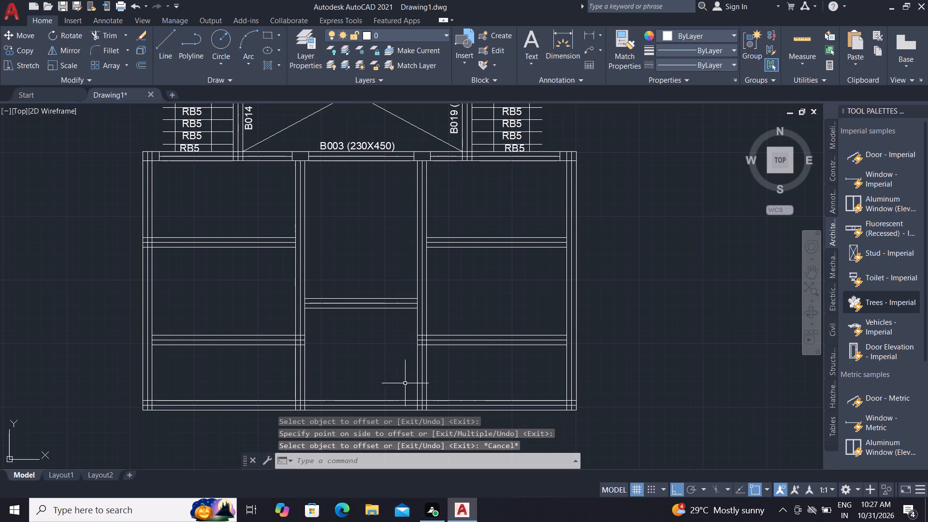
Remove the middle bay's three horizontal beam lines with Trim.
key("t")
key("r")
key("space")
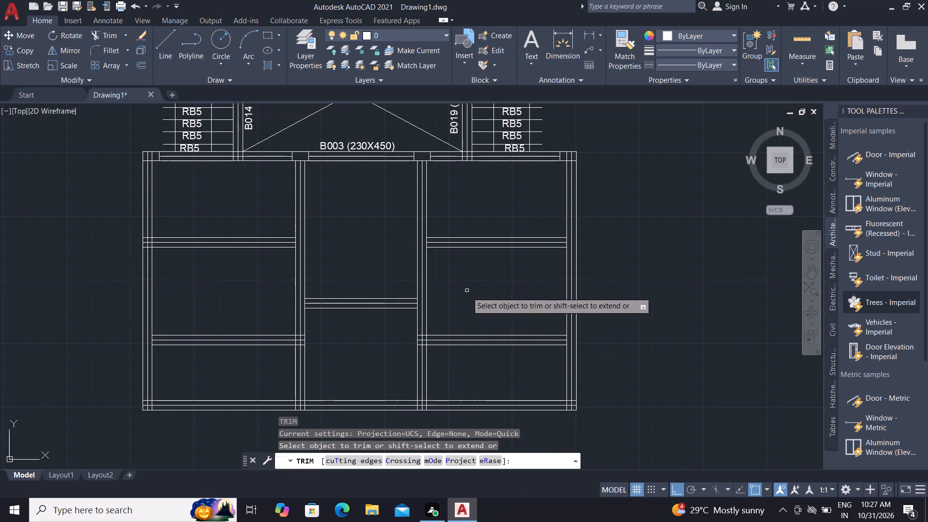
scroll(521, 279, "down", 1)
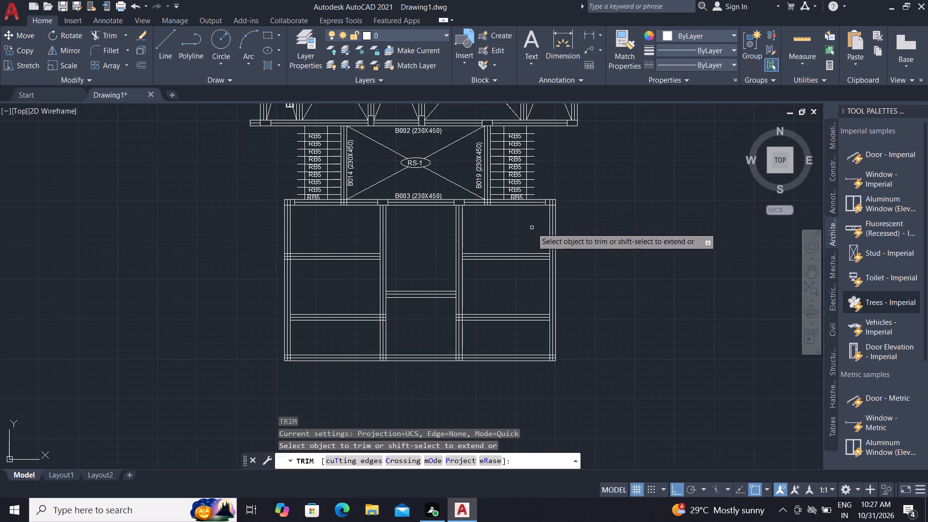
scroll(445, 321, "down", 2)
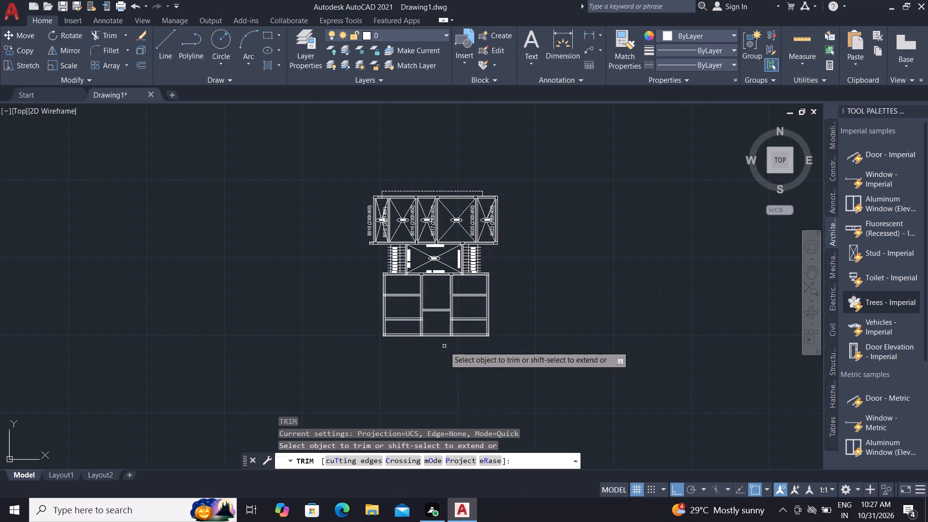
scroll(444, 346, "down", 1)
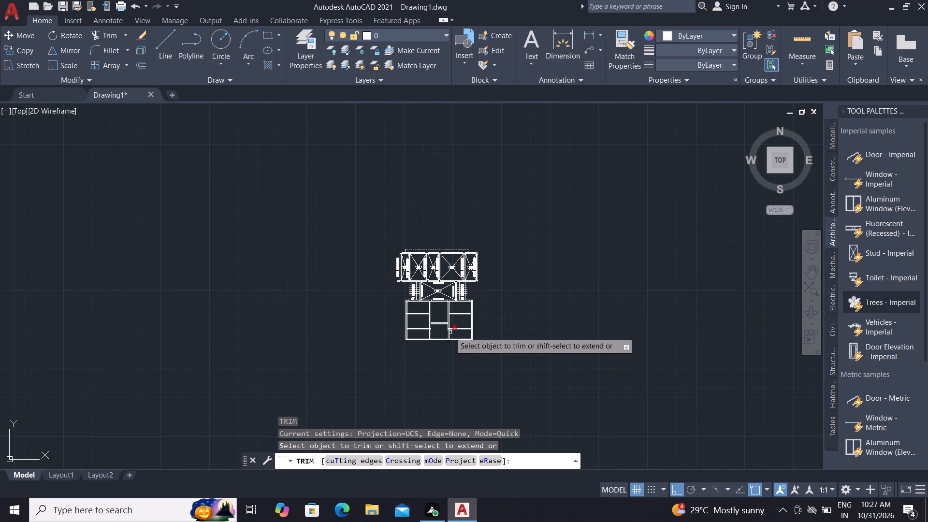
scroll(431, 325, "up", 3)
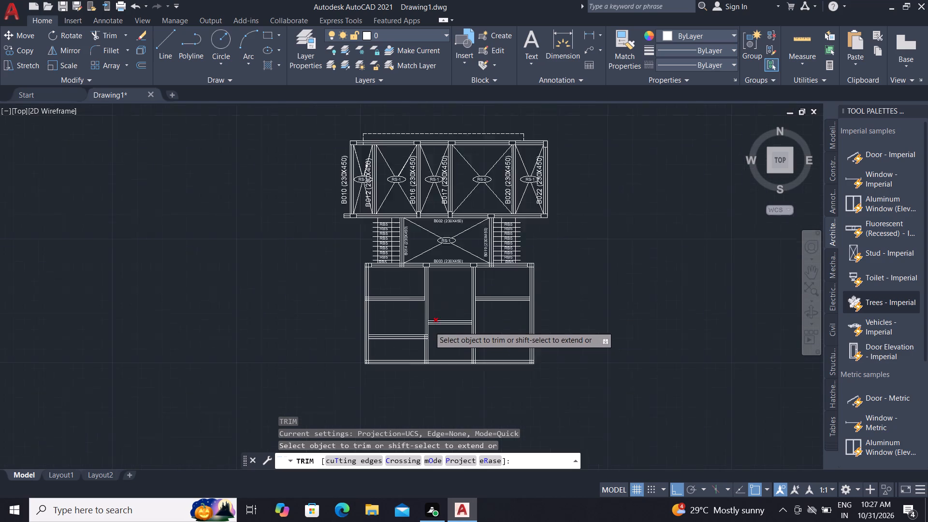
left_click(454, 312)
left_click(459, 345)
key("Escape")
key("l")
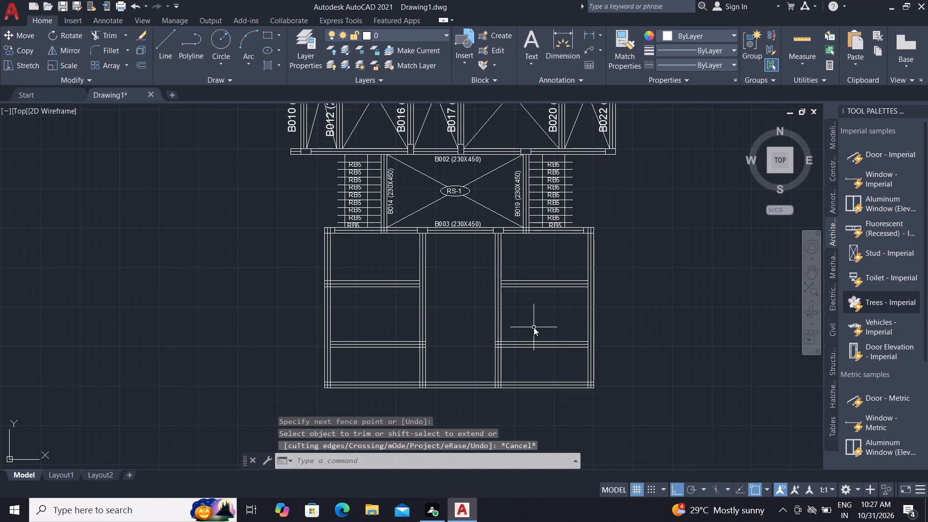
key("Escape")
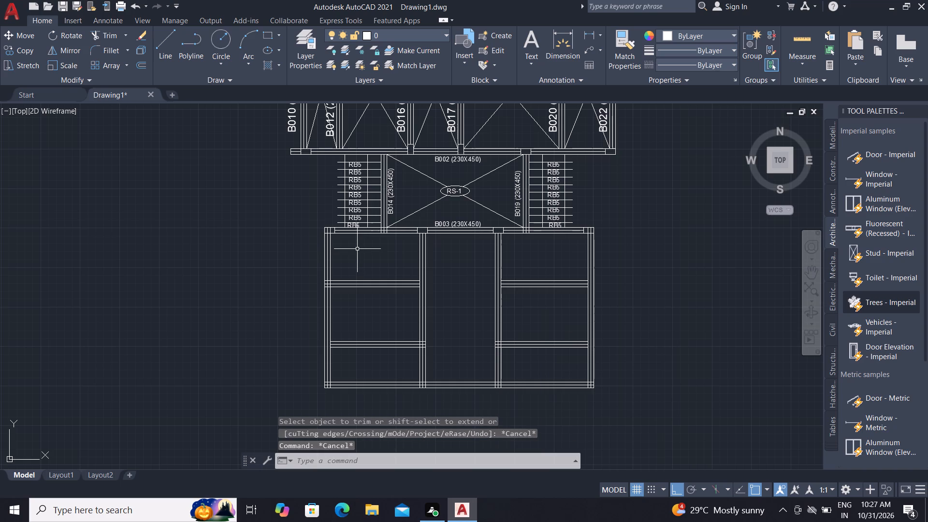
Trim the upper interior horizontal beam lines out of the left and right bays.
type("TR")
key("space")
left_click(368, 268)
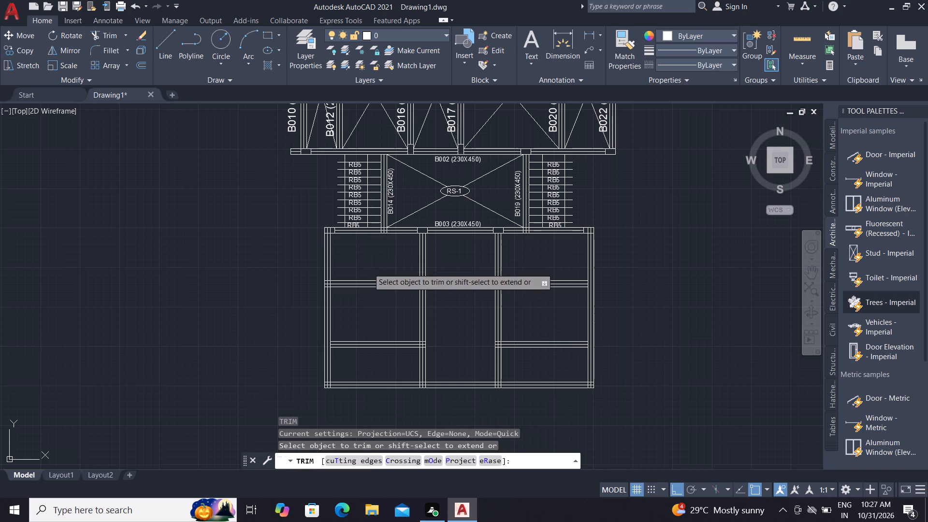
left_click(376, 297)
left_click(529, 273)
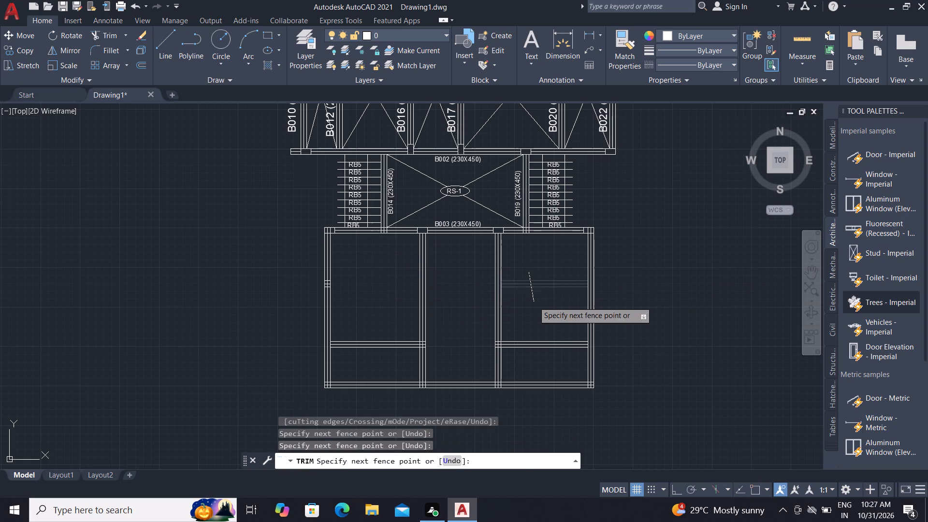
left_click(534, 302)
key("Escape")
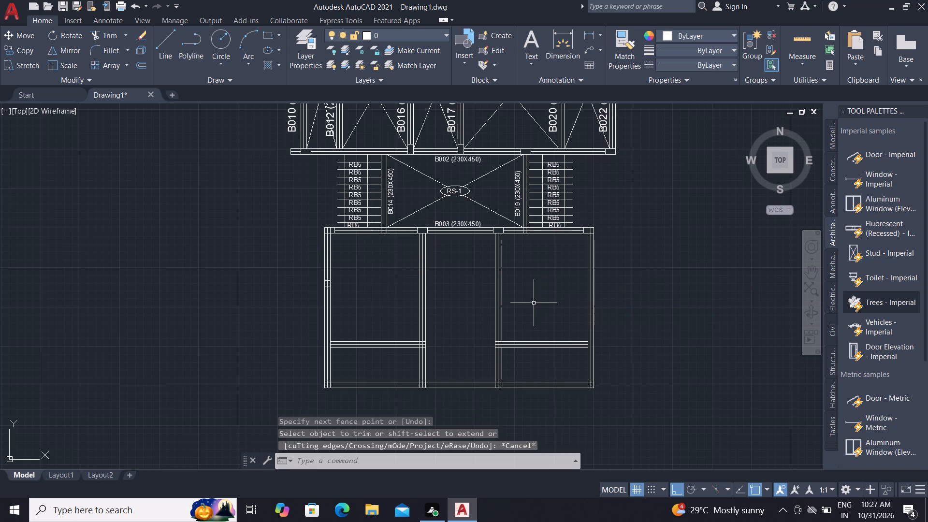
Draw a horizontal line below B003 from the frame's left outer edge across all bays to its right outer edge.
type("L")
key("space")
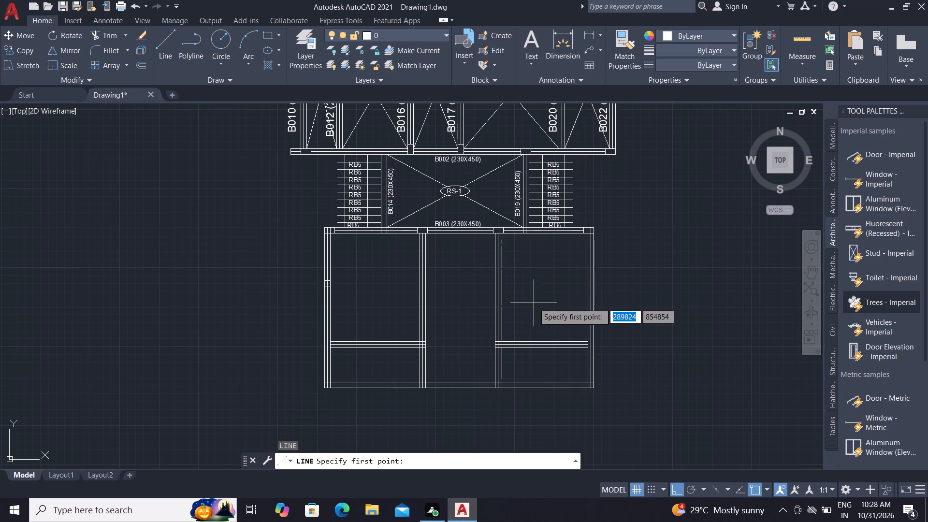
scroll(366, 255, "up", 1)
scroll(307, 232, "up", 1)
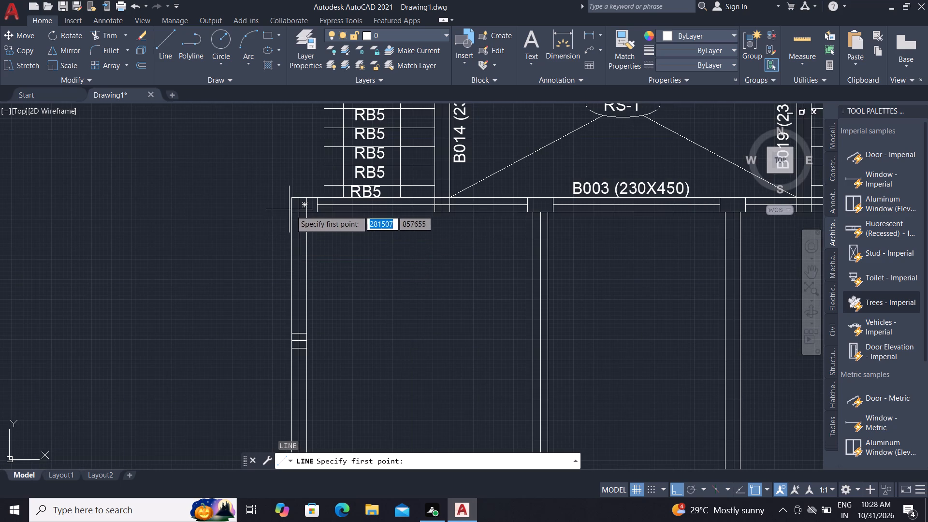
left_click(290, 300)
scroll(498, 322, "down", 2)
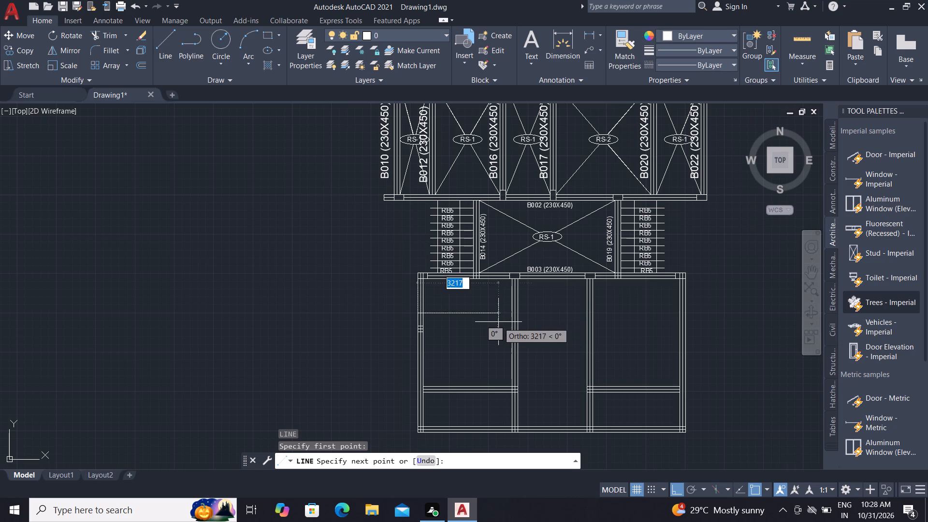
scroll(686, 311, "up", 2)
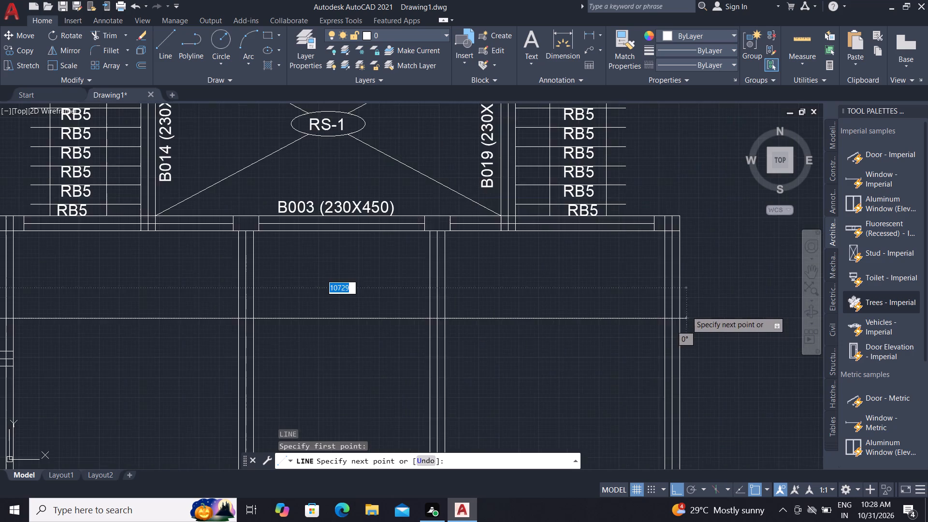
scroll(686, 311, "up", 2)
left_click(667, 333)
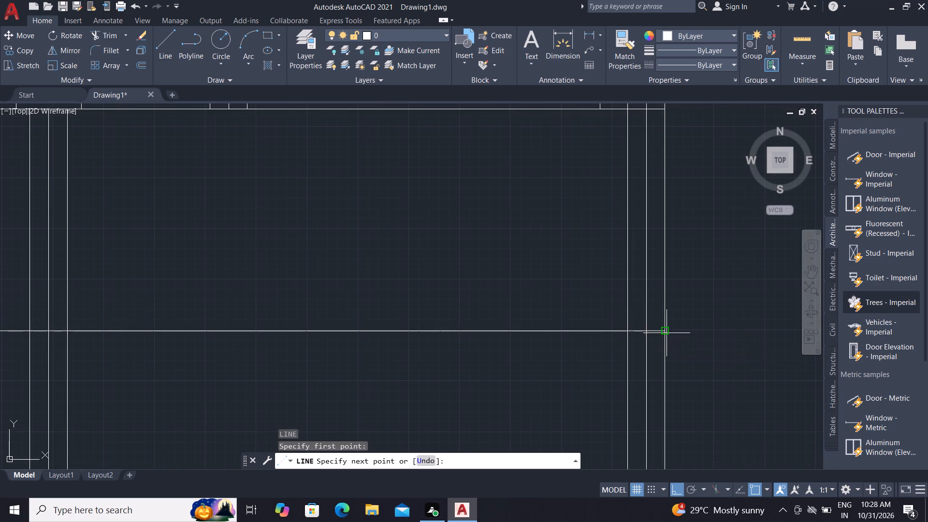
key("Escape")
Offset the new full-width horizontal line 115 above and 115 below.
key("o")
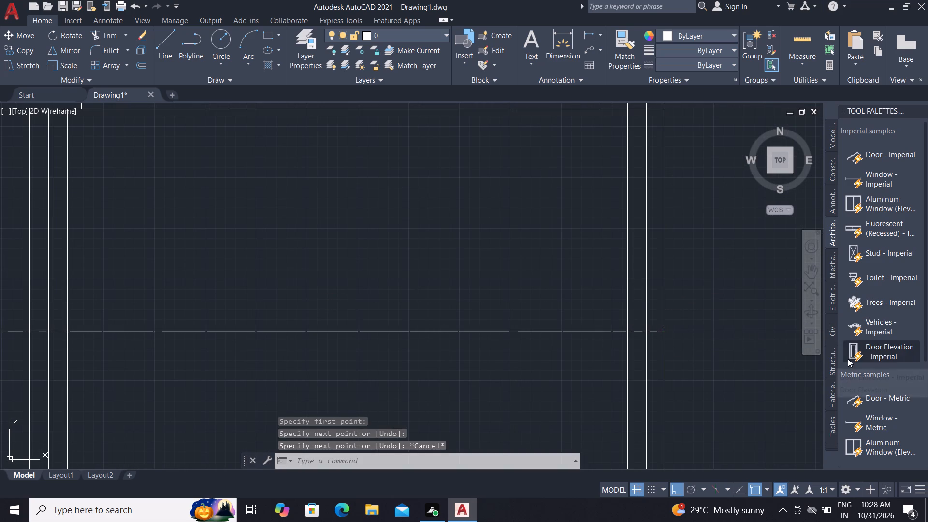
key("space")
key("space")
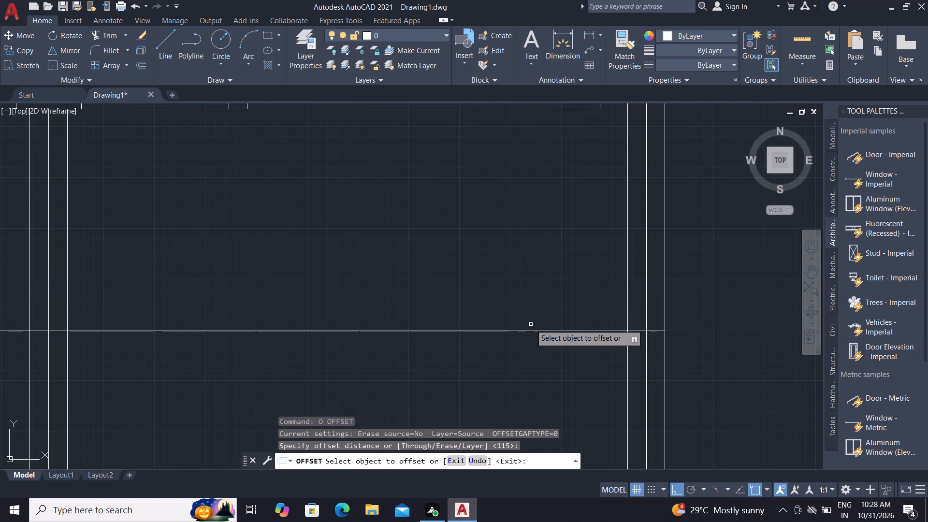
left_click(532, 330)
left_click(531, 267)
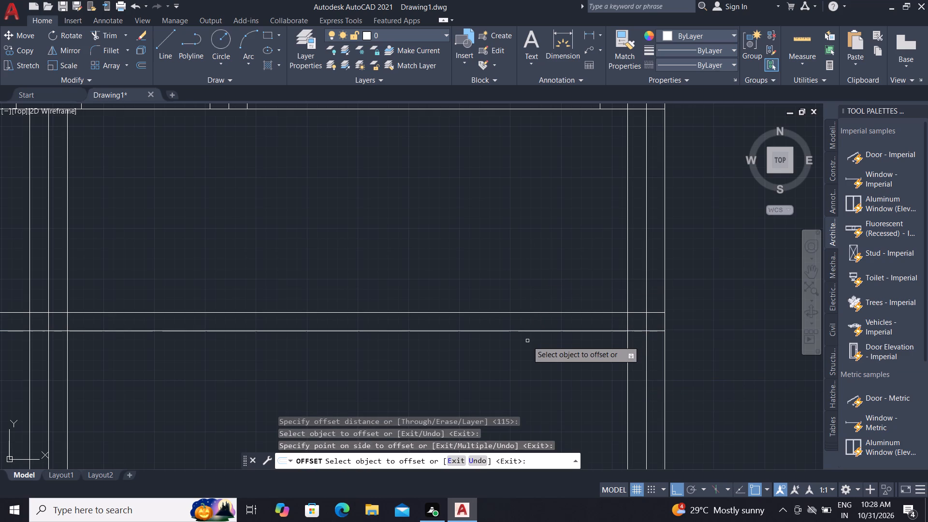
left_click(524, 329)
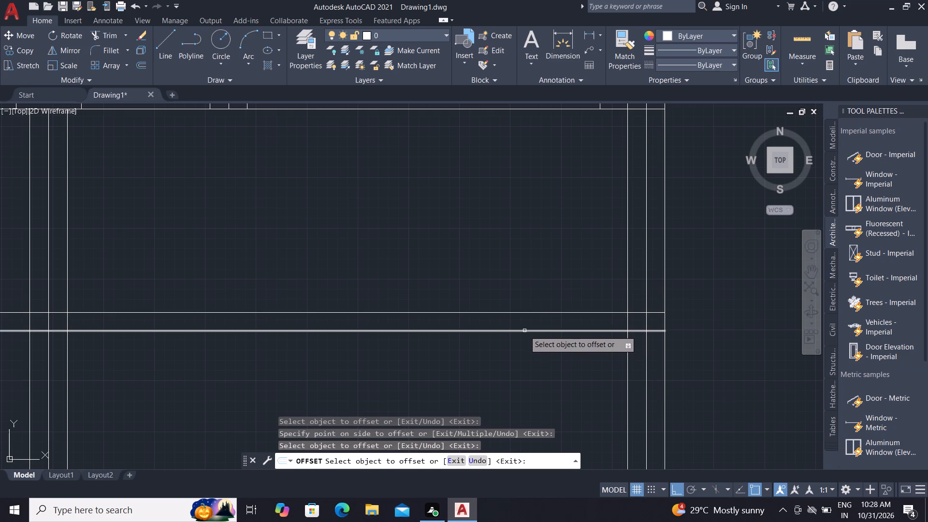
left_click(524, 331)
left_click(530, 368)
scroll(571, 366, "down", 3)
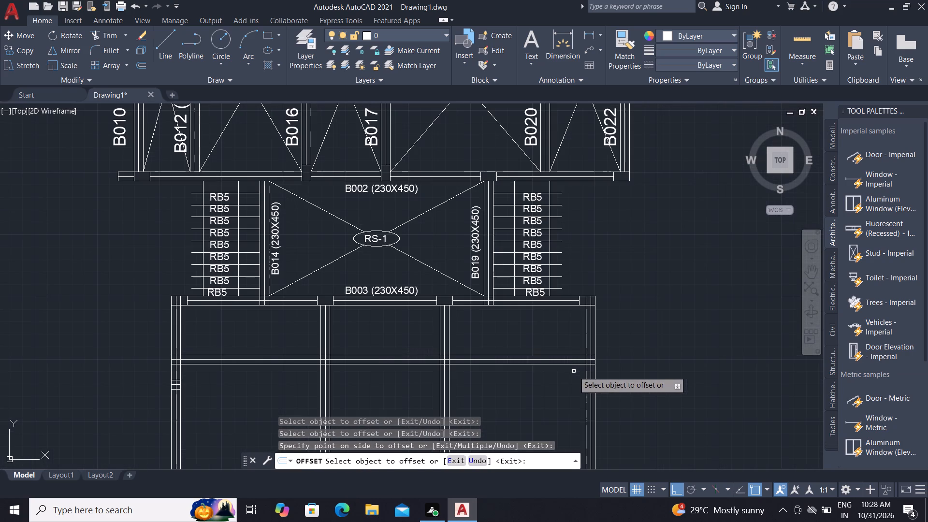
scroll(504, 237, "down", 2)
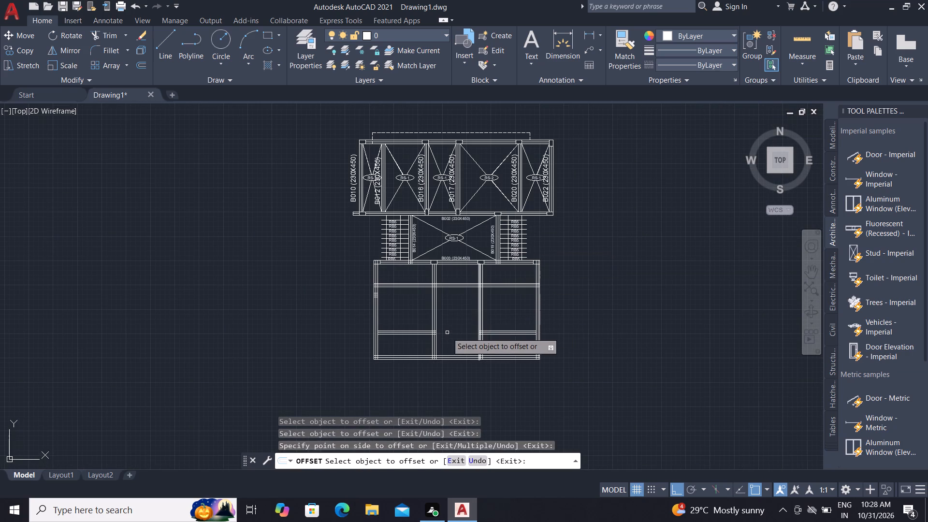
key("Escape")
Trim the new horizontal beam's three lines out of the middle bay.
key("t")
key("r")
key("space")
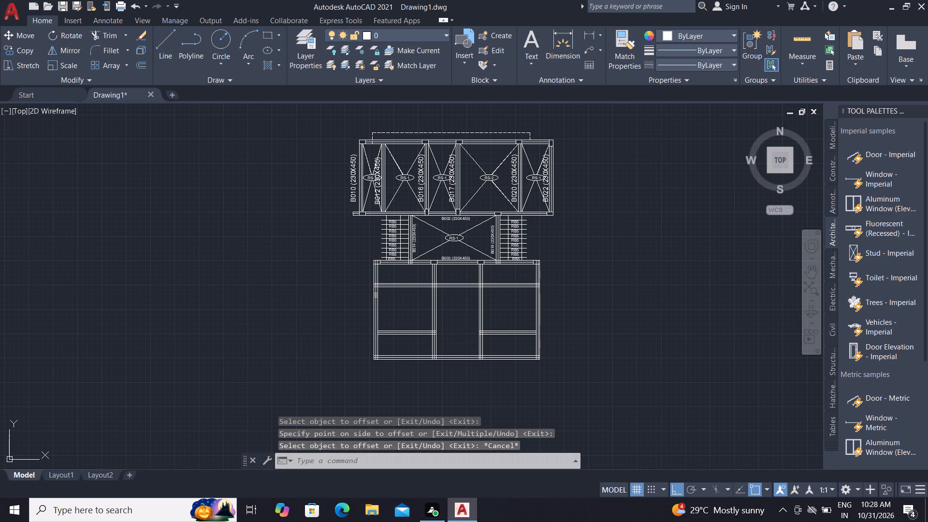
left_click(462, 278)
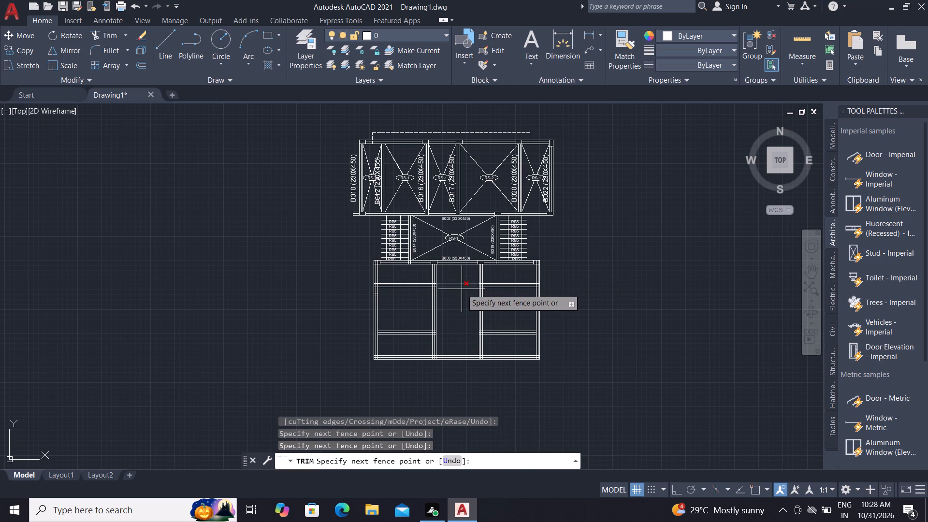
left_click(462, 289)
key("Escape")
Draw a horizontal line about 3223 long across the middle bay, between the levels of the side bays' upper and lower beams.
key("l")
key("space")
scroll(429, 309, "up", 2)
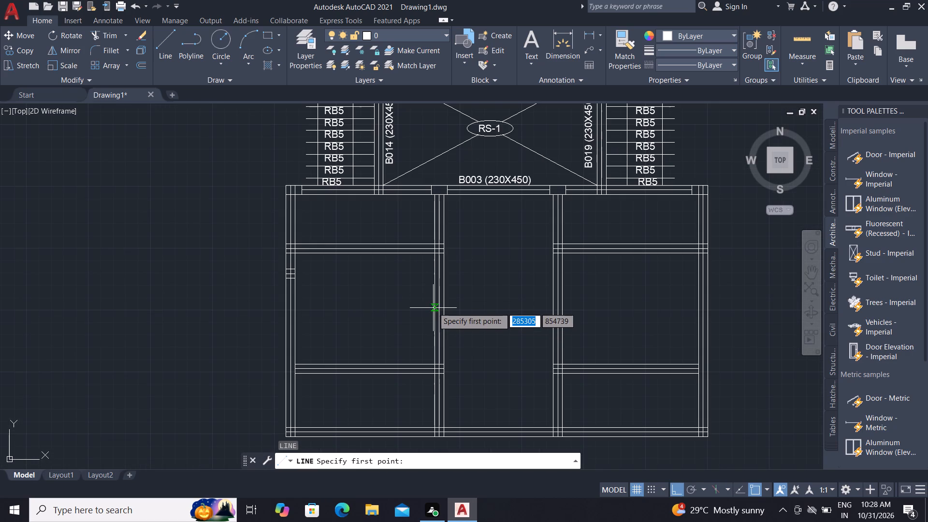
left_click(433, 307)
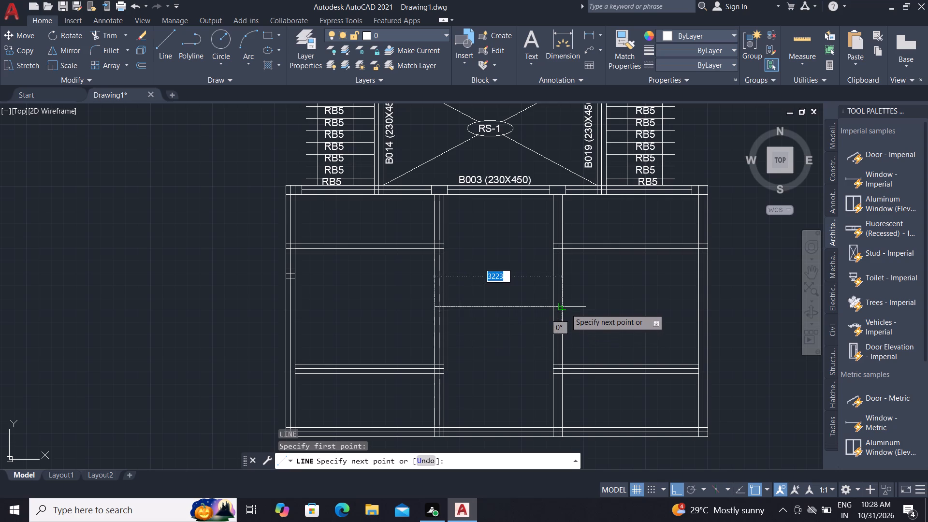
scroll(565, 308, "down", 1)
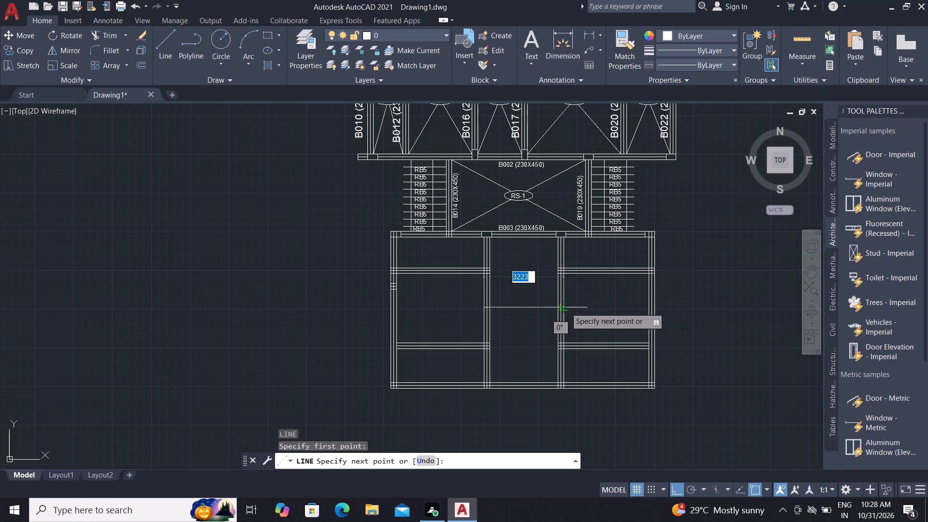
left_click(565, 307)
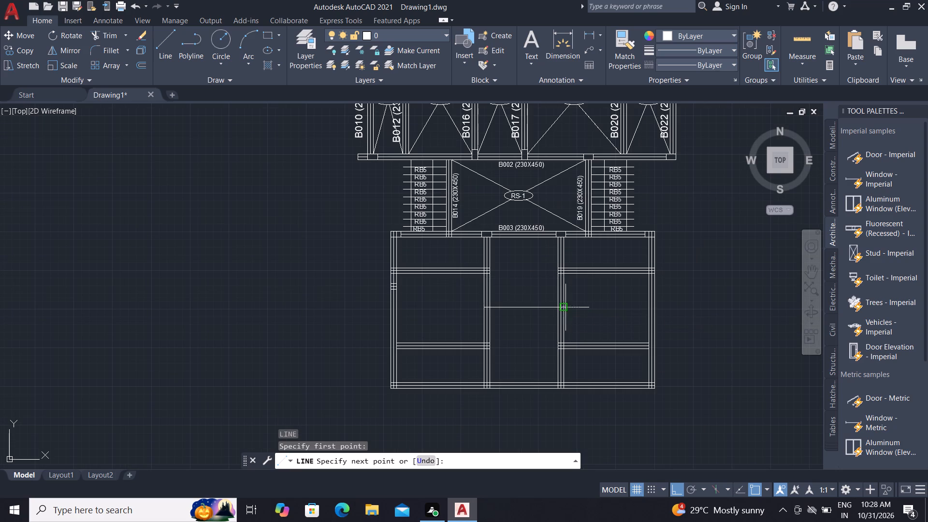
scroll(493, 318, "up", 1)
key("Escape")
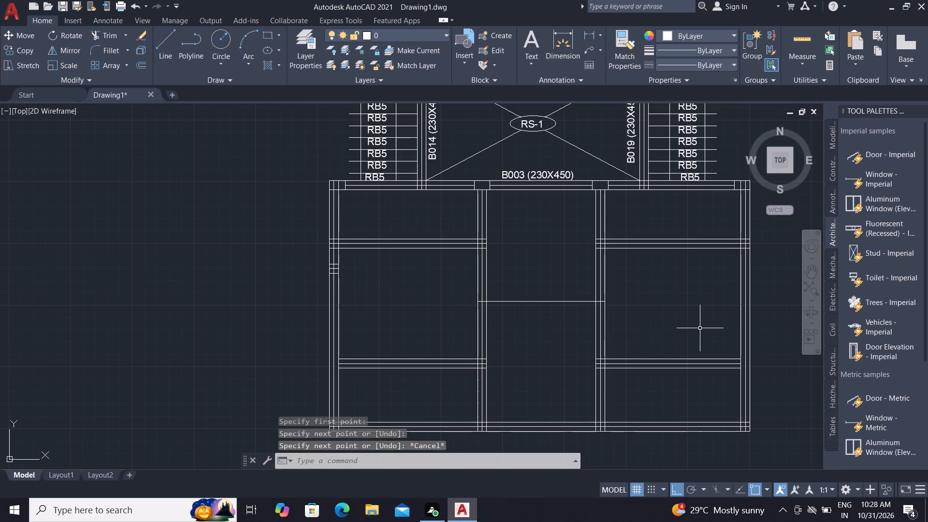
Offset the middle bay's horizontal line 115 above and 115 below.
type("O")
key("space")
key("space")
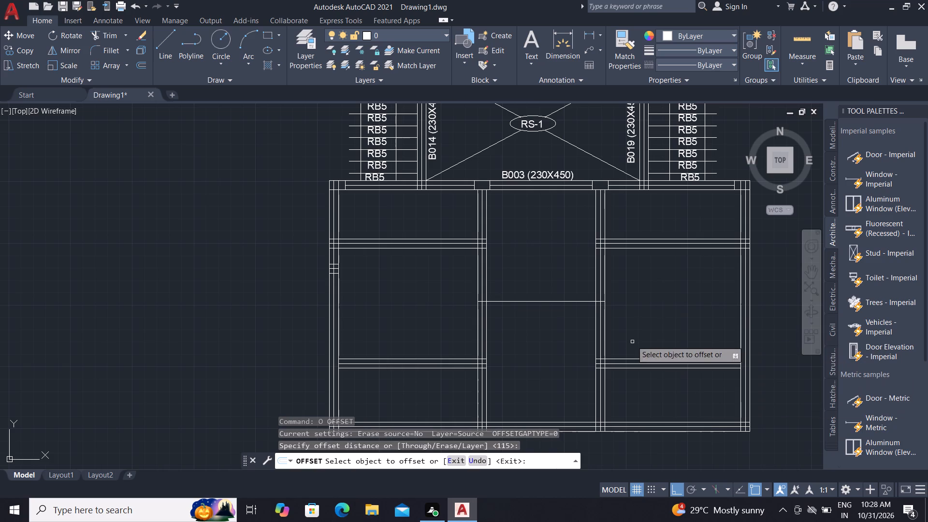
left_click(571, 300)
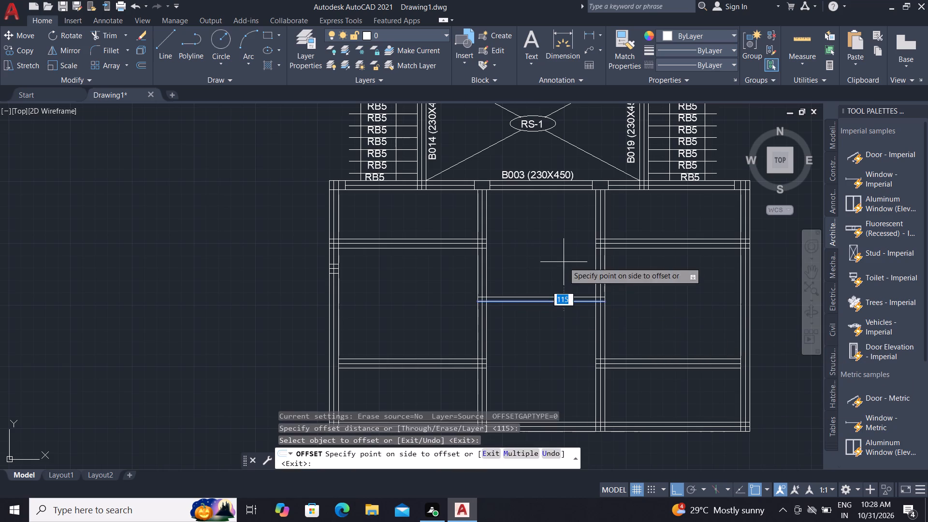
left_click(564, 261)
left_click(558, 302)
left_click(546, 343)
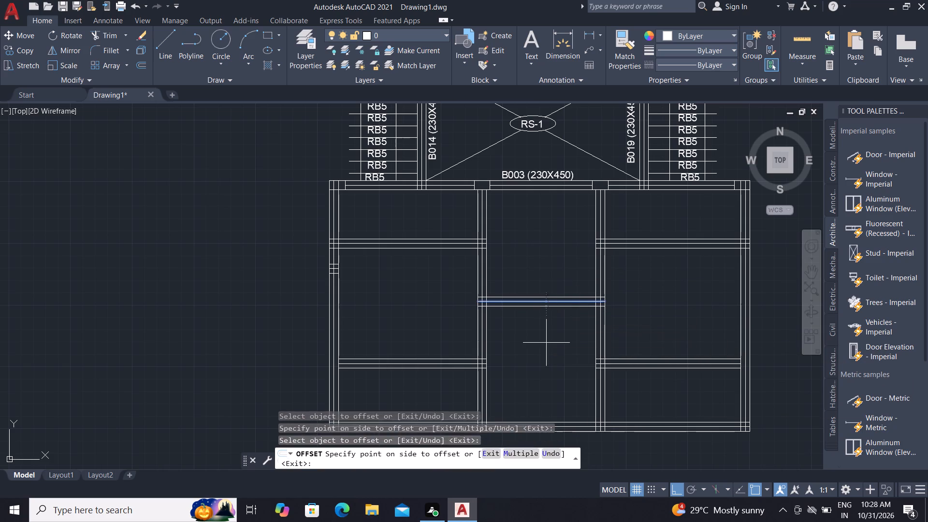
key("Escape")
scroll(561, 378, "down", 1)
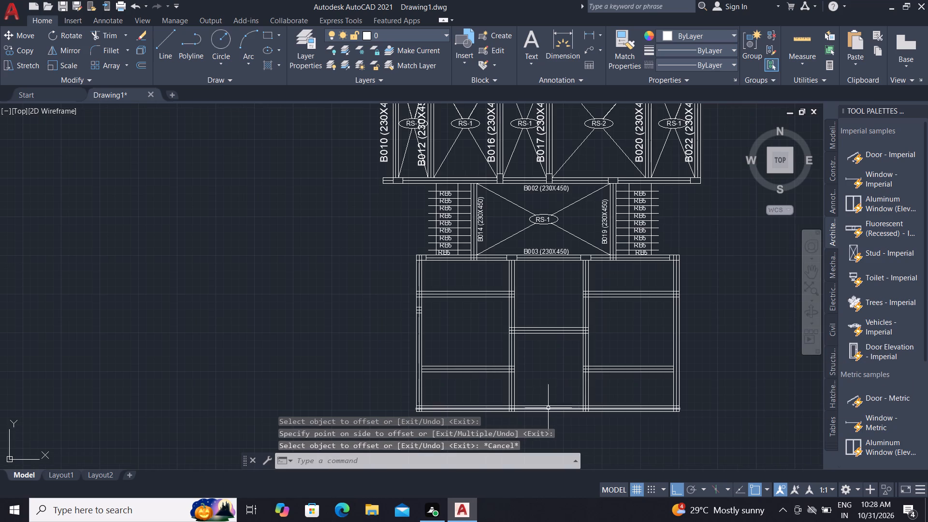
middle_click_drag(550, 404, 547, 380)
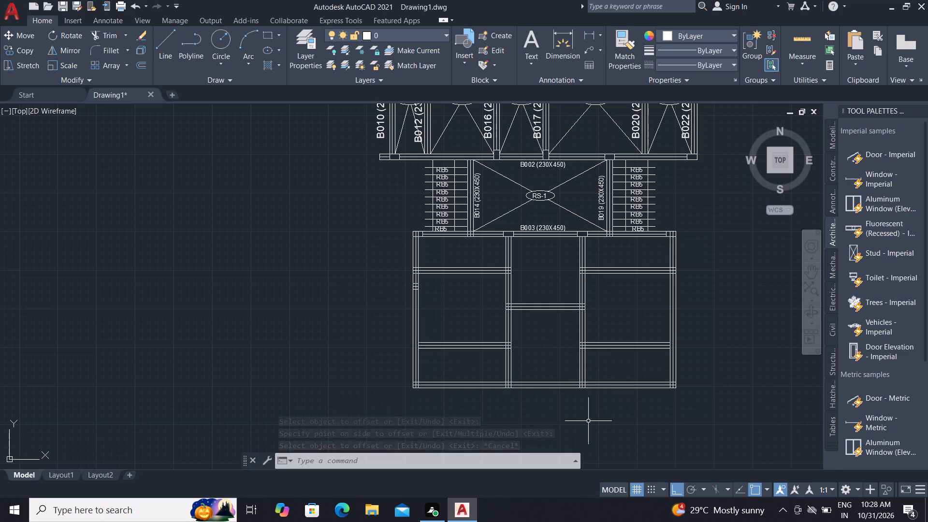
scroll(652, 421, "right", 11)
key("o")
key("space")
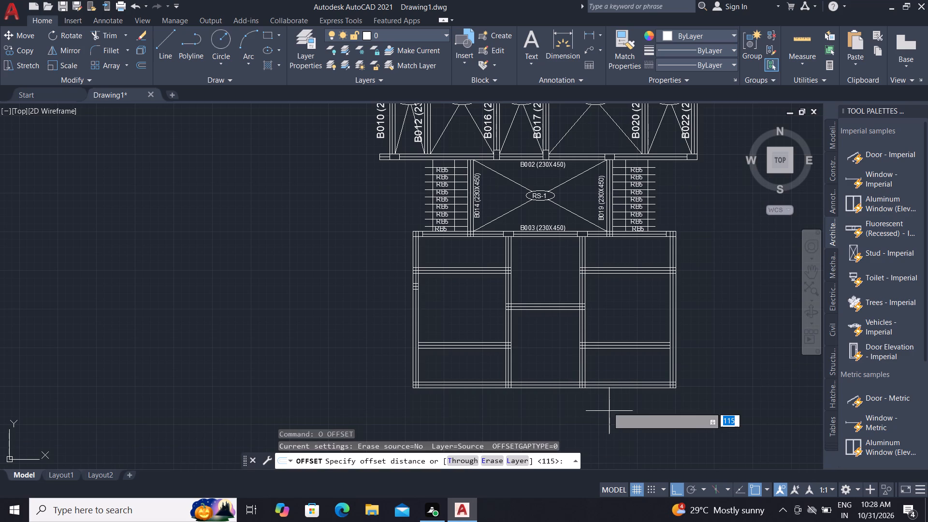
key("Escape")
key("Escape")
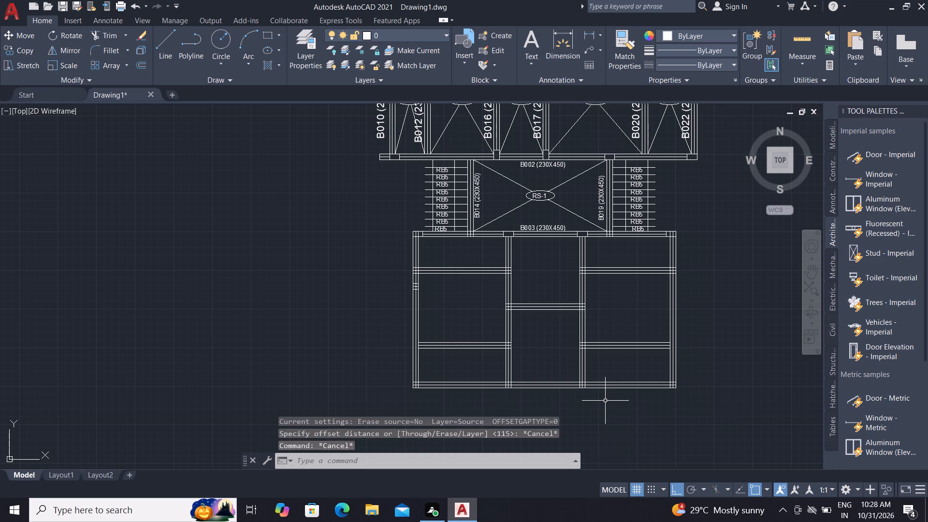
Offset the bottom beam's outer line 3000 downward.
type("O 300")
key("0")
key("space")
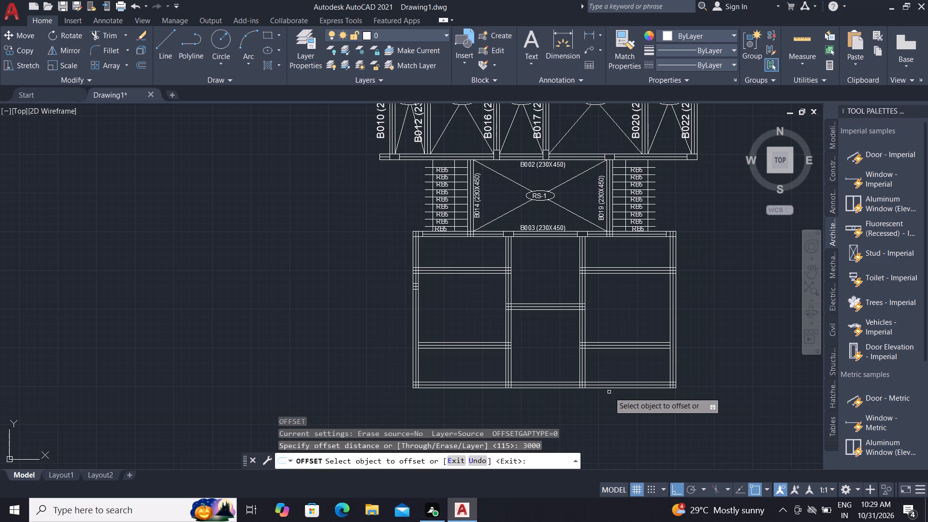
left_click(607, 389)
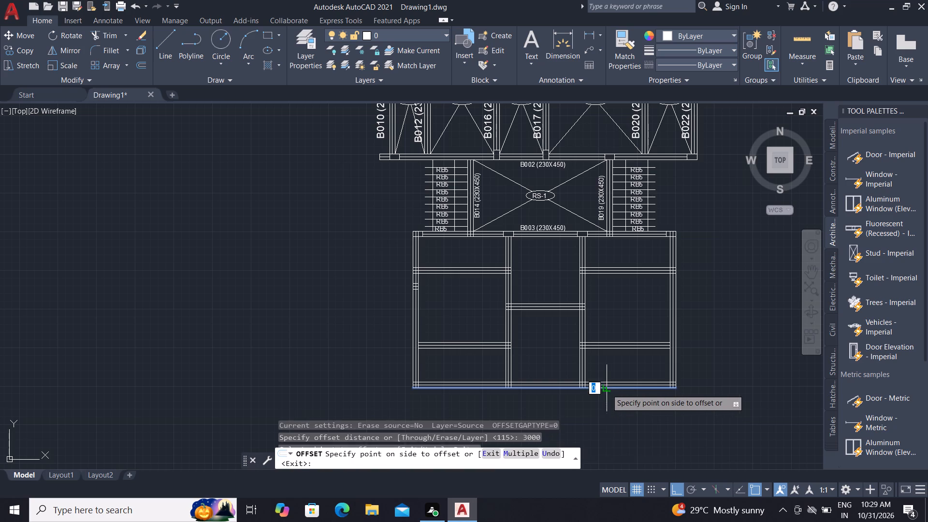
scroll(614, 409, "down", 1)
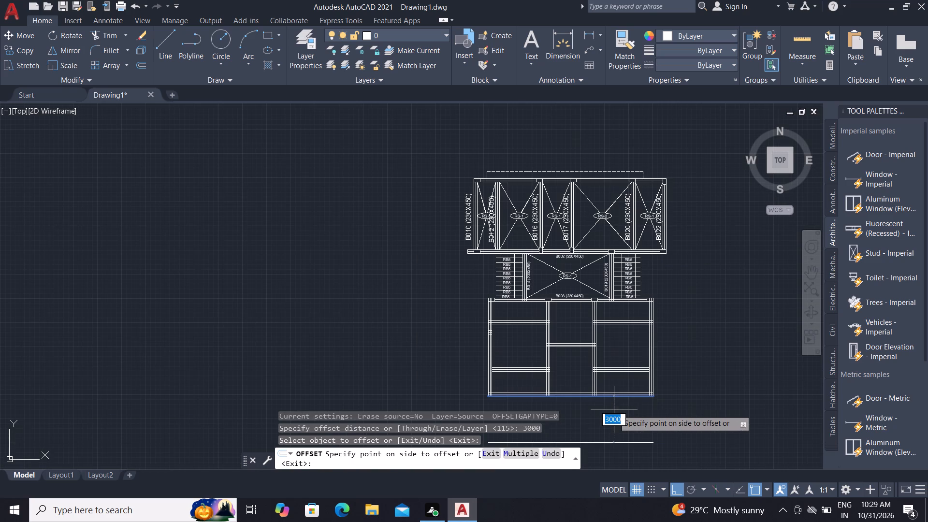
scroll(621, 411, "down", 1)
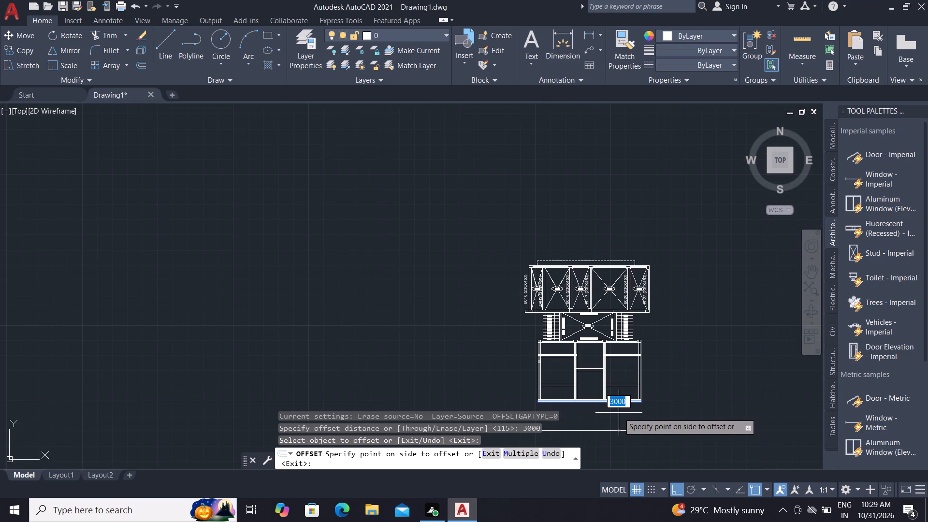
left_click(619, 413)
scroll(712, 251, "down", 1)
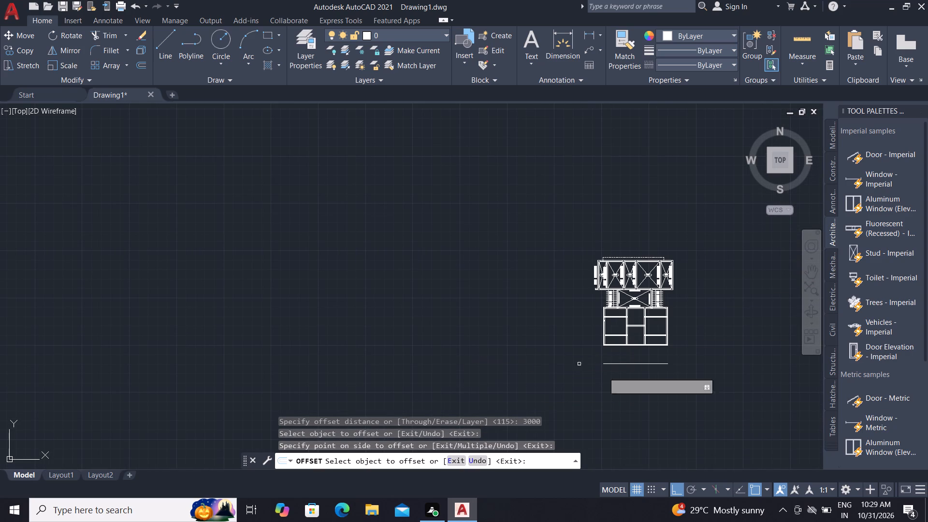
scroll(619, 360, "up", 4)
scroll(386, 286, "down", 1)
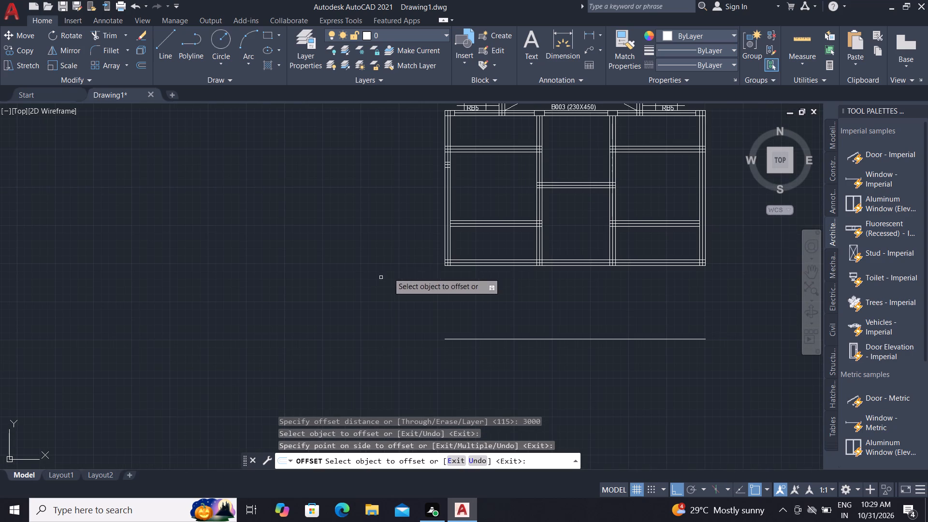
key("Escape")
key("Escape")
key("Escape")
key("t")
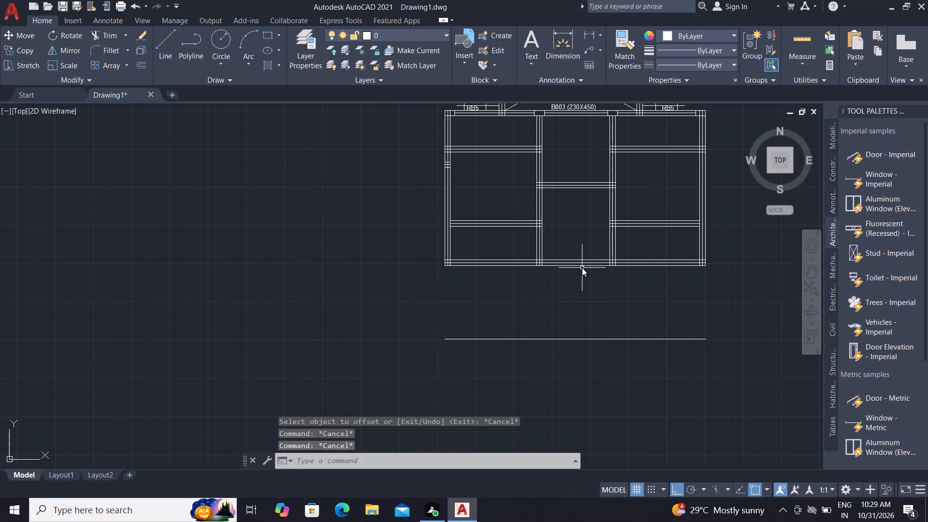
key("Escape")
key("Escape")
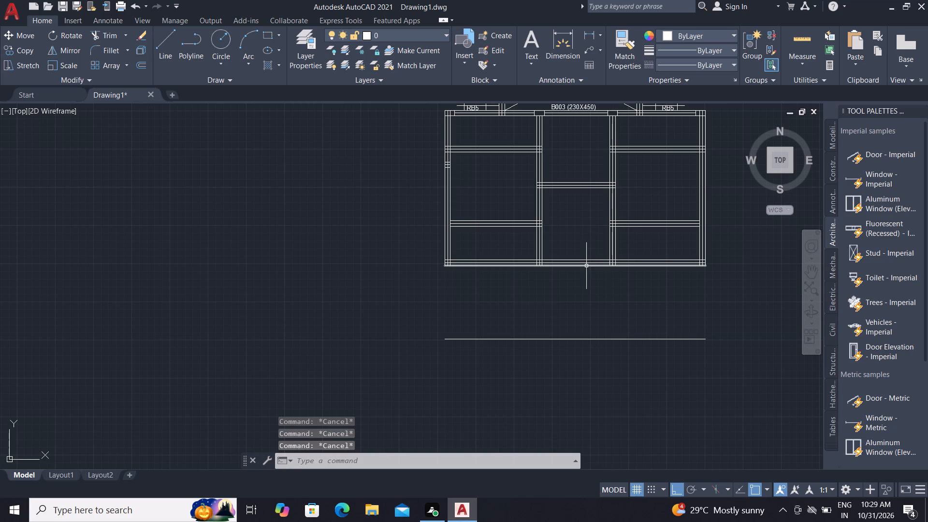
Extend the three lines of each outer side beam down to the new bottom line.
key("e")
key("x")
key("space")
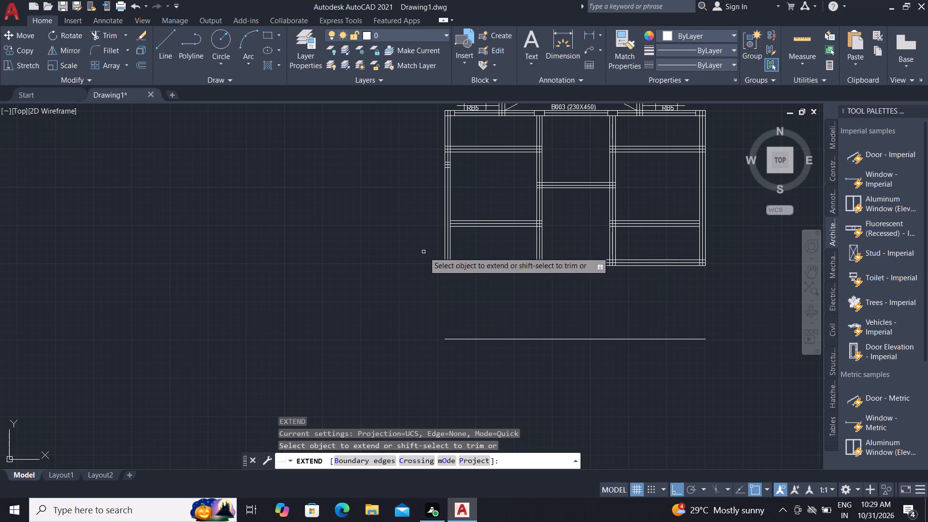
scroll(453, 246, "up", 1)
left_click(440, 258)
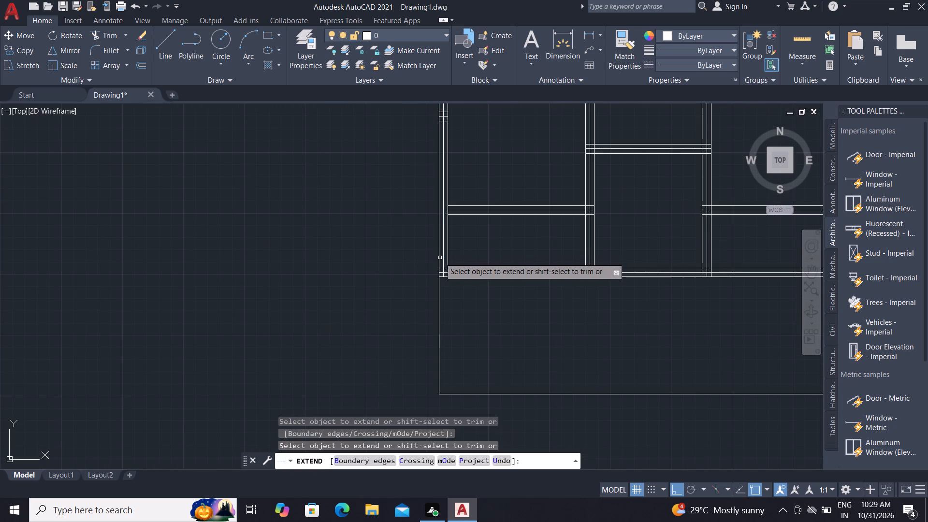
left_click(443, 260)
left_click(449, 262)
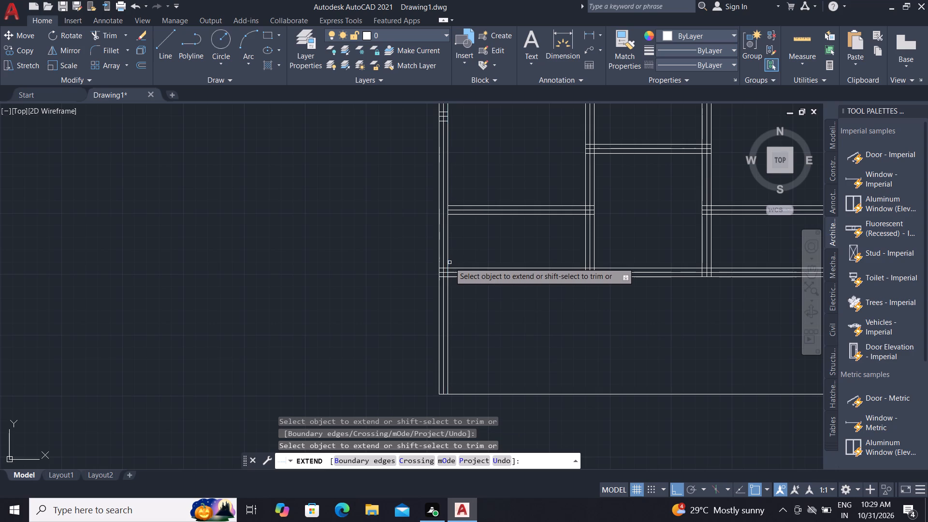
scroll(352, 275, "down", 1)
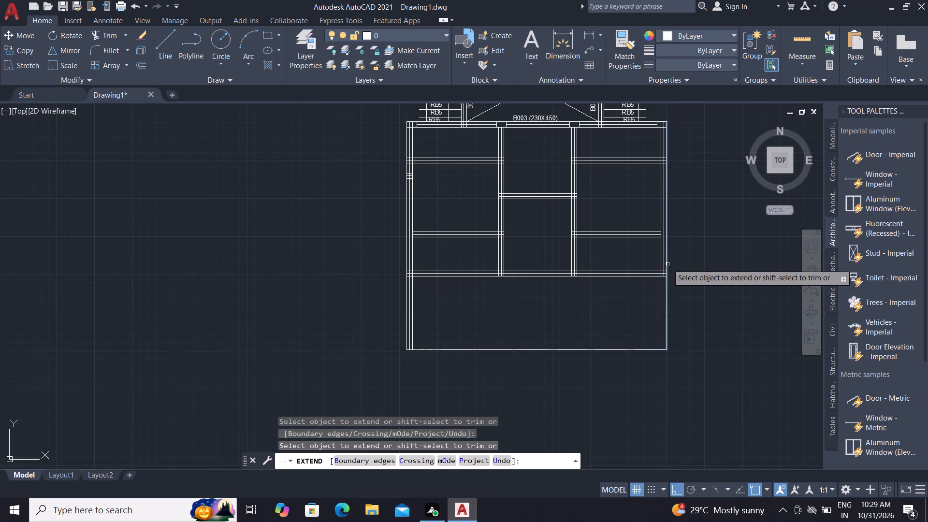
left_click(667, 263)
left_click(661, 262)
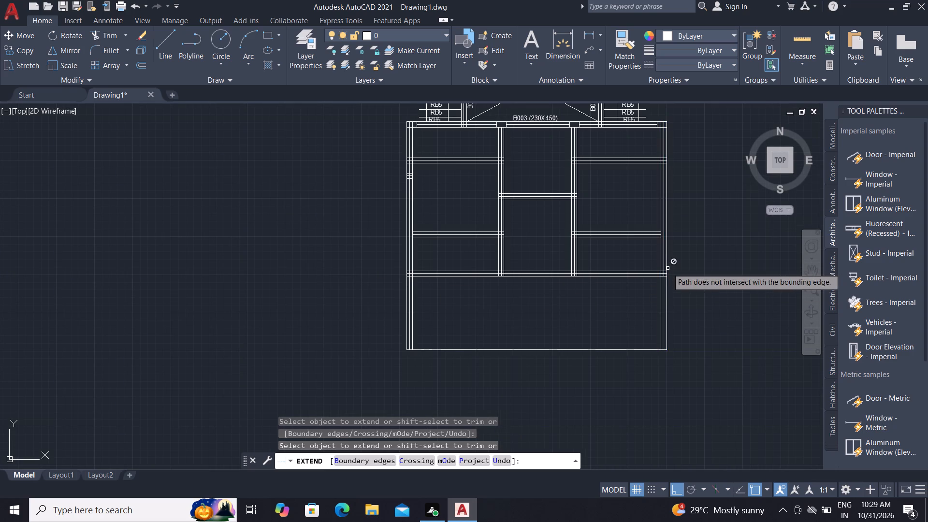
left_click(665, 270)
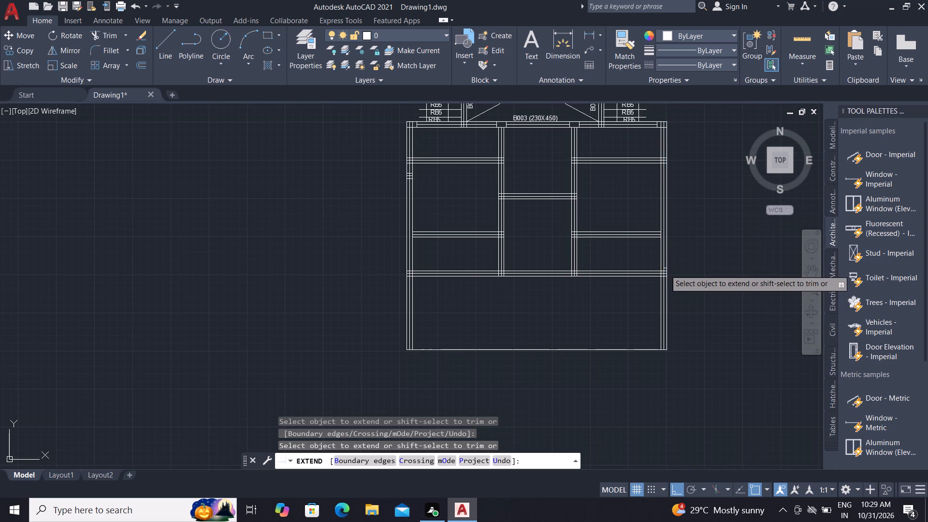
key("Escape")
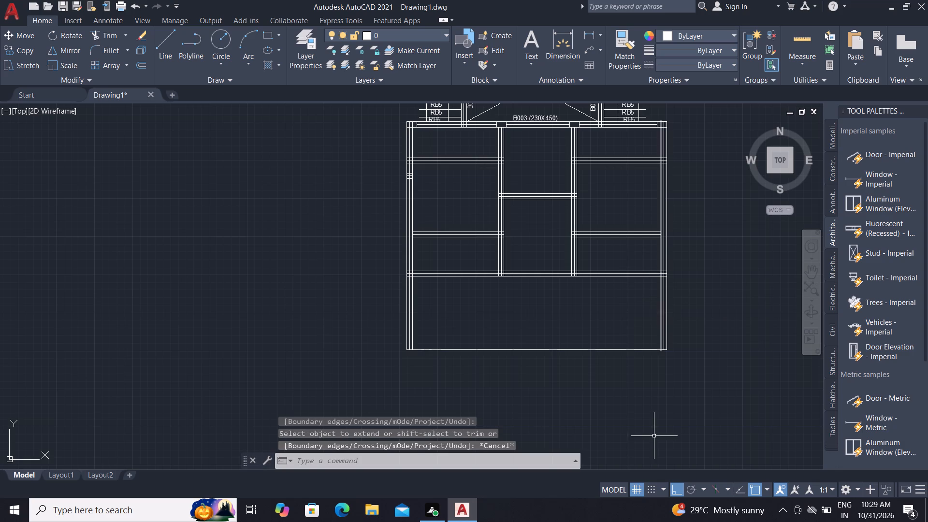
key("Escape")
Offset the new bottom line 115 upward twice in succession, forming a three-line bottom beam.
key("o")
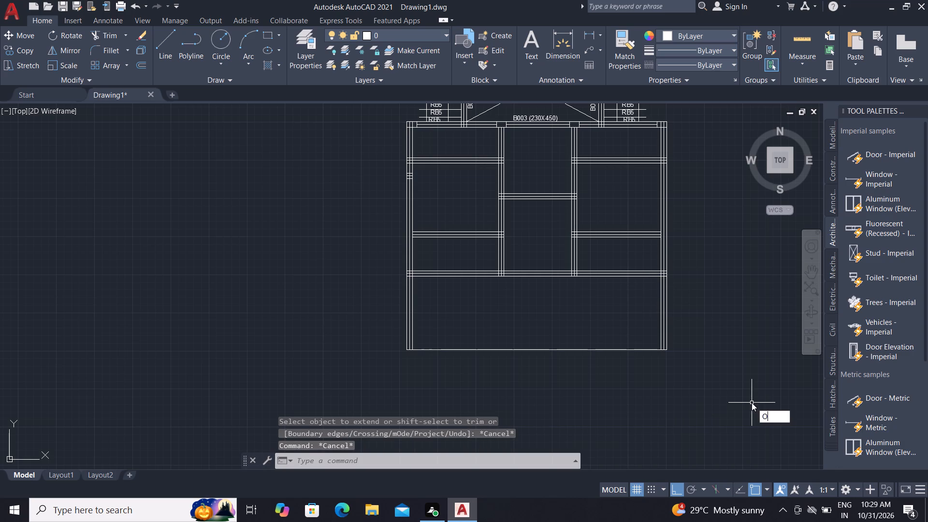
key("space")
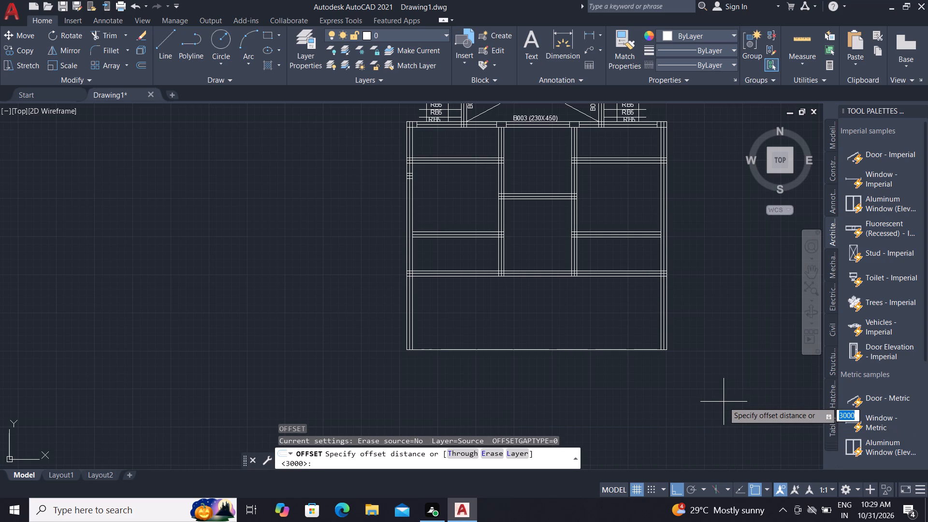
type("11")
type("5 B")
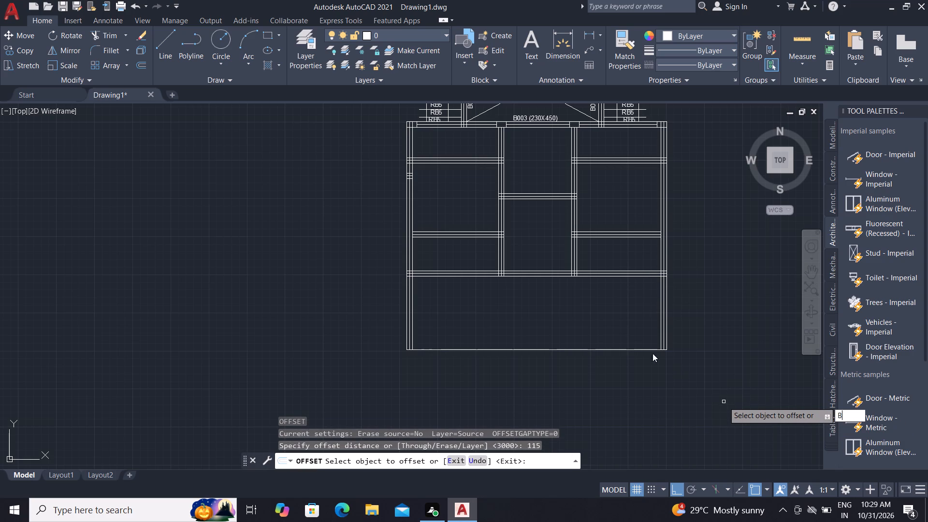
key("Escape")
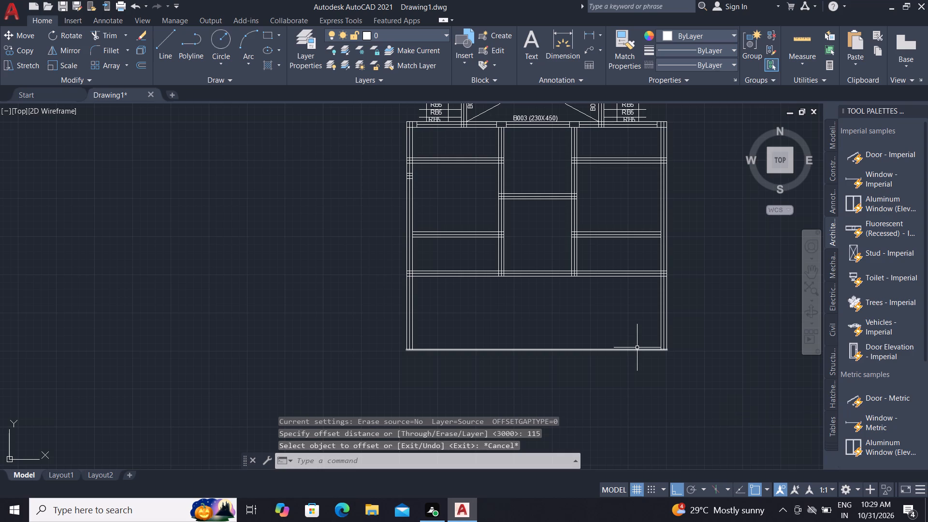
type("O")
key("space")
key("space")
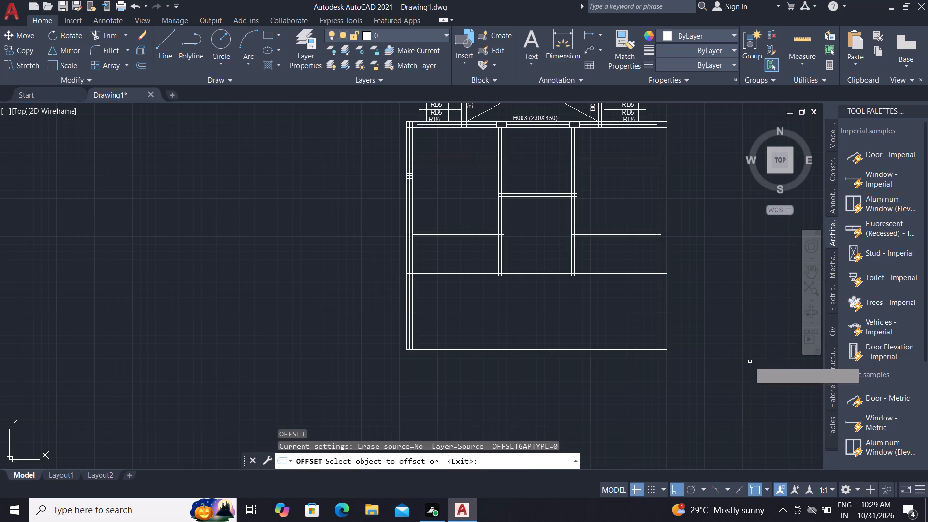
left_click(572, 350)
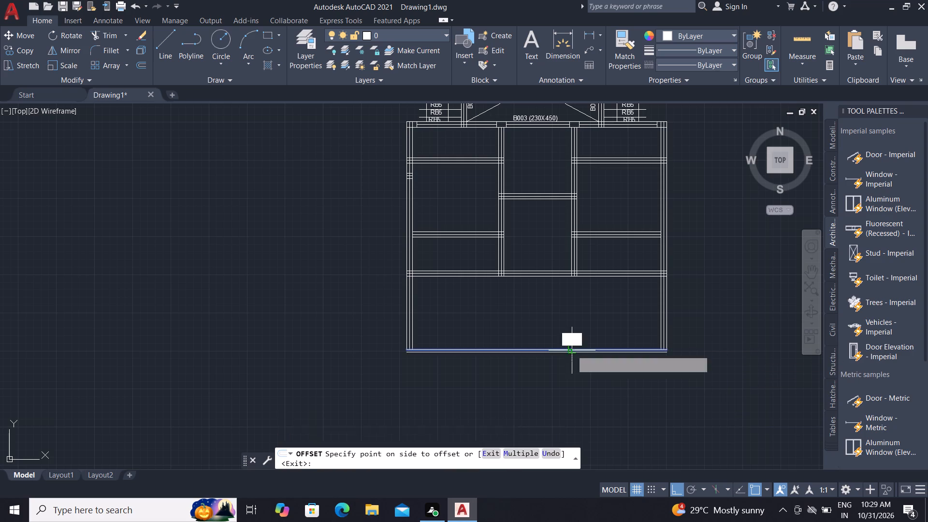
left_click(567, 331)
scroll(572, 336, "up", 1)
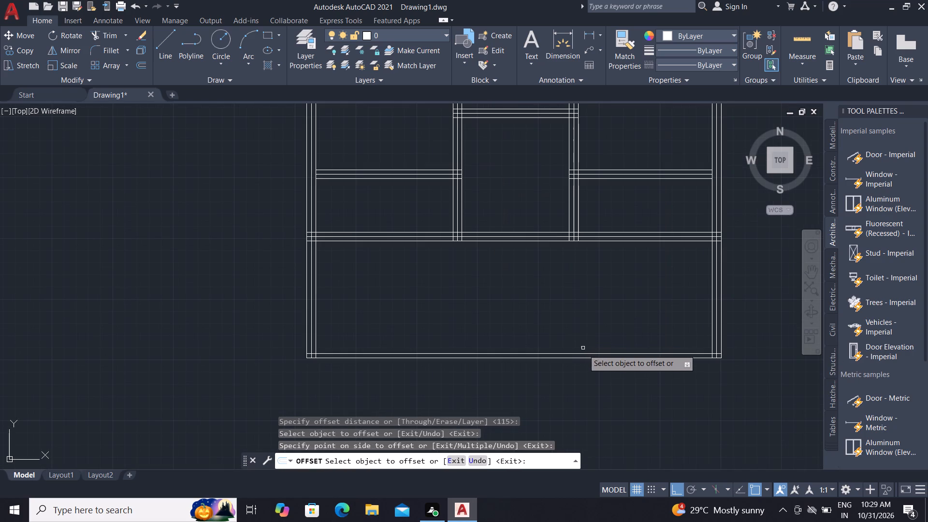
left_click(587, 354)
left_click(595, 289)
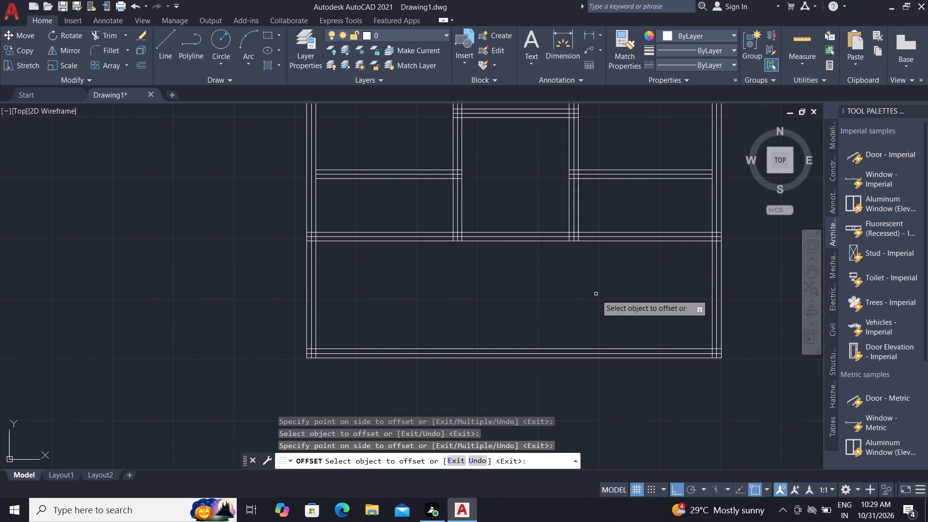
key("Escape")
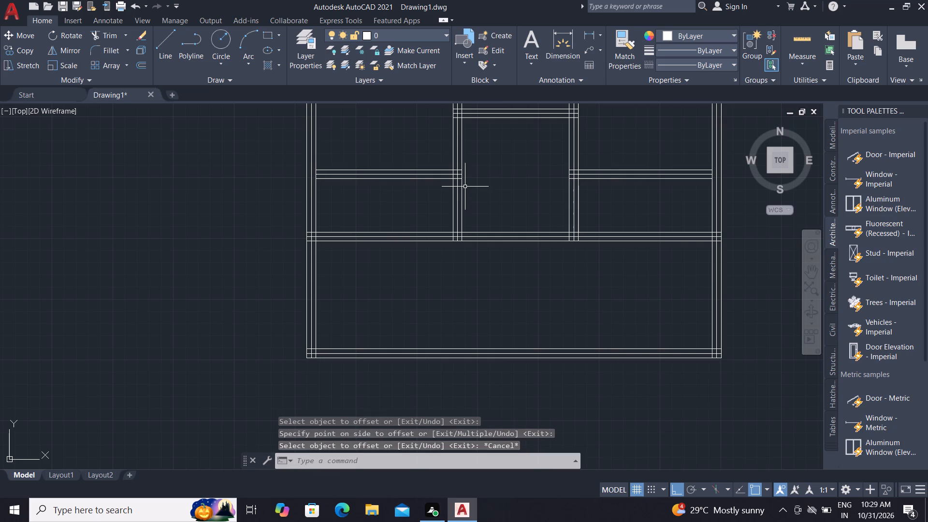
Extend the three lines of both interior vertical beams down to the new bottom beam.
key("e")
key("x")
key("space")
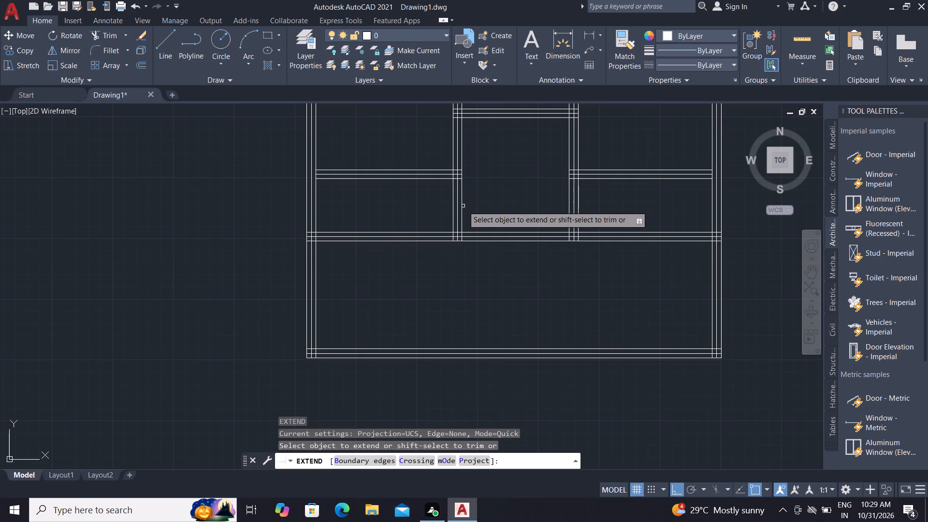
left_click(462, 206)
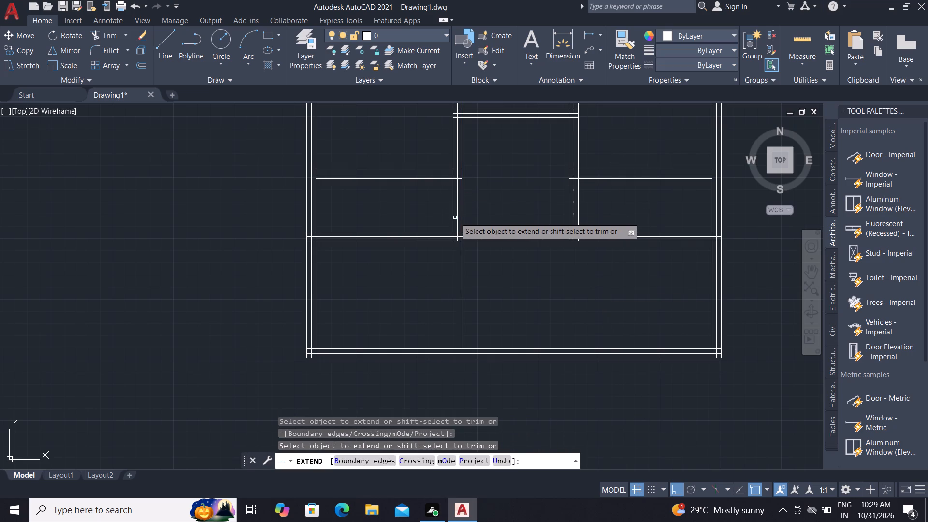
left_click(453, 217)
left_click(457, 217)
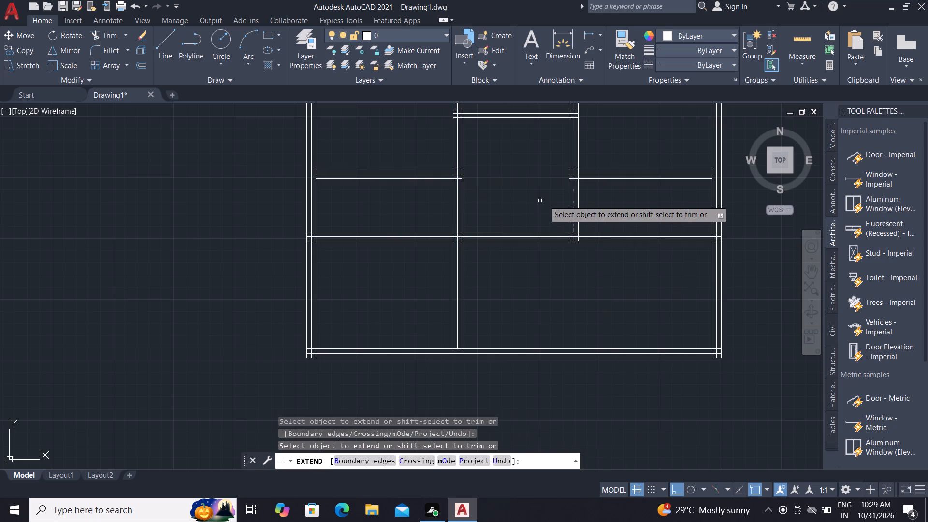
left_click(568, 221)
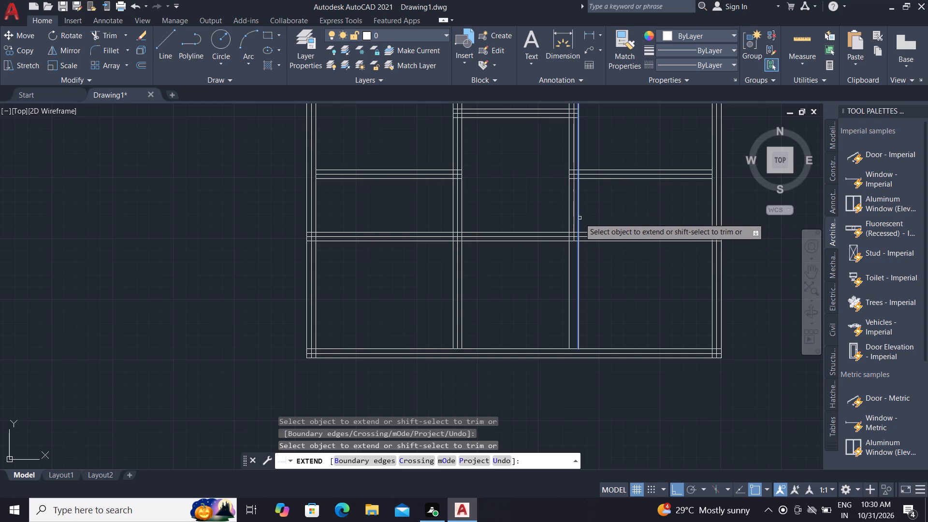
left_click(578, 219)
left_click(573, 218)
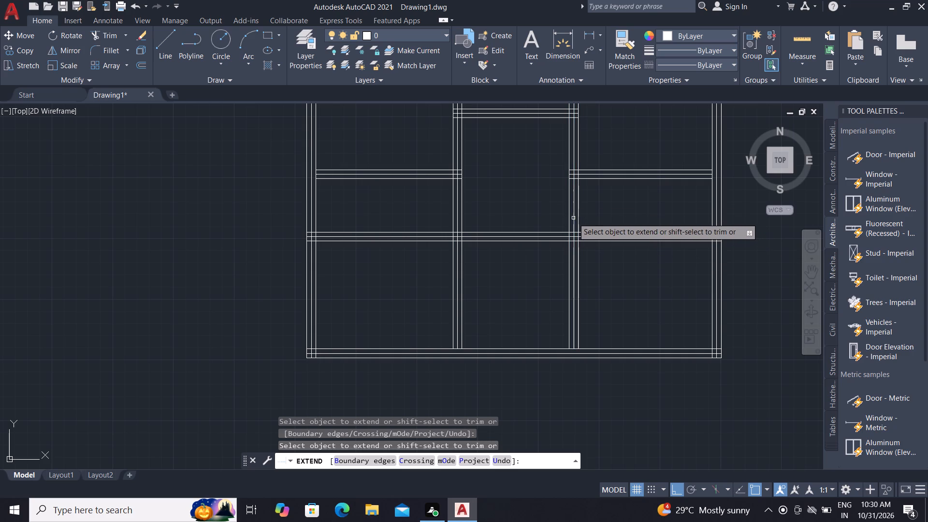
key("Escape")
Trim the former bottom beam's three lines out of the middle bay.
key("t")
key("r")
key("space")
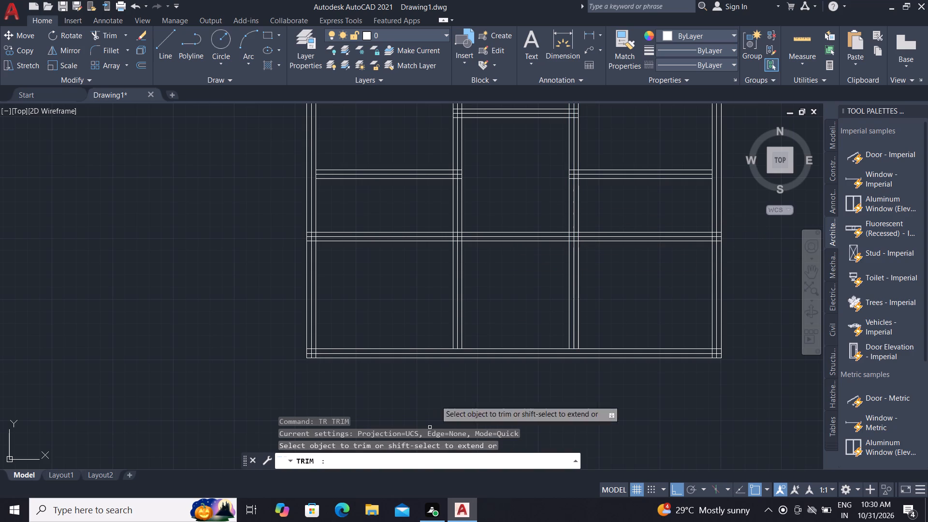
left_click(502, 215)
left_click(509, 265)
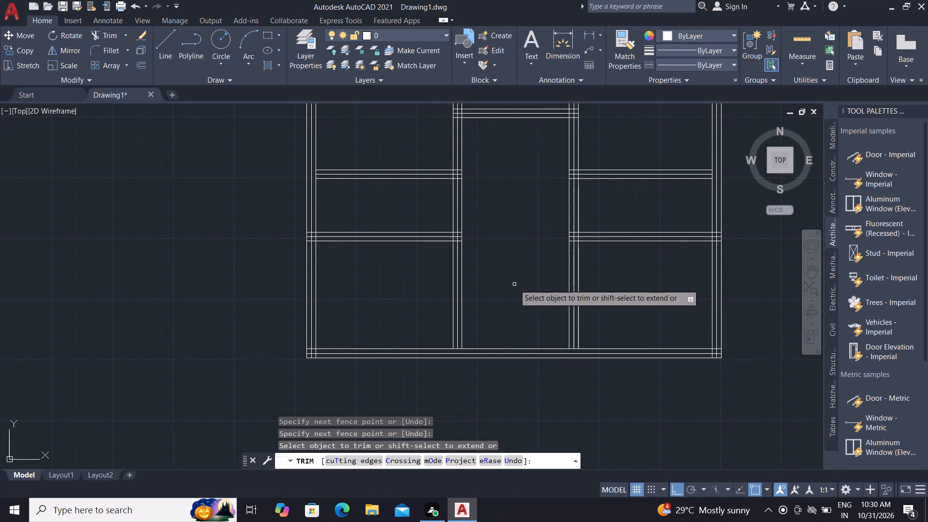
key("Escape")
Trim the former bottom beam's three lines out of the left and right bays.
scroll(532, 346, "down", 2)
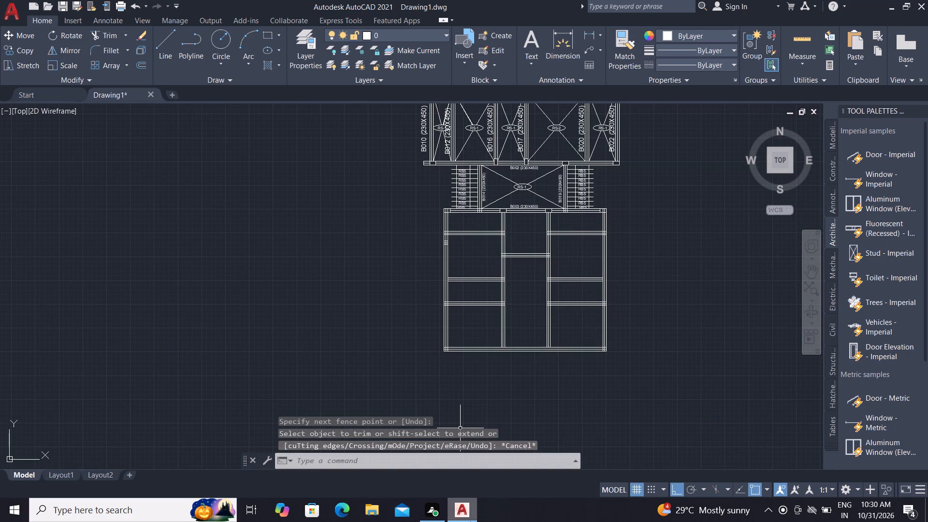
scroll(477, 521, "down", 2)
scroll(509, 438, "down", 1)
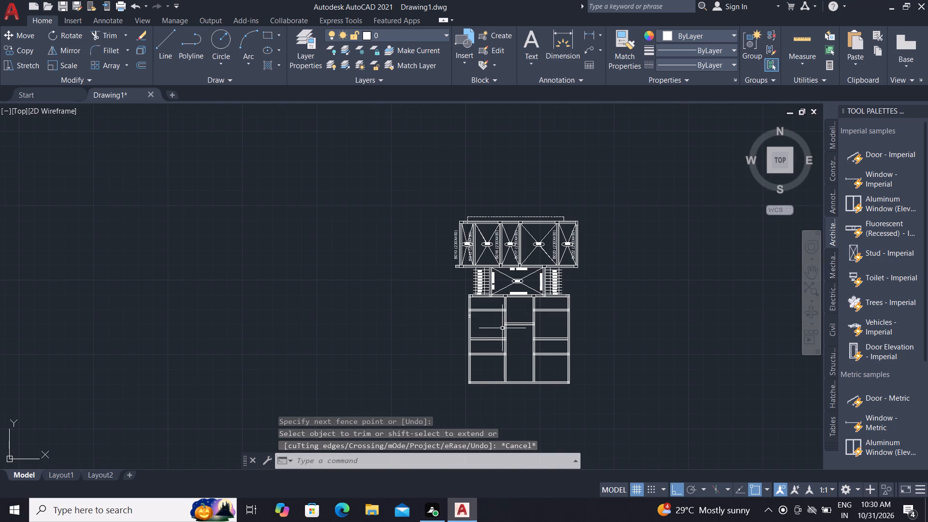
scroll(504, 347, "up", 2)
key("t")
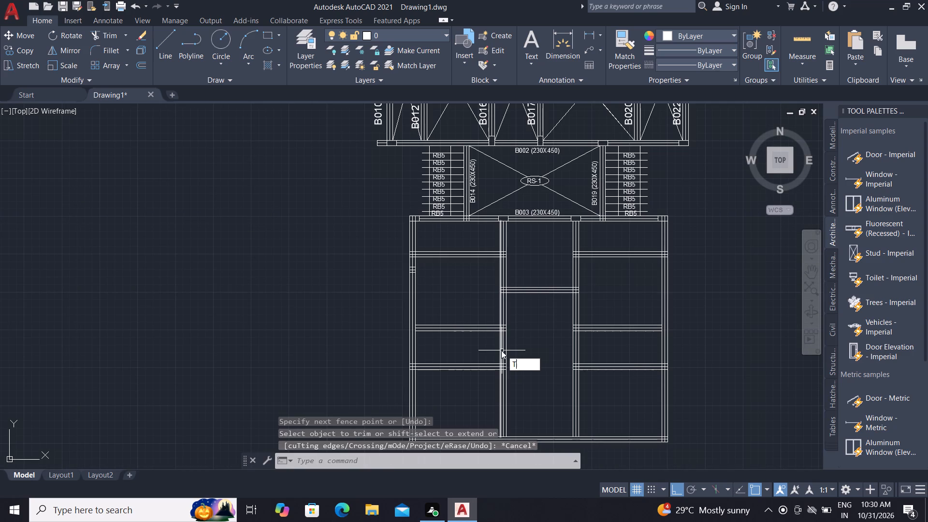
key("r")
key("space")
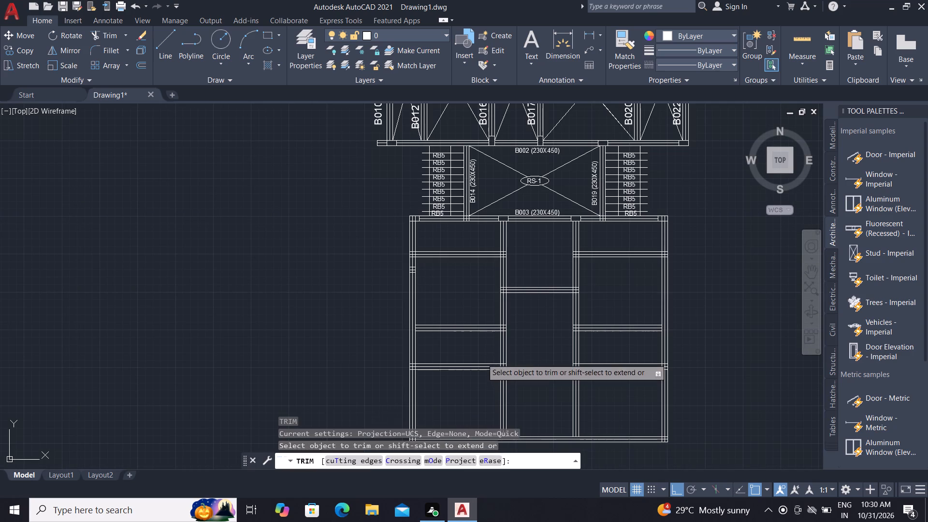
left_click(482, 359)
left_click(471, 383)
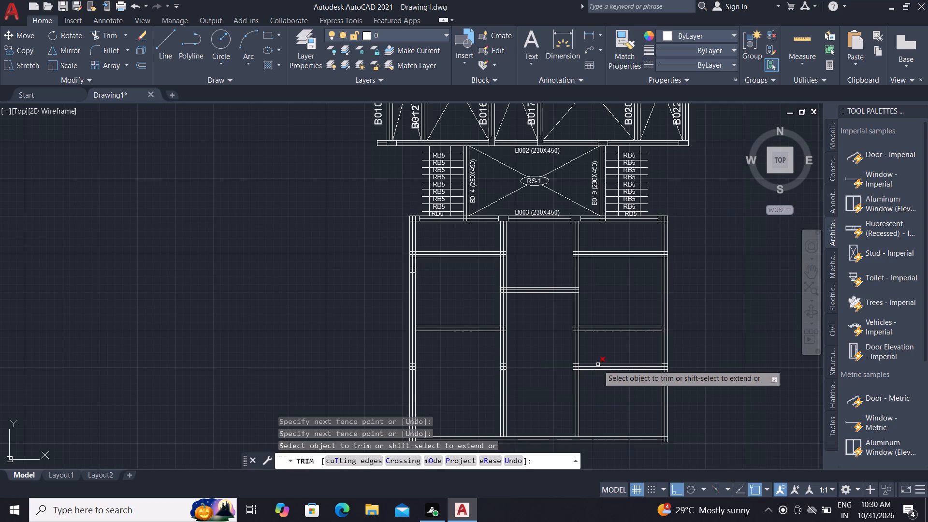
left_click(604, 356)
left_click(610, 373)
scroll(626, 362, "down", 1)
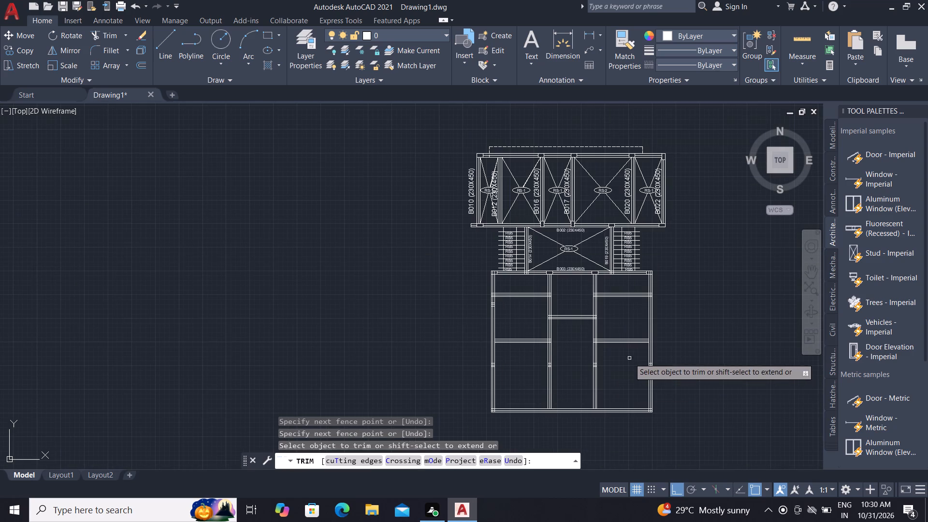
key("Escape")
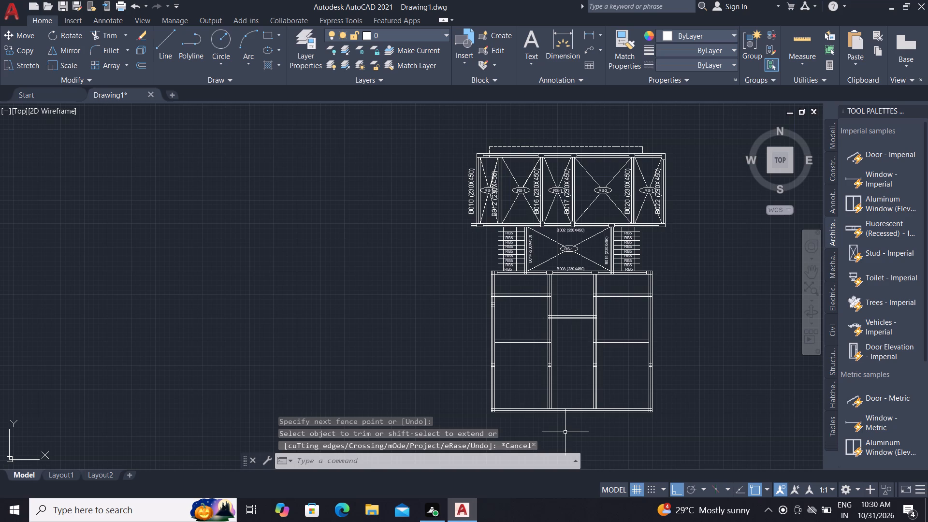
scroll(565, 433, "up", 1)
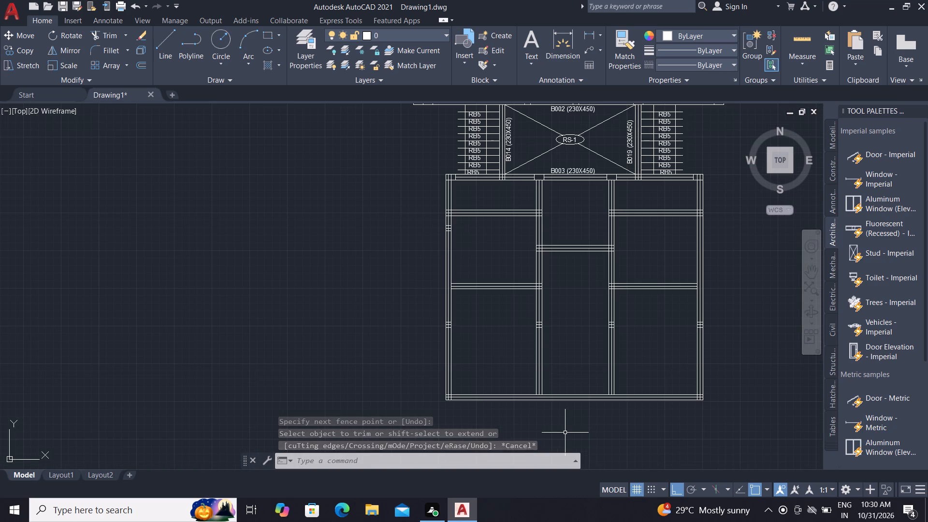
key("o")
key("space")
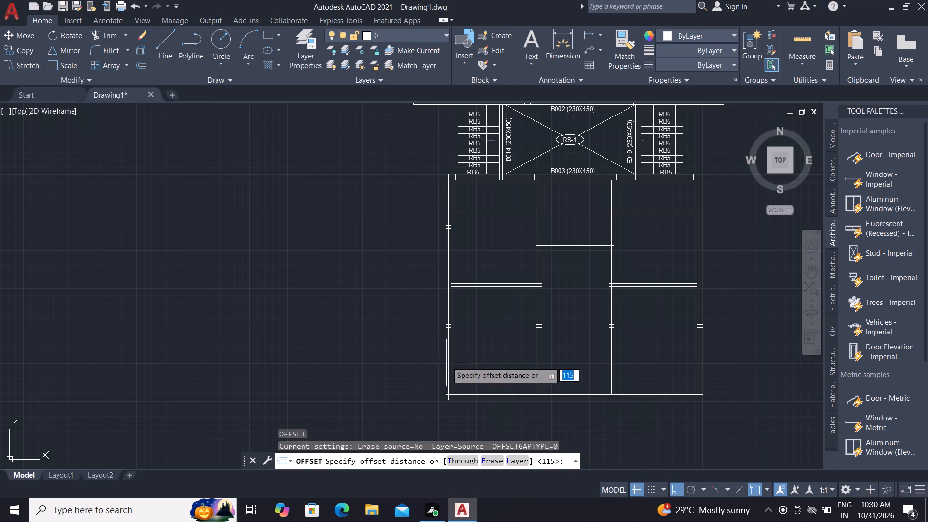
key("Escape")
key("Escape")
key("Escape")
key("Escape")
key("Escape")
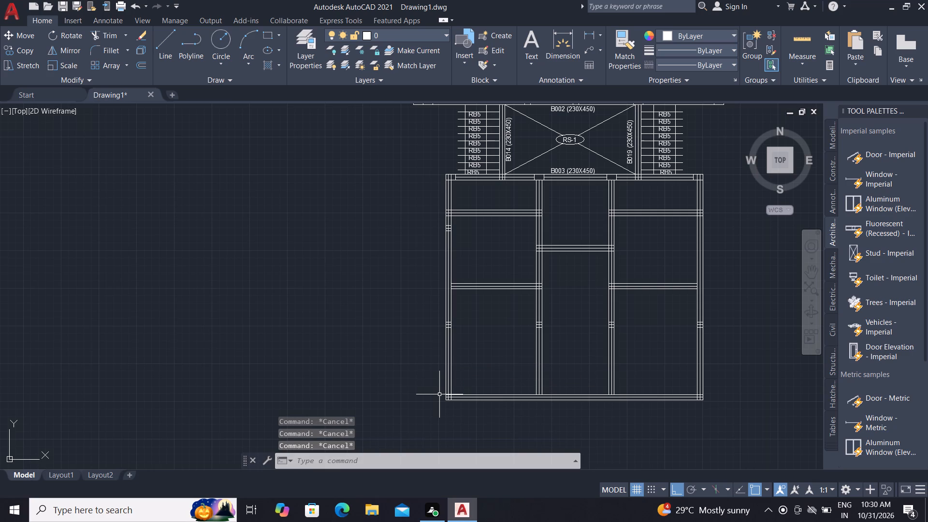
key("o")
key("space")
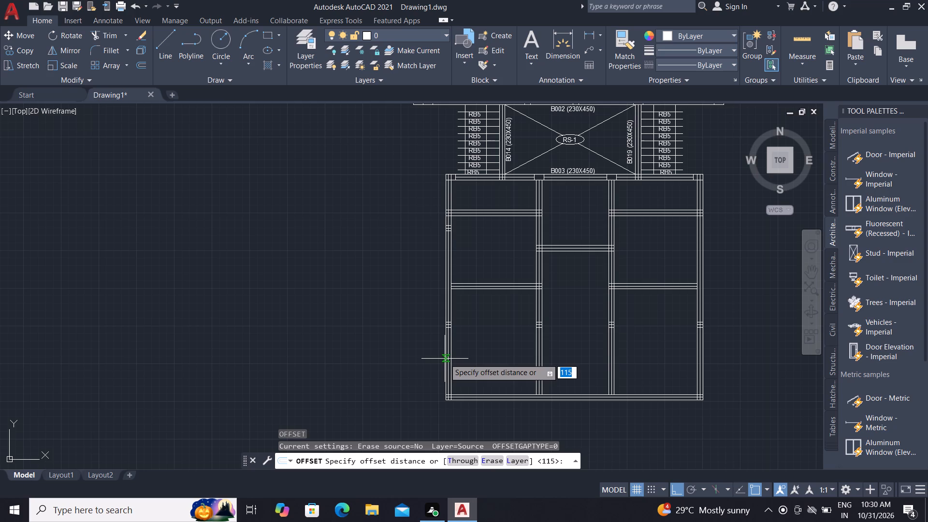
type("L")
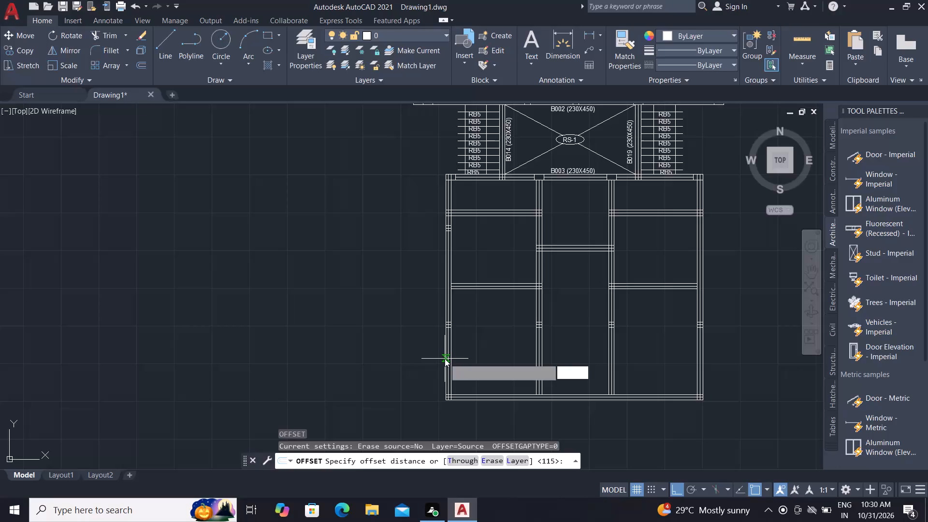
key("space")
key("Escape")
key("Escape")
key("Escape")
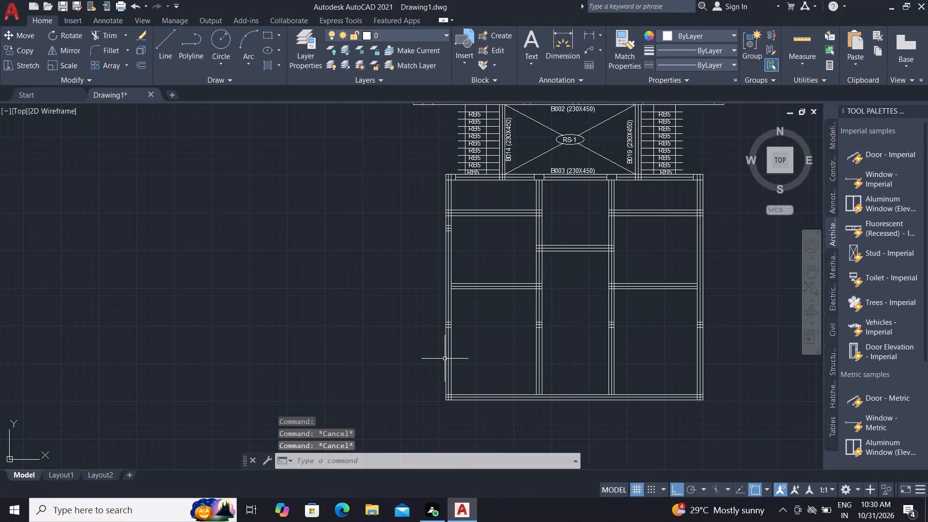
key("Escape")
Draw a horizontal line across the lower bays, from the left outer beam's outer edge to the right outer beam's outer edge.
type("L")
key("space")
left_click(445, 359)
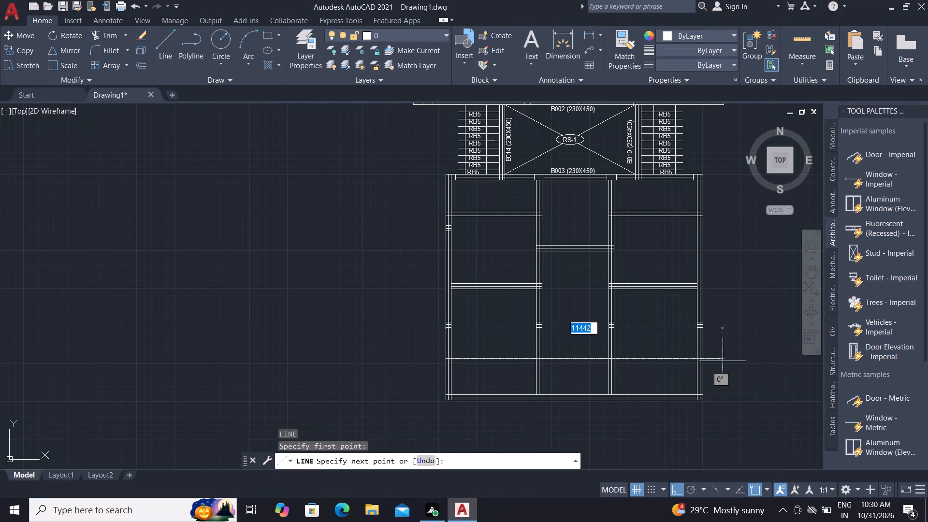
key("F8")
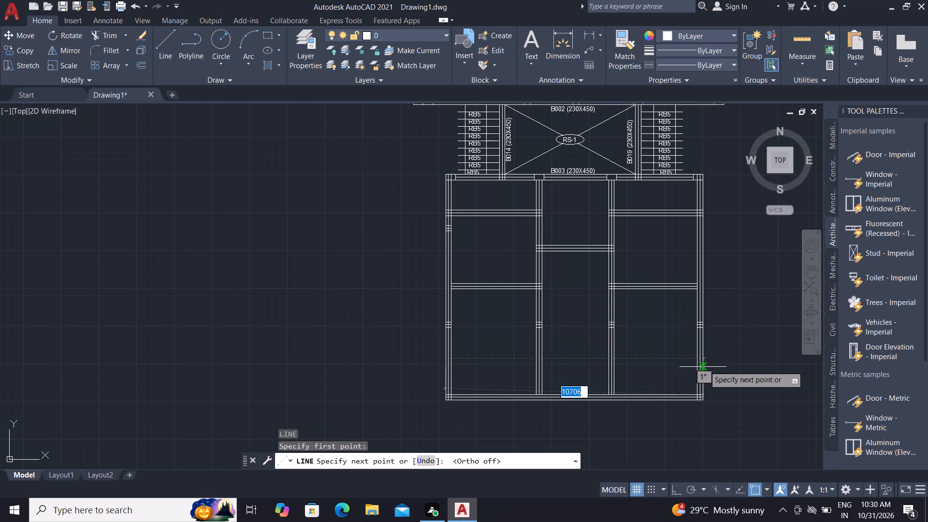
scroll(702, 367, "up", 1)
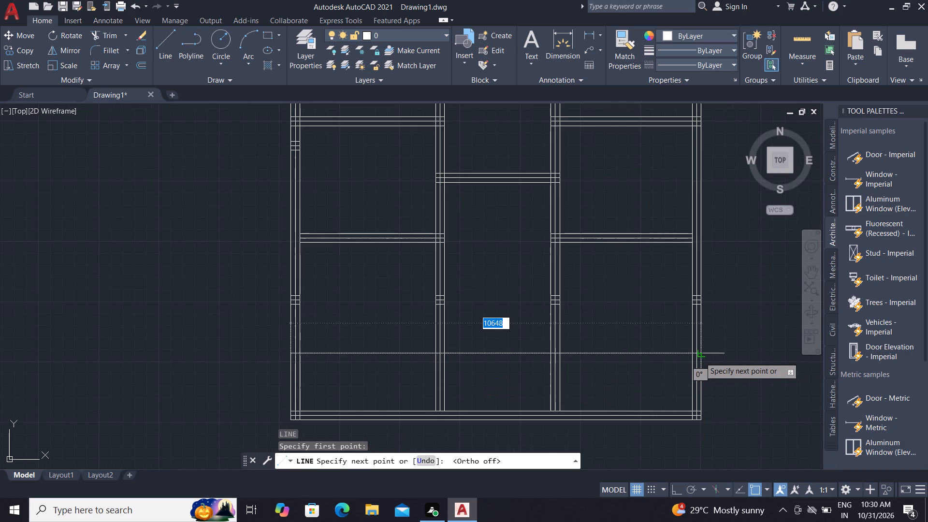
left_click(701, 354)
key("Escape")
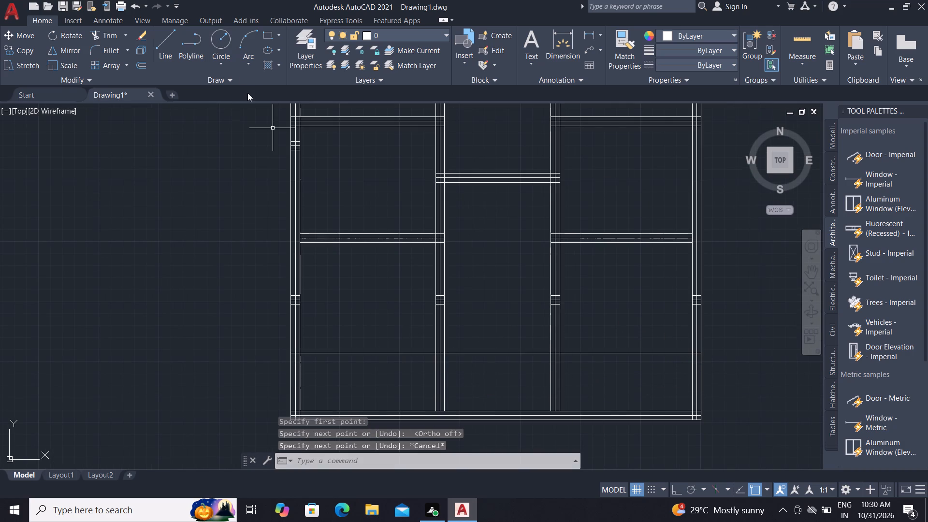
Delete the three lines of the bottom beam below the new horizontal line.
scroll(247, 87, "down", 1)
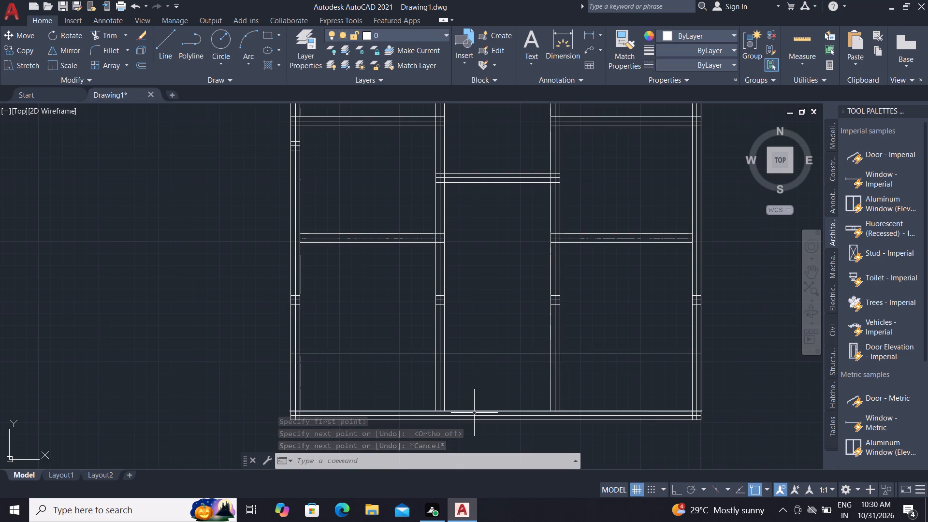
left_click(469, 412)
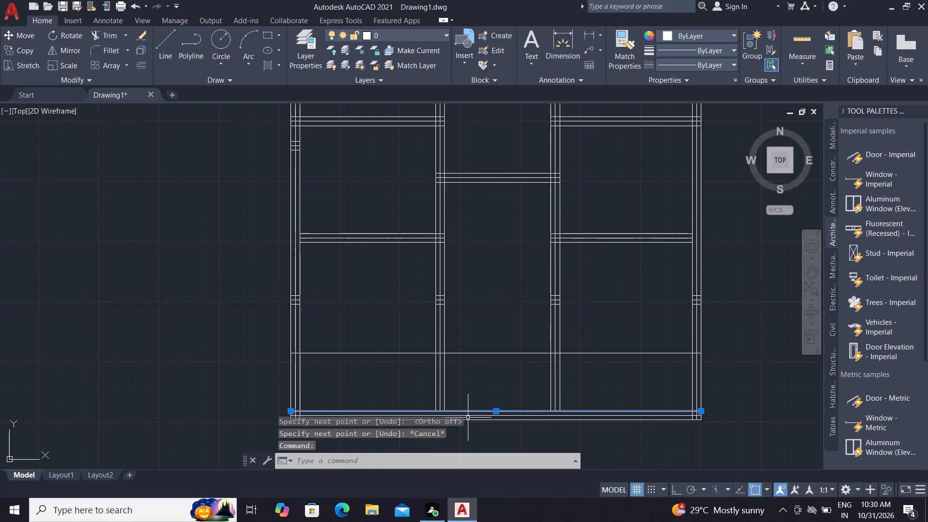
left_click(468, 418)
left_click(465, 422)
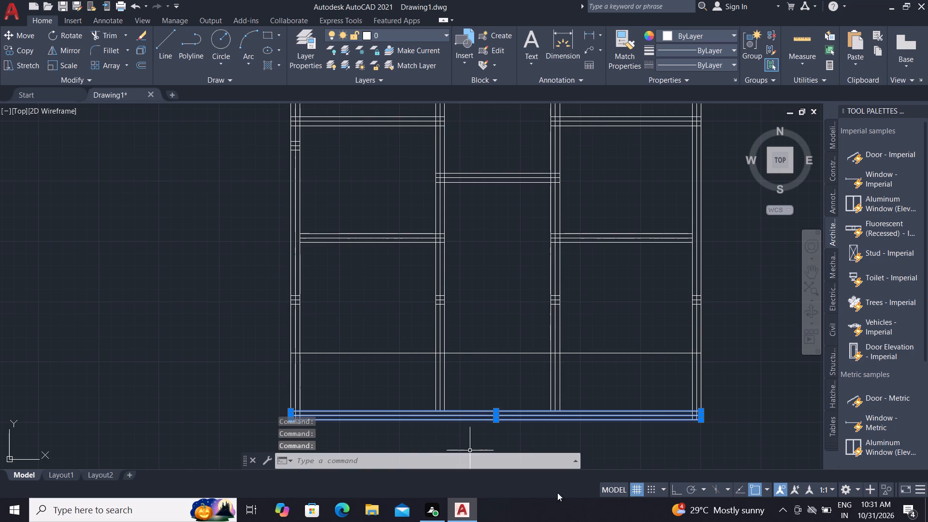
key("Delete")
Offset the new horizontal line 115 upward and 115 downward to form a three-line beam.
scroll(769, 341, "down", 1)
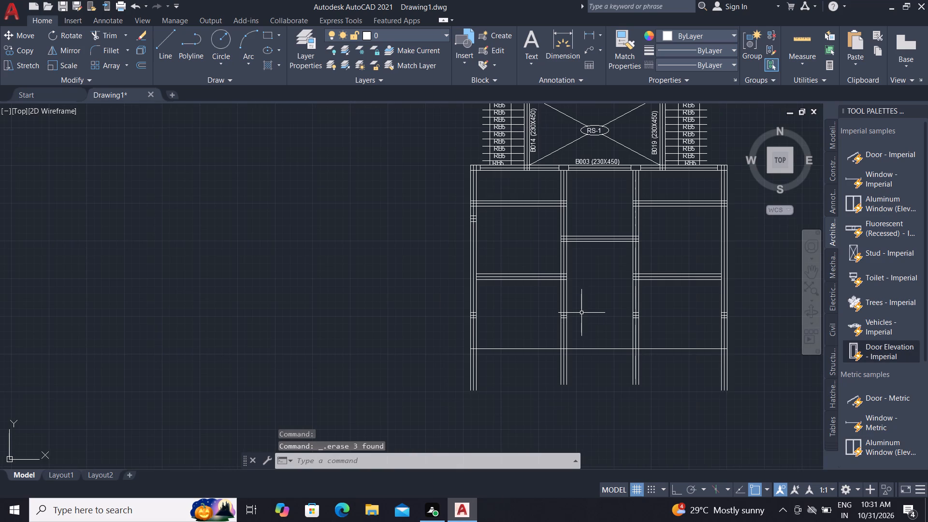
type("O")
key("space")
key("space")
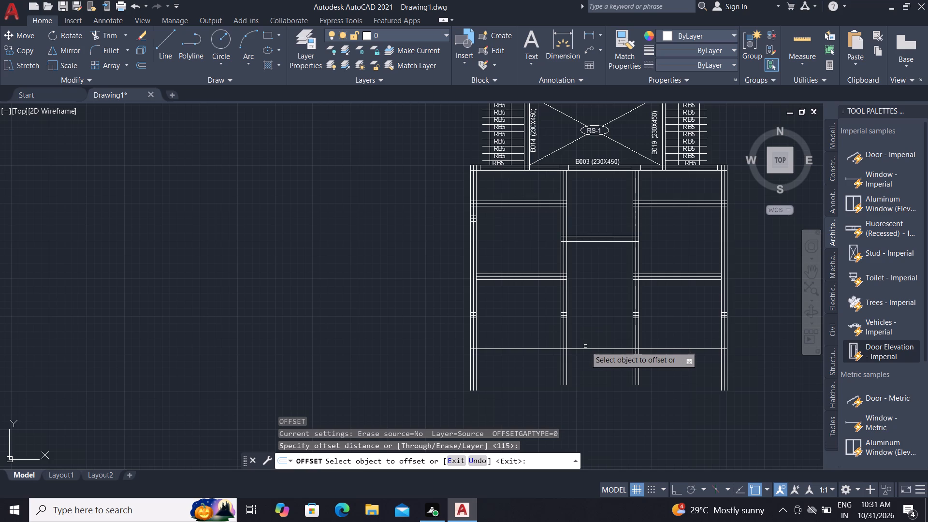
left_click(586, 349)
left_click(589, 332)
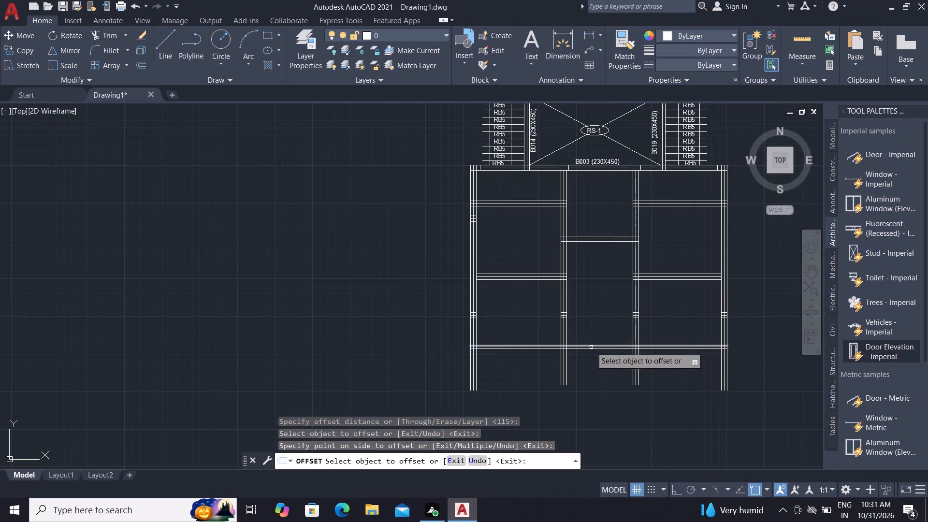
left_click(594, 349)
left_click(602, 385)
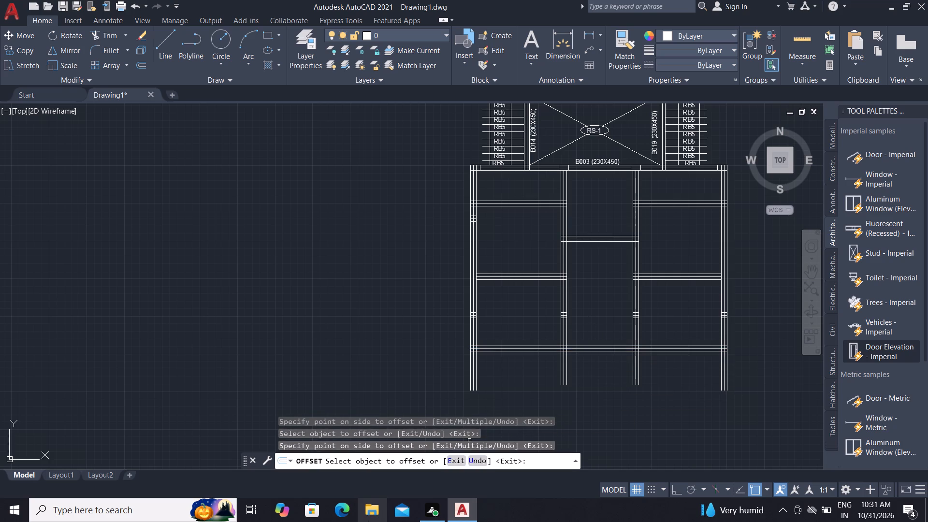
key("Escape")
key("Escape")
Trim the left outer beam's three lines between the new bottom beam and the small joint square above it.
key("t")
key("r")
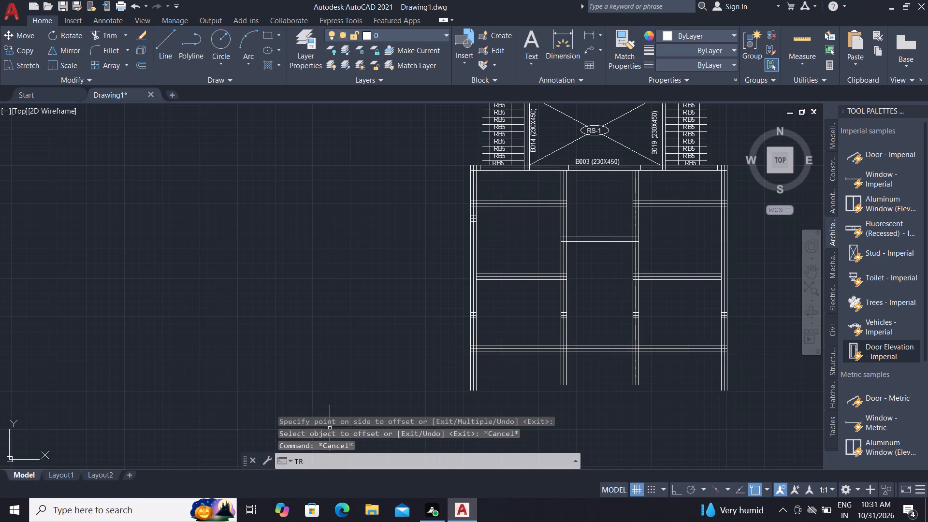
key("space")
left_click(415, 305)
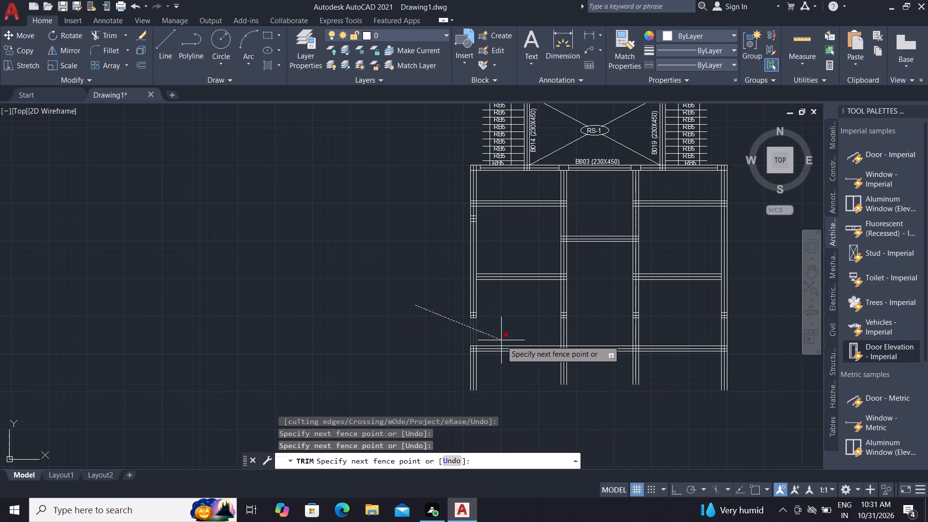
left_click(501, 340)
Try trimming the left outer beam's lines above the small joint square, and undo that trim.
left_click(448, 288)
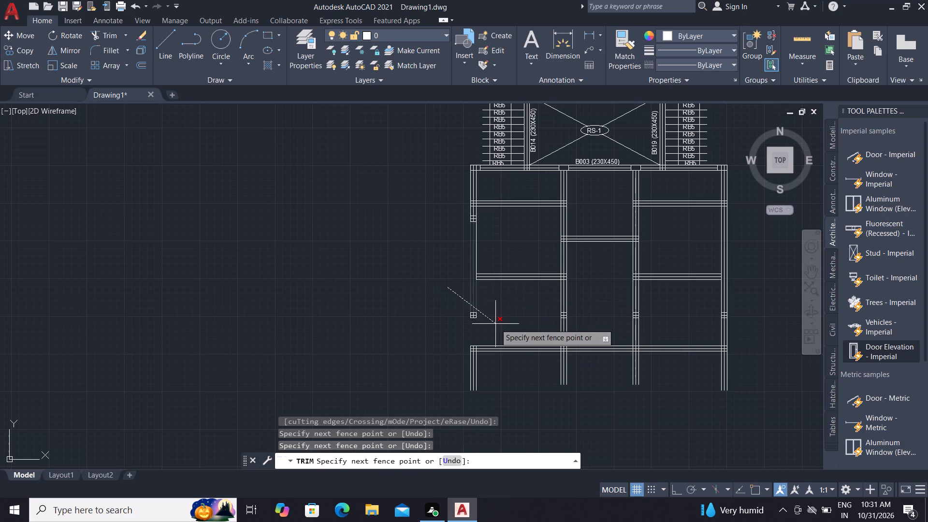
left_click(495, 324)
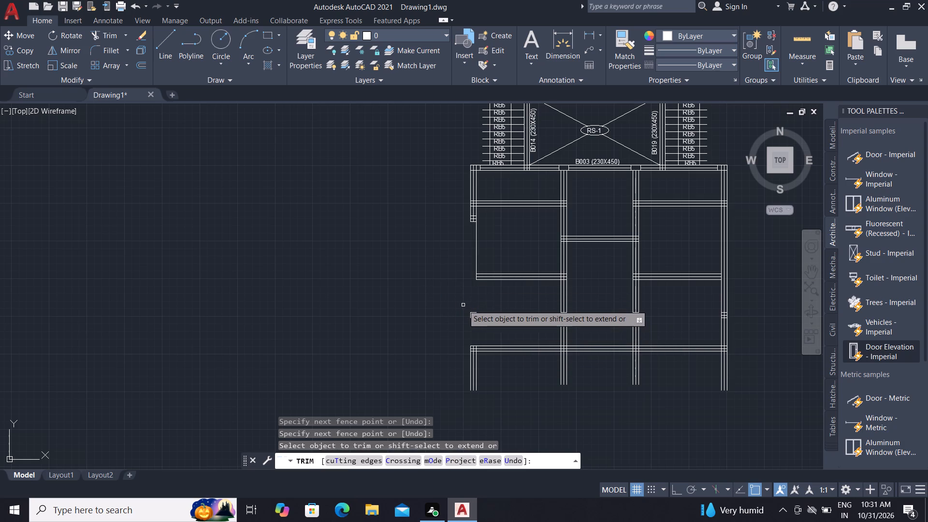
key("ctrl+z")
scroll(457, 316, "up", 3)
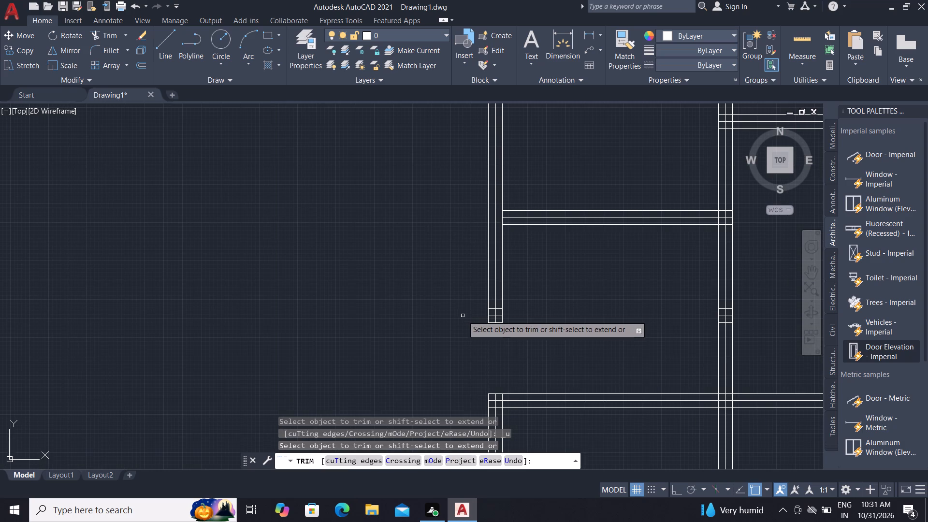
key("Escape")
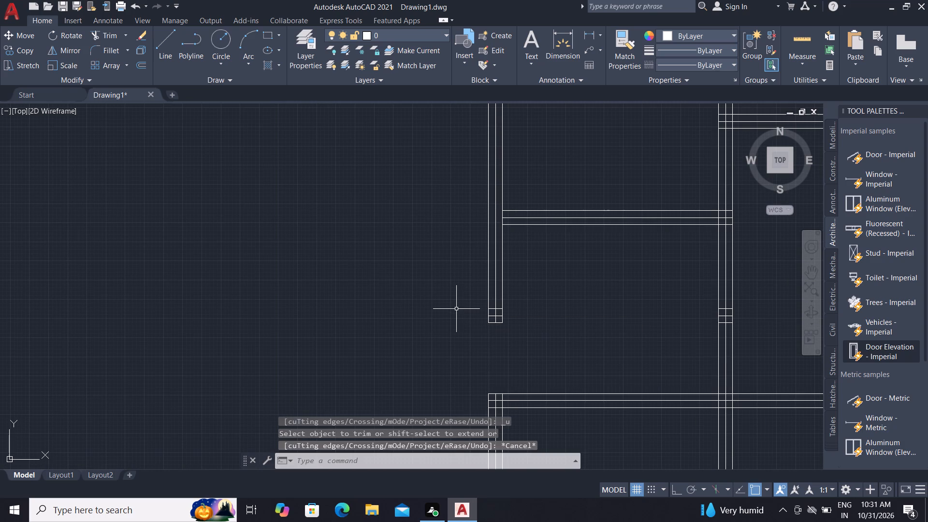
Extend the bottom line of the left bay's lower horizontal beam to the left outer beam's outer edge.
key("e")
key("x")
key("space")
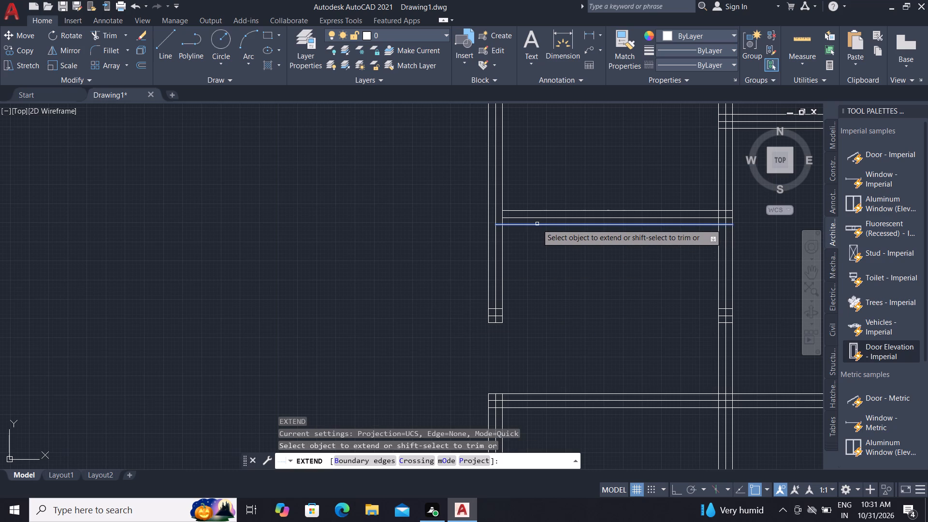
left_click(537, 224)
left_click(534, 225)
key("Escape")
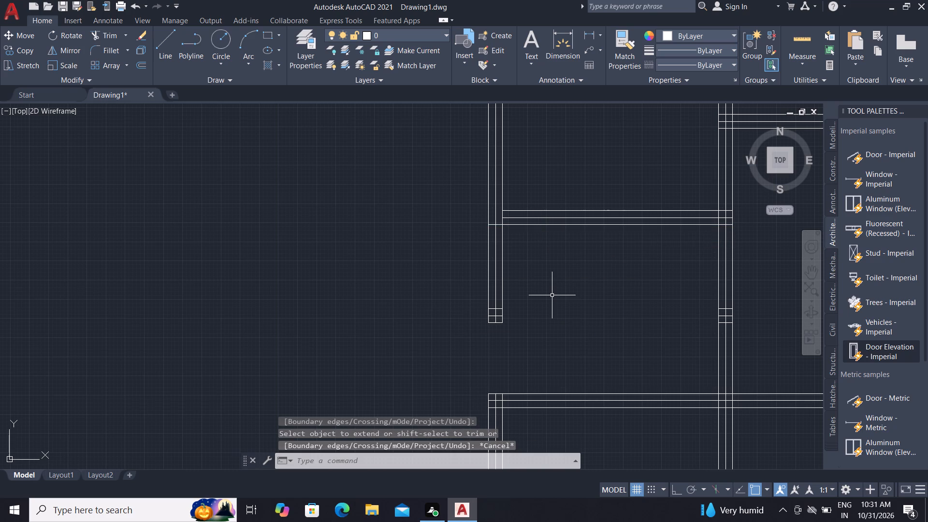
Trim the left outer beam's three lines between the left bay's lower horizontal beam and the small joint square.
key("t")
key("r")
key("space")
left_click(528, 283)
left_click(452, 260)
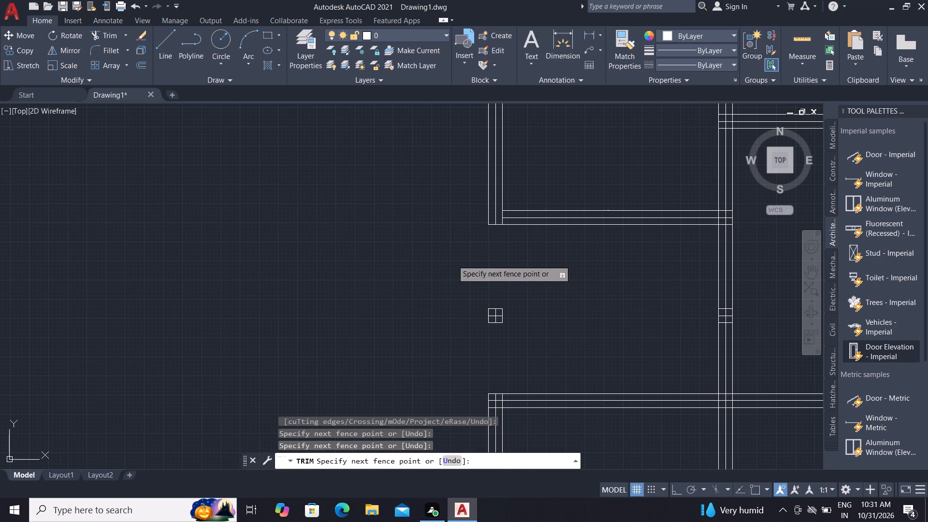
Trim away all lines of the isolated joint square below the left bay's corner.
scroll(497, 313, "up", 4)
scroll(498, 286, "down", 1)
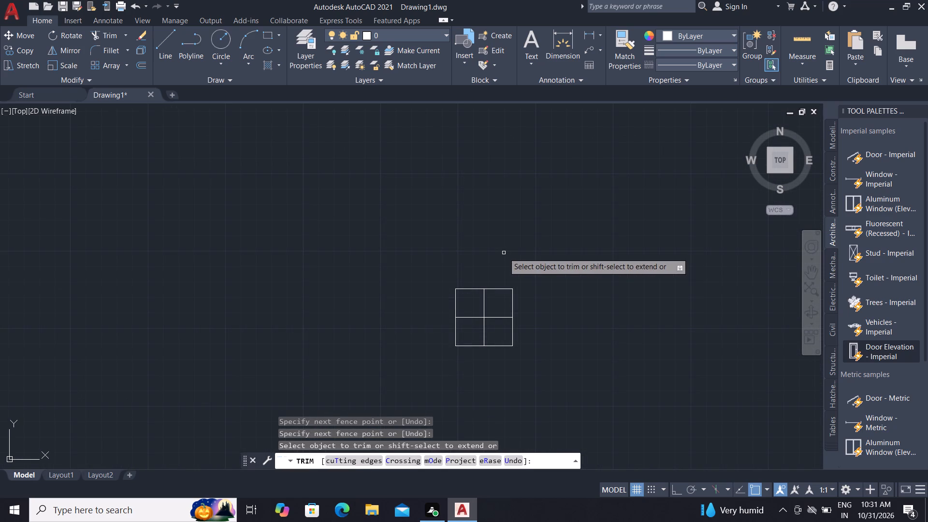
left_click(504, 253)
left_click(496, 359)
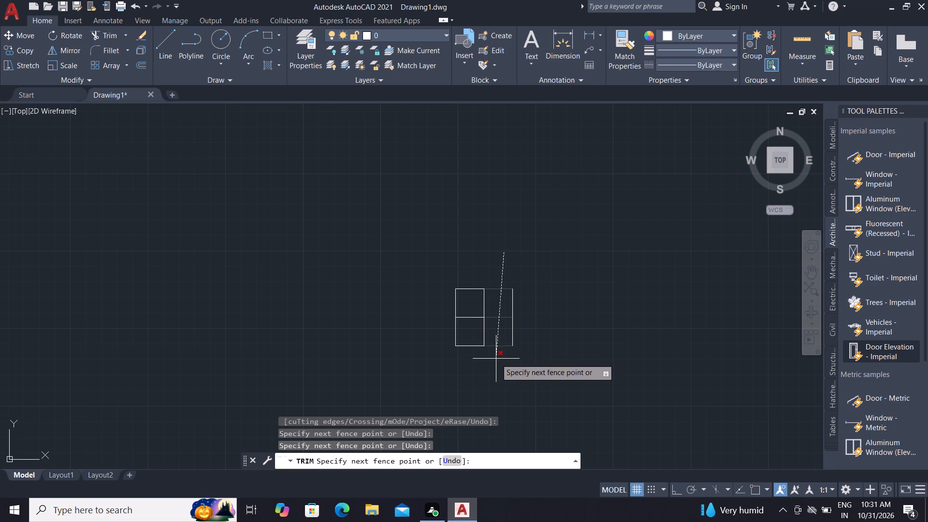
left_click(475, 268)
left_click(480, 365)
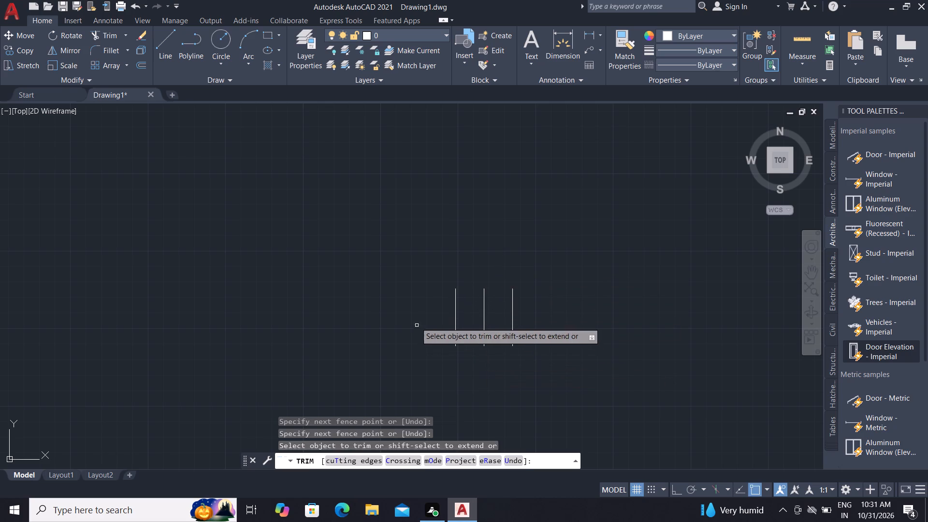
left_click_drag(399, 298, 399, 303)
left_click(563, 333)
scroll(577, 299, "down", 3)
scroll(570, 249, "down", 1)
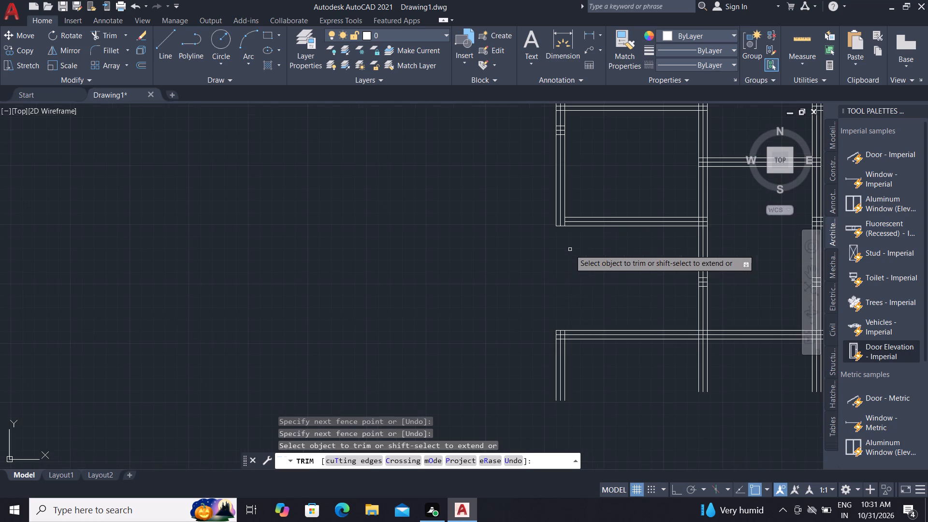
Trim the new bottom beam's three lines out of the left bay.
scroll(629, 302, "down", 2)
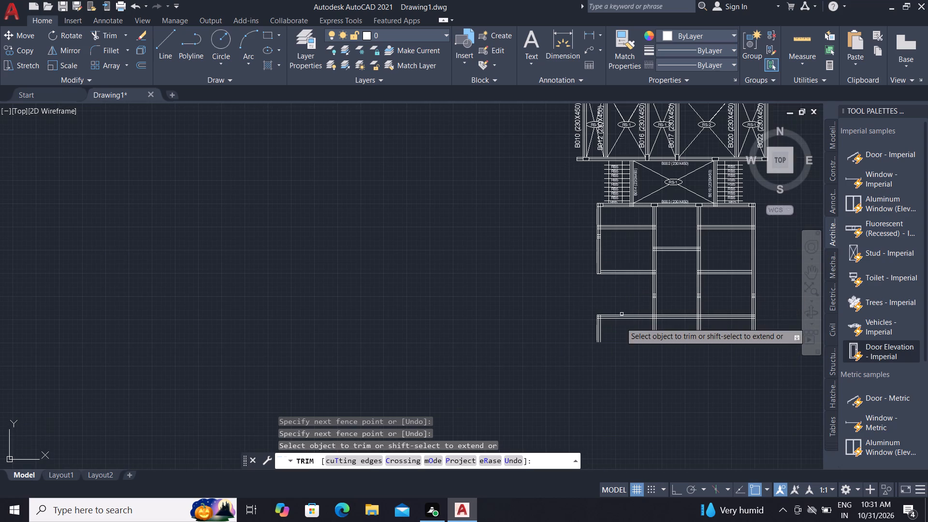
left_click(629, 315)
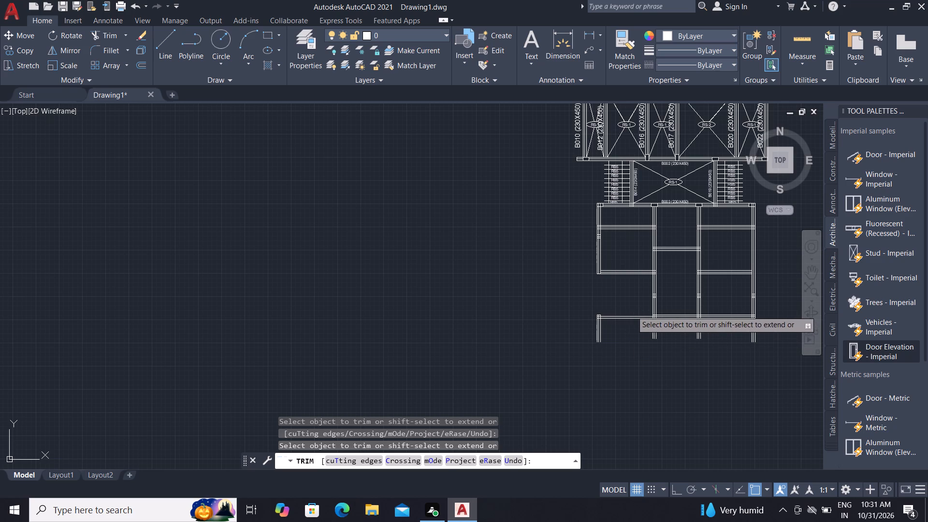
left_click(632, 311)
left_click(631, 327)
Trim away the left outer beam's stub below the bottom beam level, along with the joint square left at its top.
left_click(567, 335)
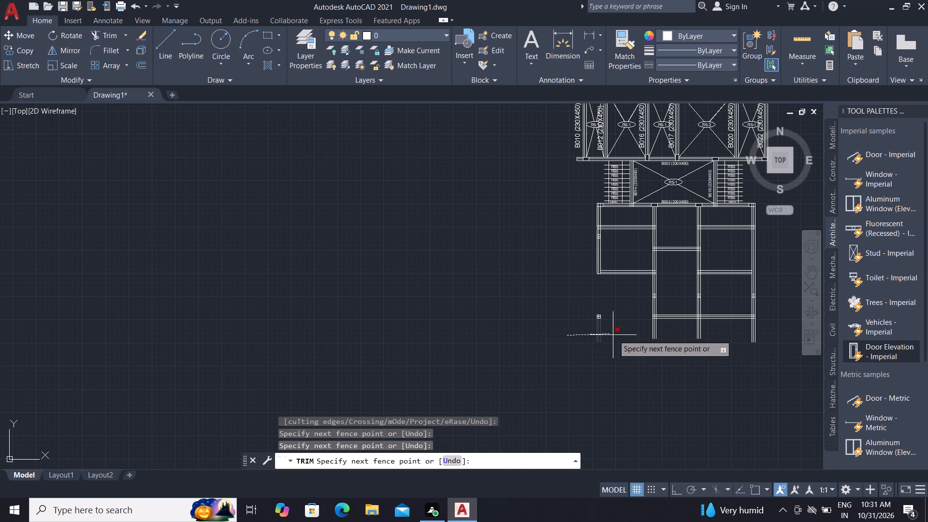
left_click(615, 335)
scroll(593, 316, "up", 6)
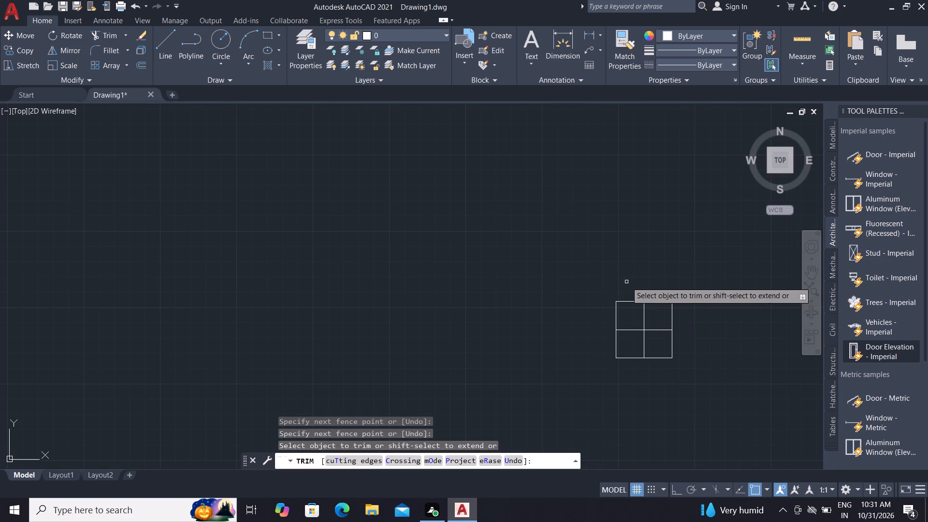
left_click(626, 282)
left_click(641, 369)
left_click(653, 280)
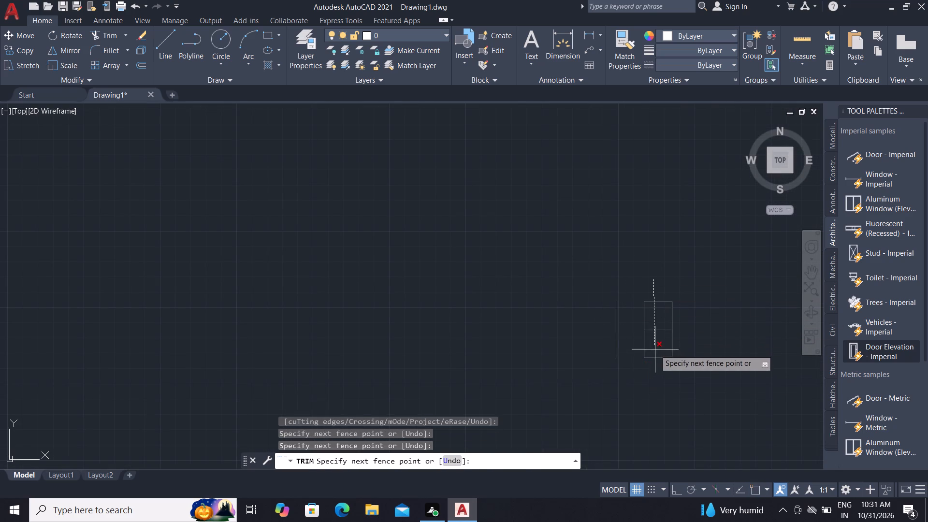
left_click(658, 360)
left_click(521, 311)
left_click(739, 342)
Trim off the three-line stubs of both interior vertical beams below the new bottom beam.
scroll(344, 265, "down", 2)
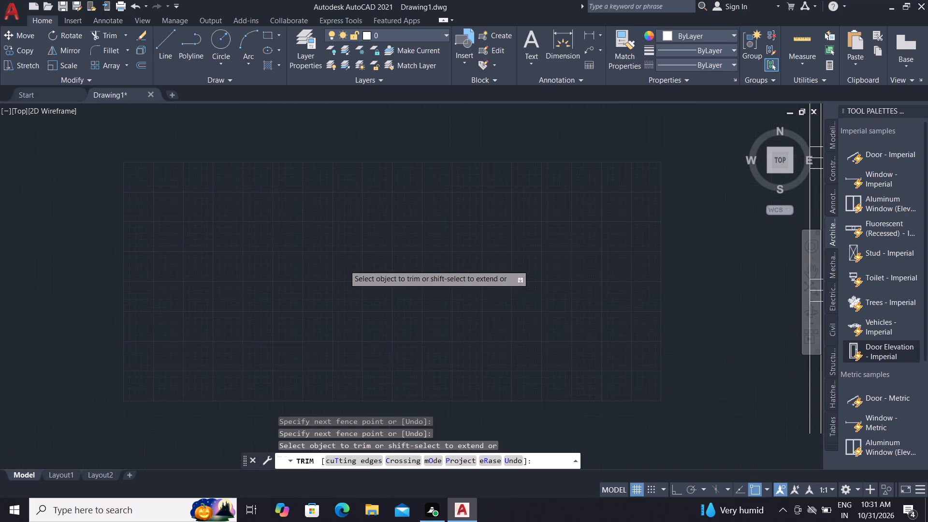
scroll(344, 265, "down", 3)
scroll(243, 248, "down", 1)
scroll(357, 274, "up", 2)
left_click(361, 272)
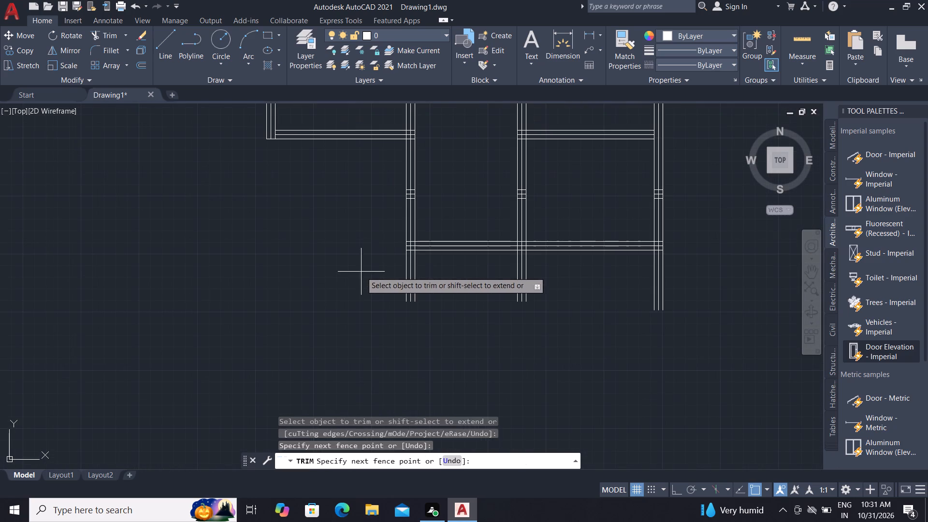
left_click(548, 286)
scroll(471, 303, "down", 2)
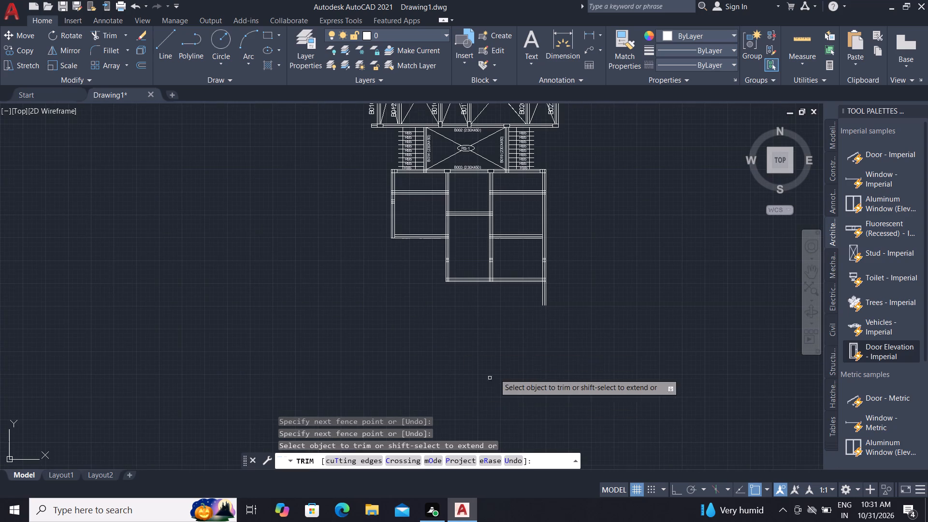
Trim off the right outer beam's three-line stub below the lowest horizontal beam.
scroll(519, 343, "down", 1)
left_click(523, 314)
left_click(536, 316)
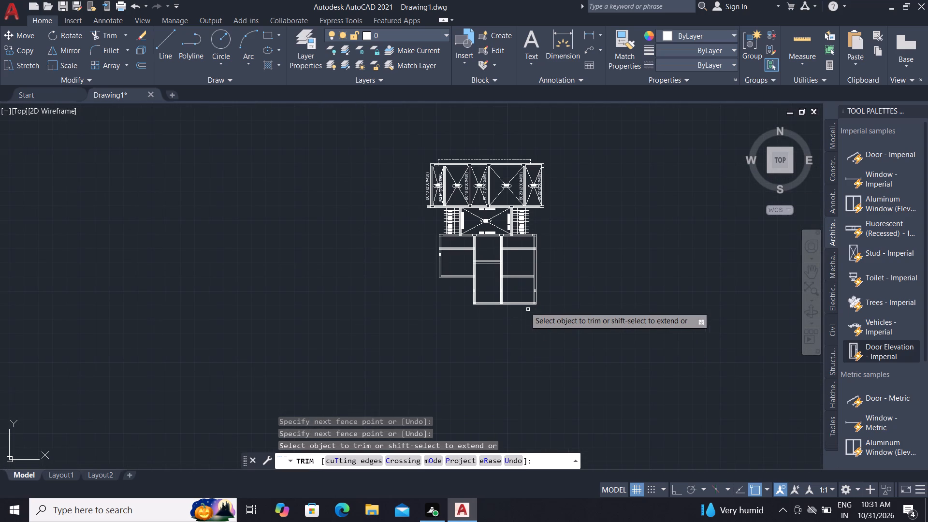
Trim the lowest beam's three lines out of the right bay, along with the right outer beam's segment just above it.
scroll(508, 305, "up", 2)
left_click(500, 318)
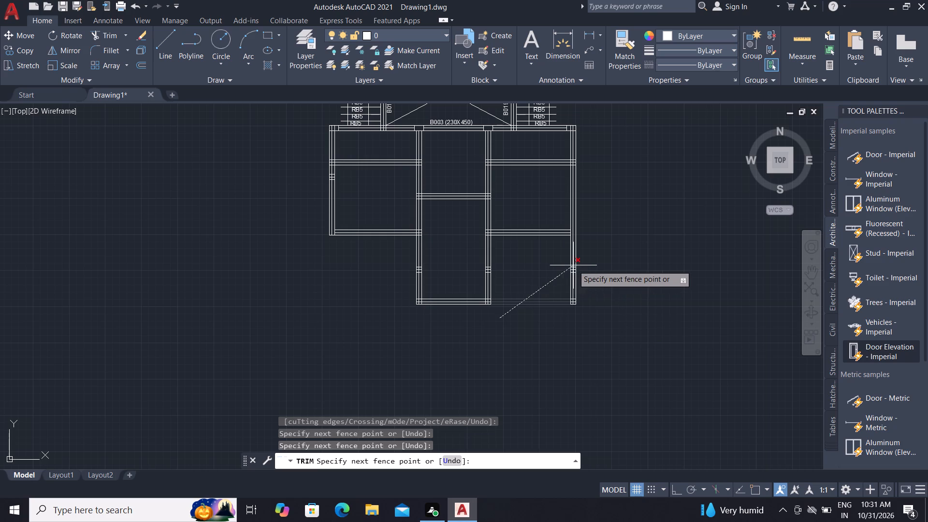
left_click(600, 261)
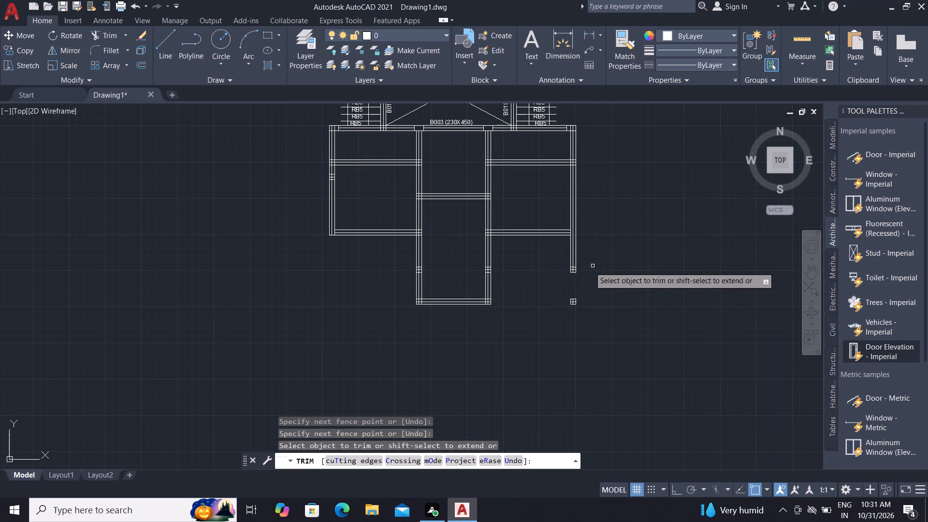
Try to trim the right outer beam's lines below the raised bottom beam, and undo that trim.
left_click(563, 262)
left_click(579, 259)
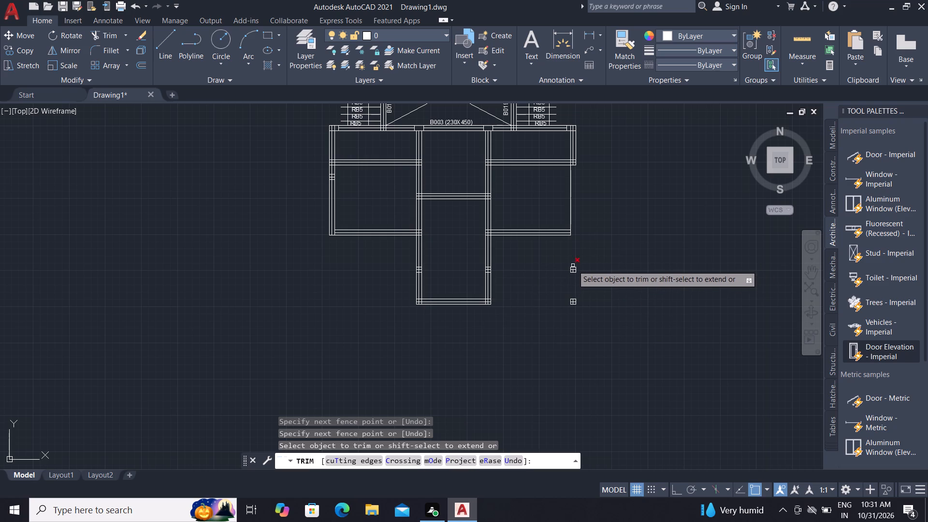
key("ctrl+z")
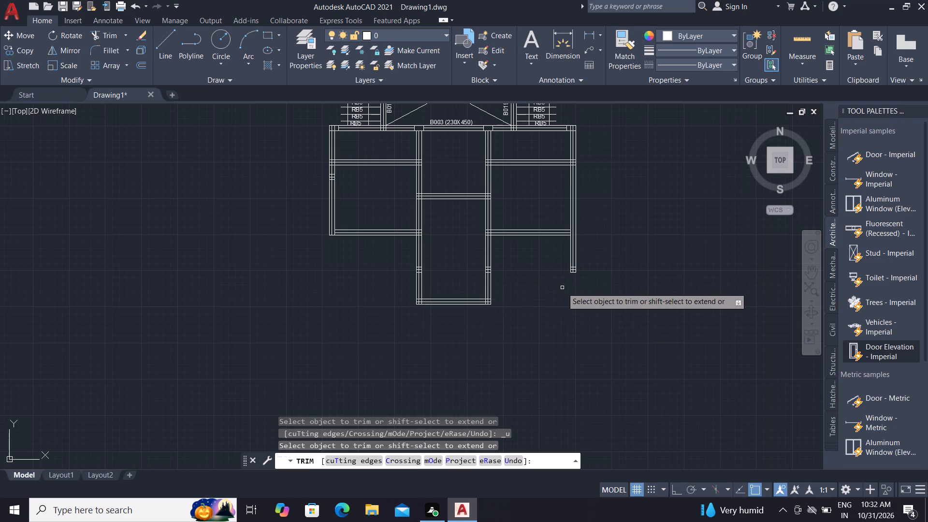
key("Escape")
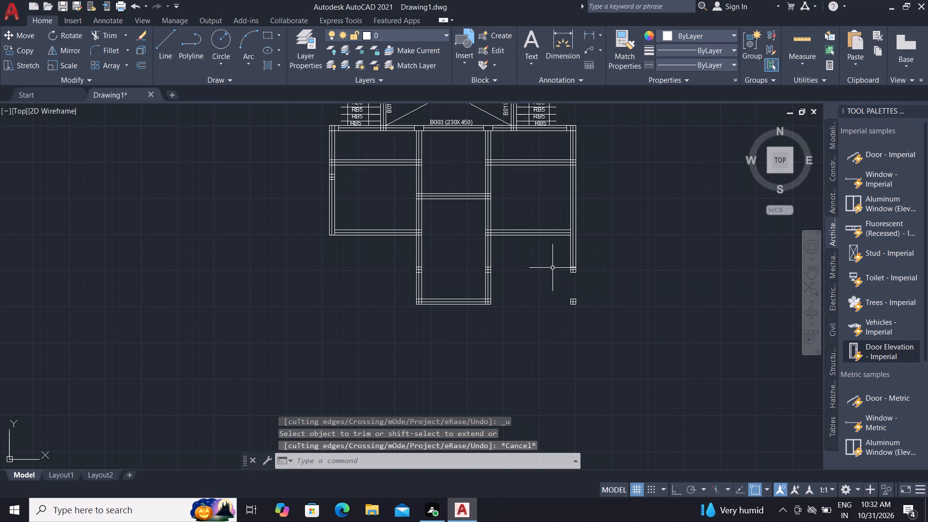
Extend the lower line of the right bay's raised bottom beam to the right outer beam's outer line.
type("EX")
key("space")
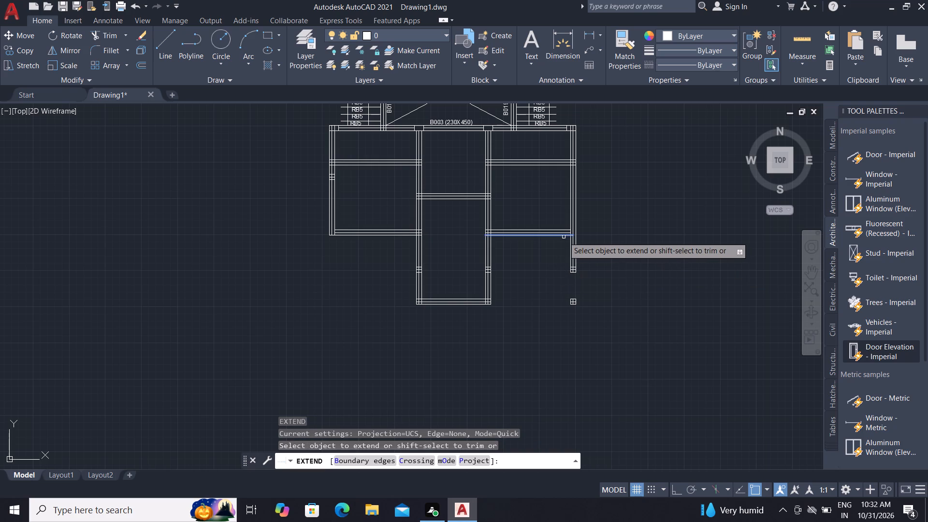
left_click(564, 237)
left_click(564, 236)
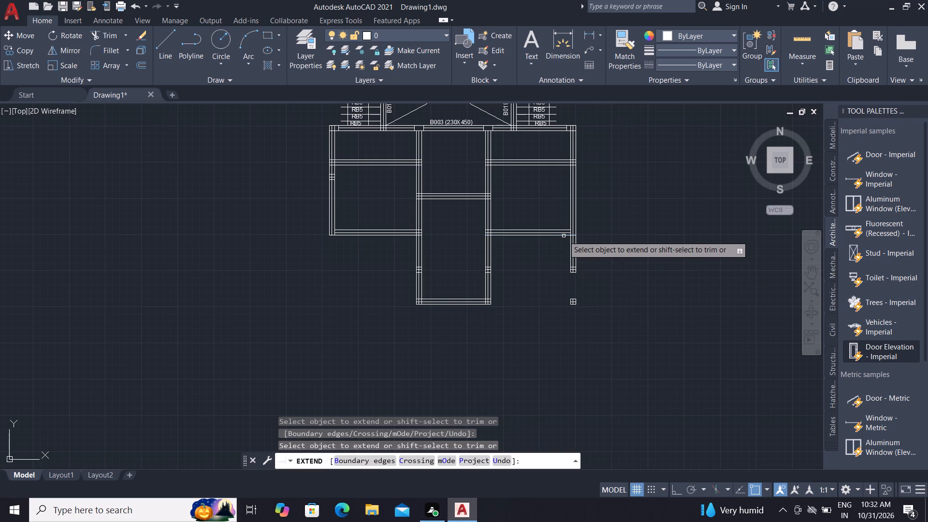
key("Escape")
Trim off the right outer beam's three-line stub below the raised bottom beam.
key("t")
key("r")
key("space")
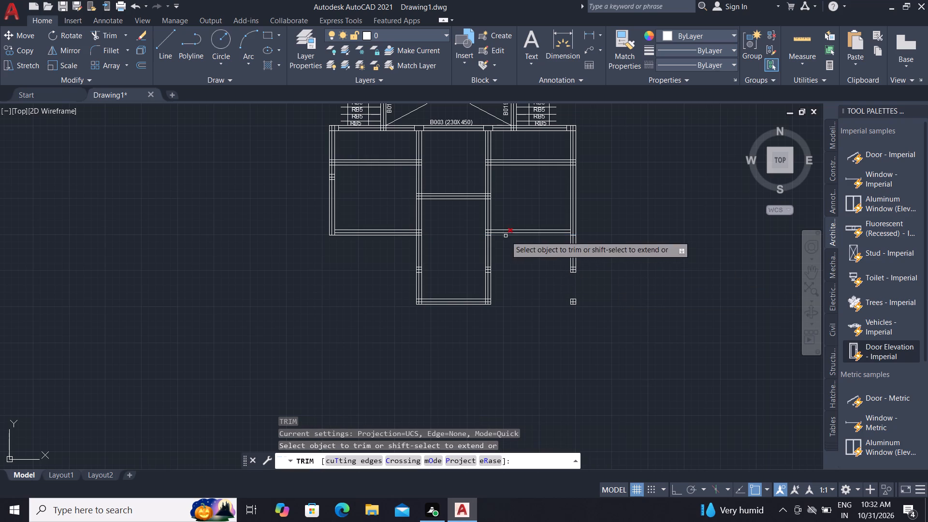
left_click_drag(535, 256, 540, 258)
left_click(603, 261)
key("Escape")
Trim away all lines of the isolated joint square just below the right bay's corner.
scroll(573, 268, "up", 4)
key("t")
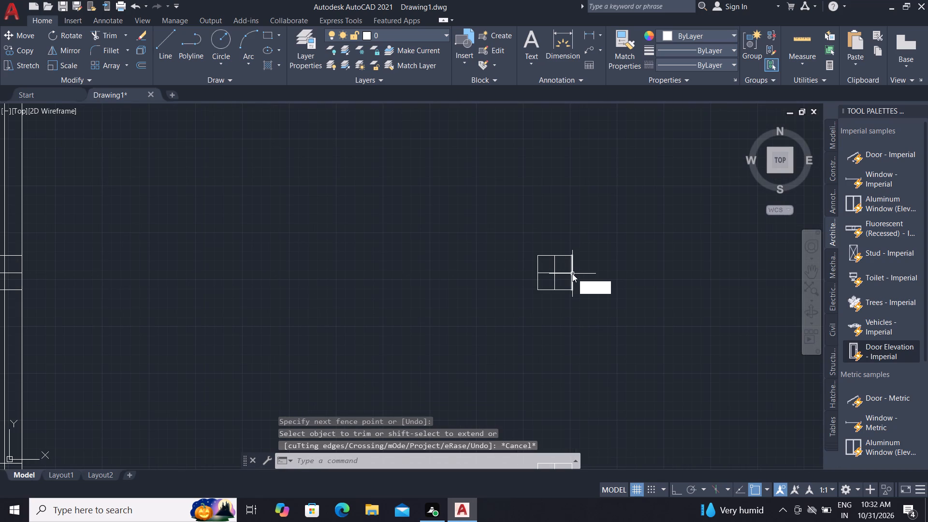
type("R")
key("space")
scroll(542, 263, "up", 2)
left_click(555, 228)
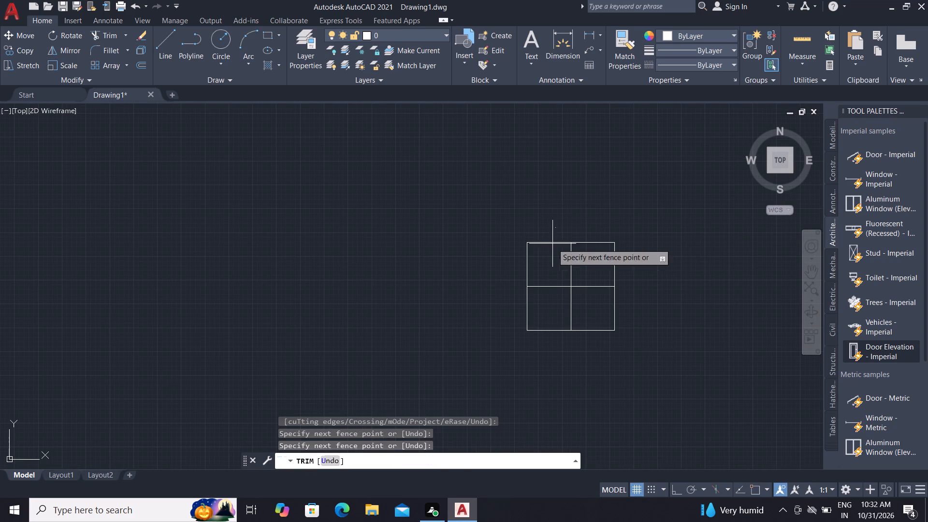
left_click(555, 354)
left_click(584, 217)
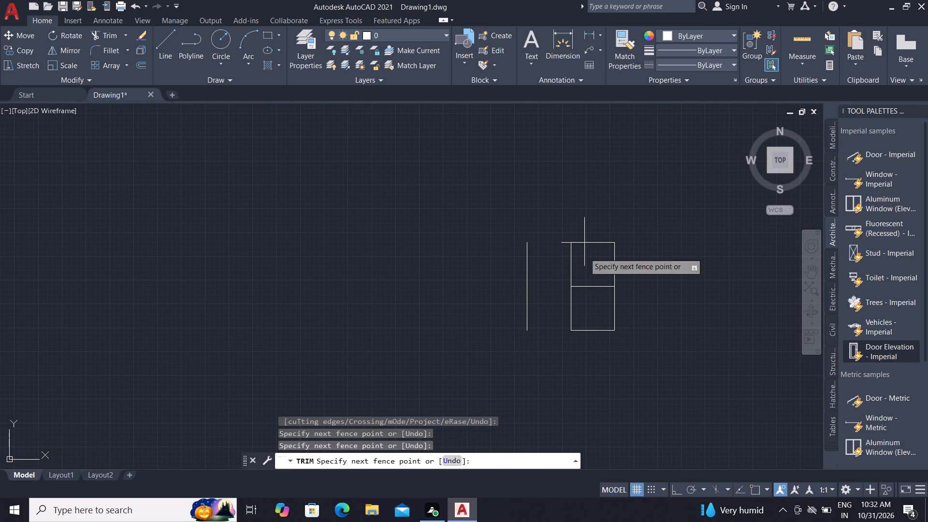
left_click(603, 369)
left_click(477, 319)
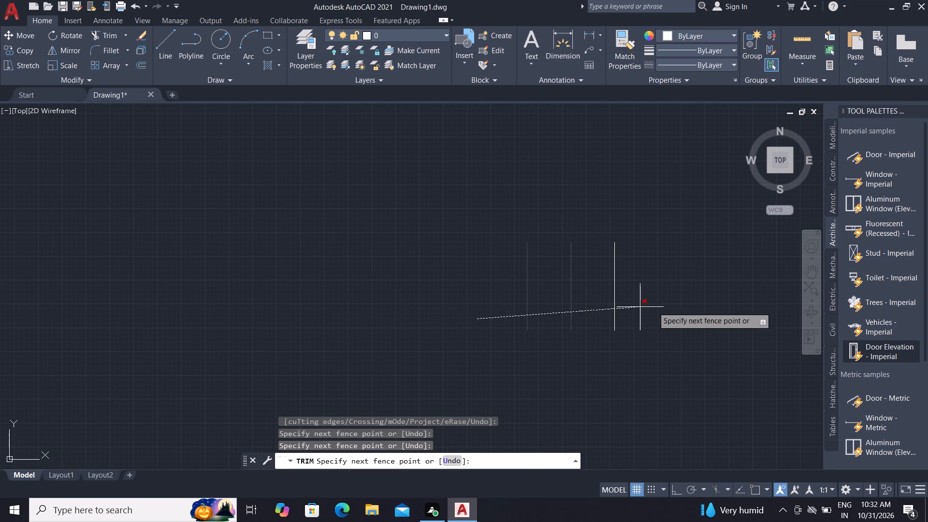
left_click(672, 306)
Trim away all lines of the remaining isolated joint square at the old lower right corner of the frame.
scroll(616, 307, "down", 4)
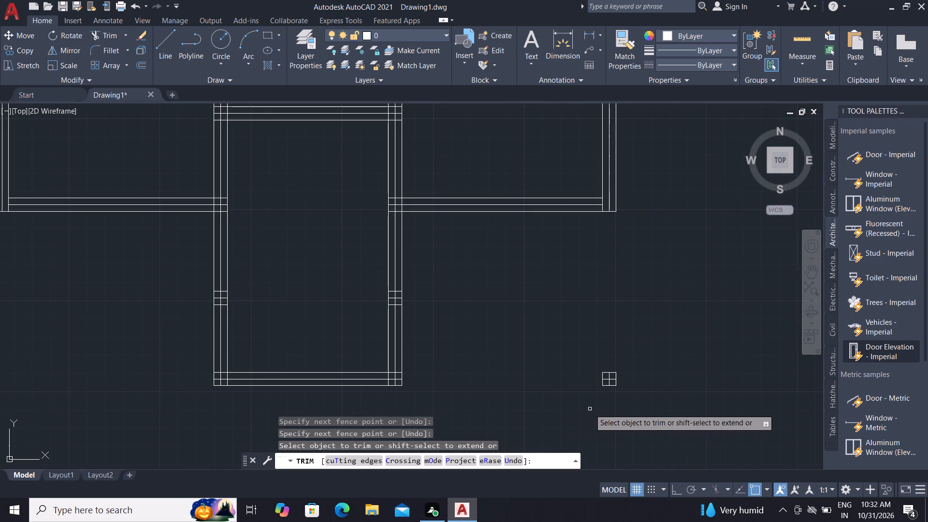
scroll(593, 397, "up", 4)
left_click(592, 332)
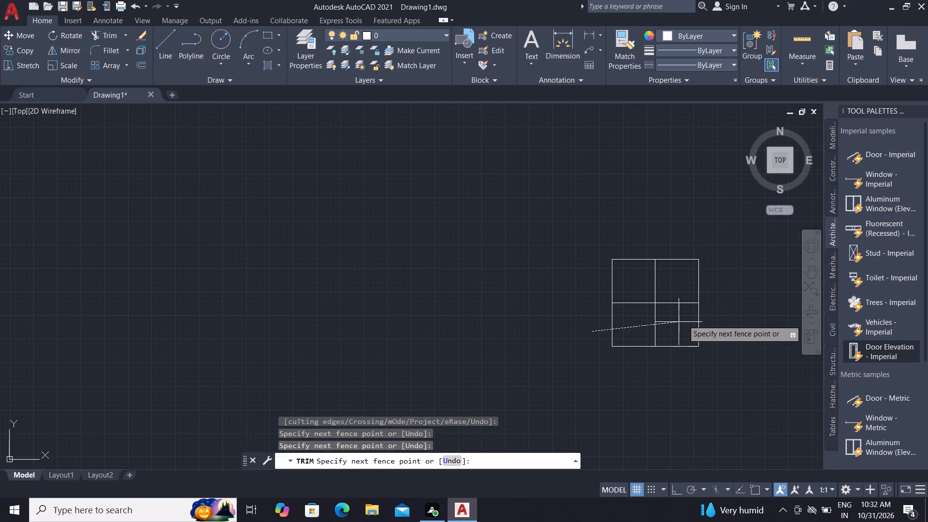
left_click(751, 324)
left_click(596, 293)
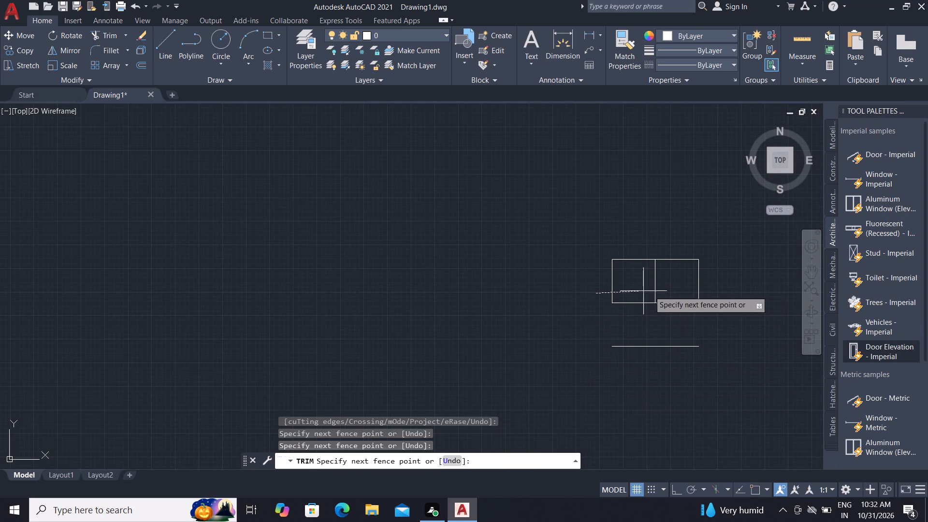
left_click(710, 296)
left_click(666, 239)
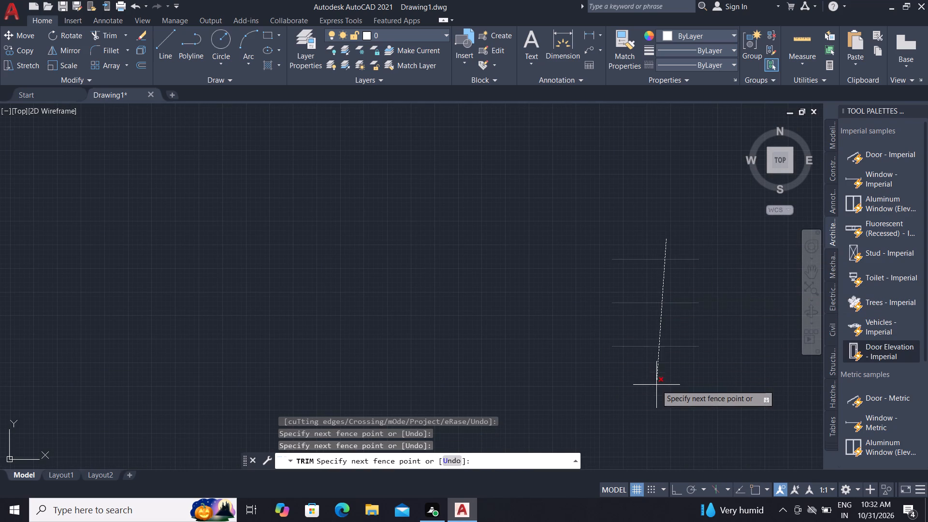
left_click(656, 385)
scroll(650, 380, "down", 2)
key("Escape")
key("Escape")
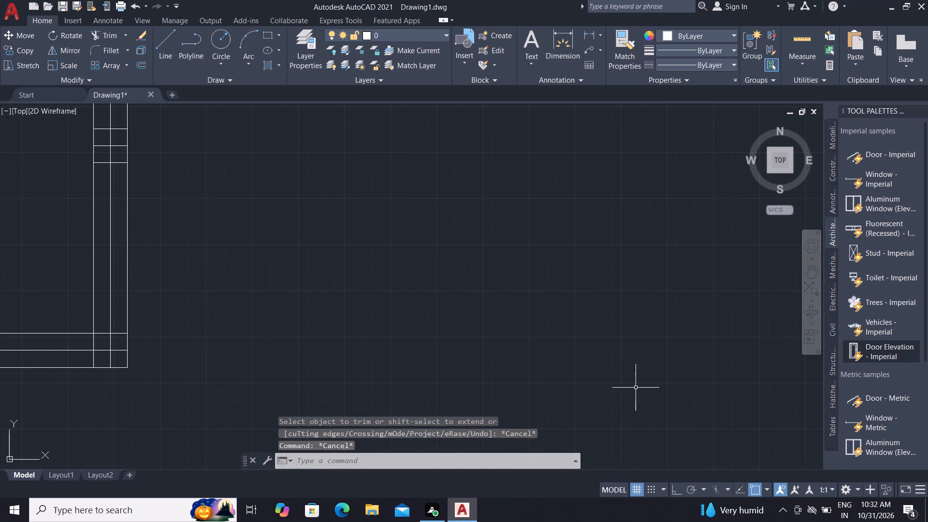
key("Escape")
Draw a circle of radius 115 centred on the centreline intersection at the central bay's lower right corner joint.
scroll(618, 368, "down", 1)
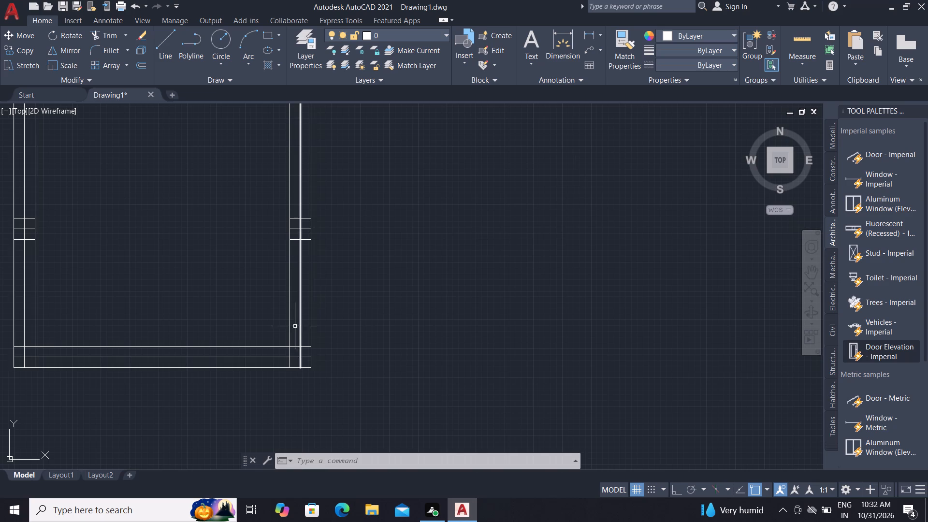
key("c")
key("space")
scroll(294, 362, "up", 2)
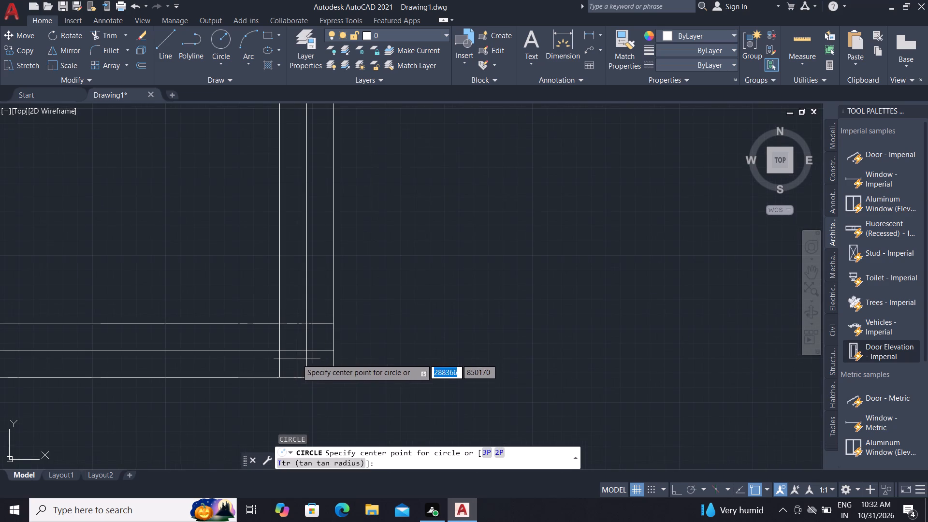
left_click(308, 353)
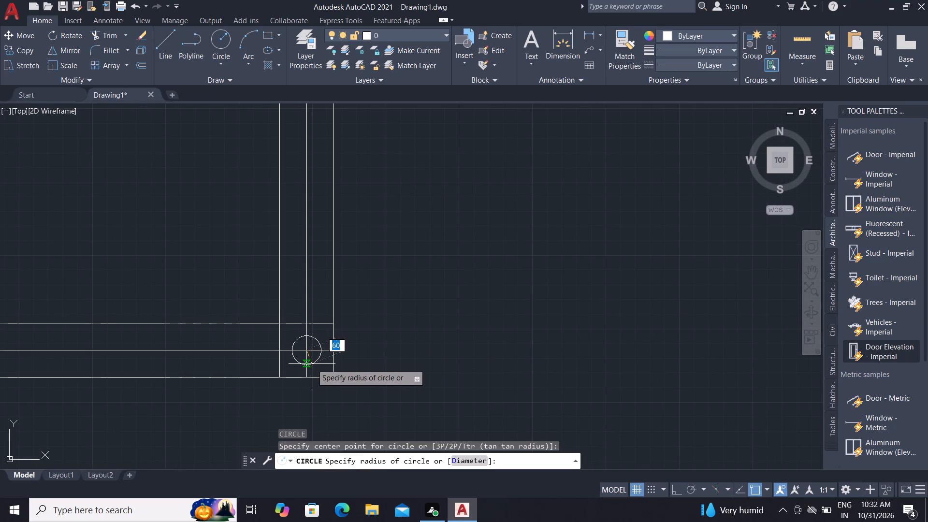
type("11")
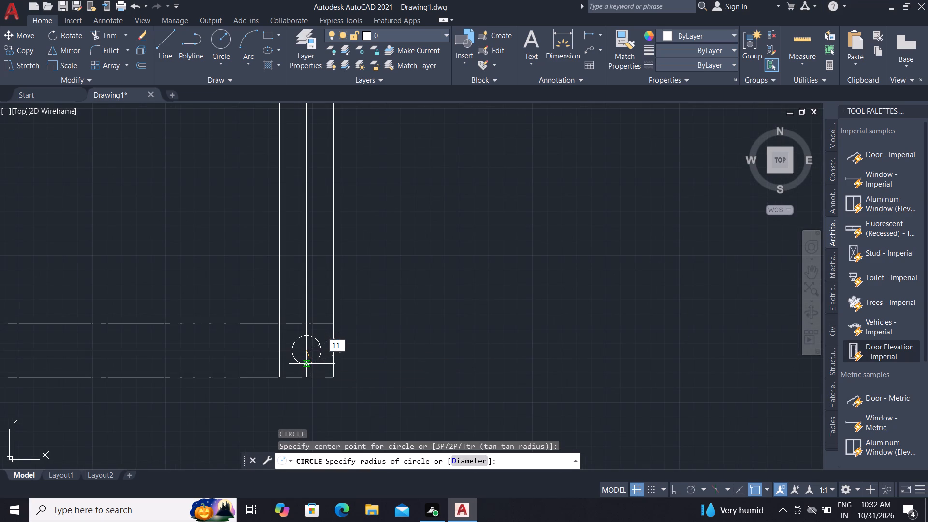
type("5")
key("space")
left_click(311, 363)
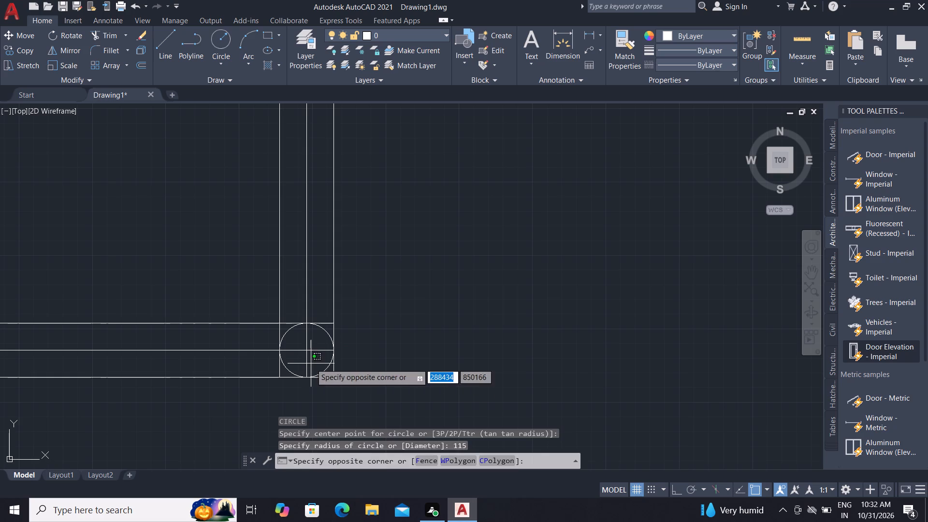
key("Escape")
Copy the circle from the central bay's lower right corner joint to its lower left corner joint.
type("CO")
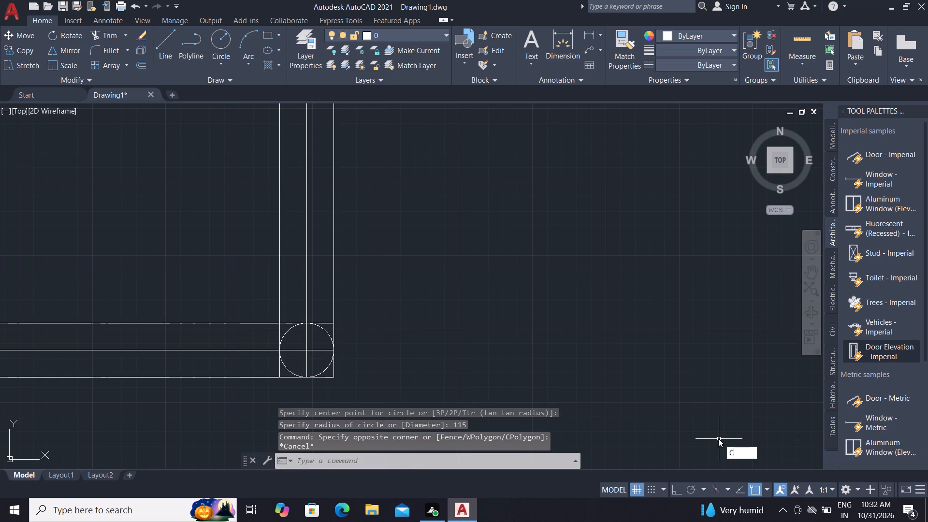
key("space")
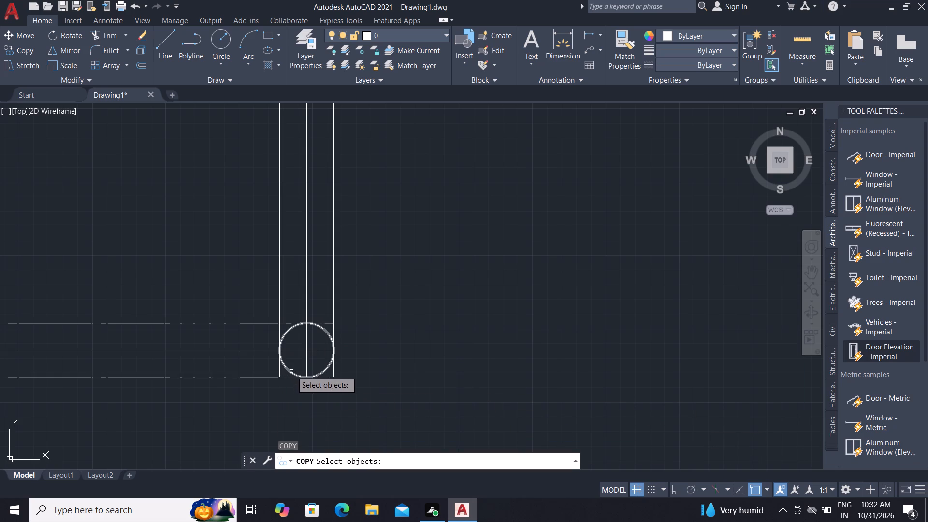
left_click(291, 371)
right_click_drag(288, 385, 286, 395)
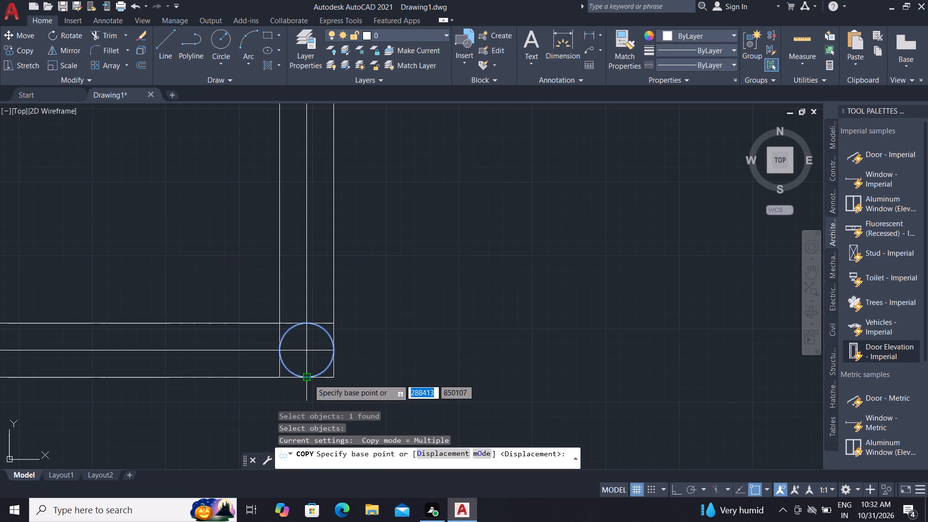
left_click(308, 379)
scroll(320, 366, "down", 5)
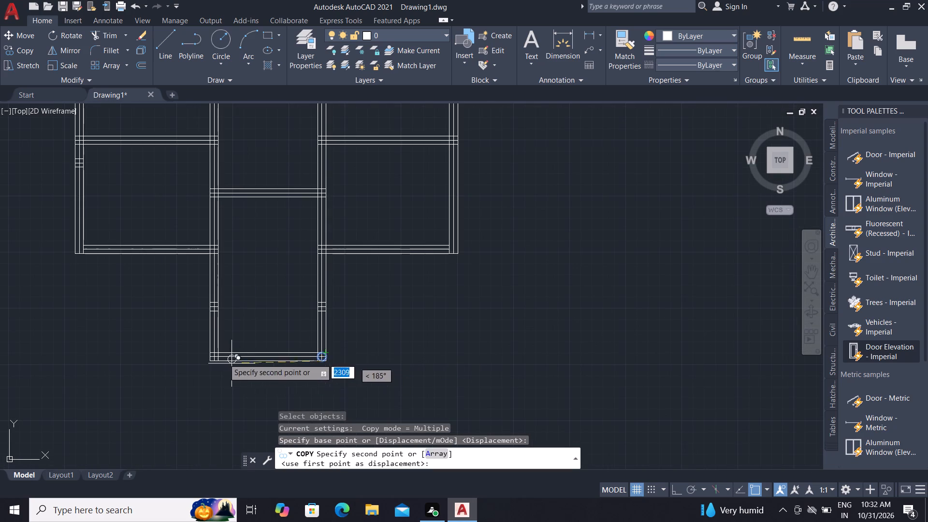
scroll(215, 353, "up", 4)
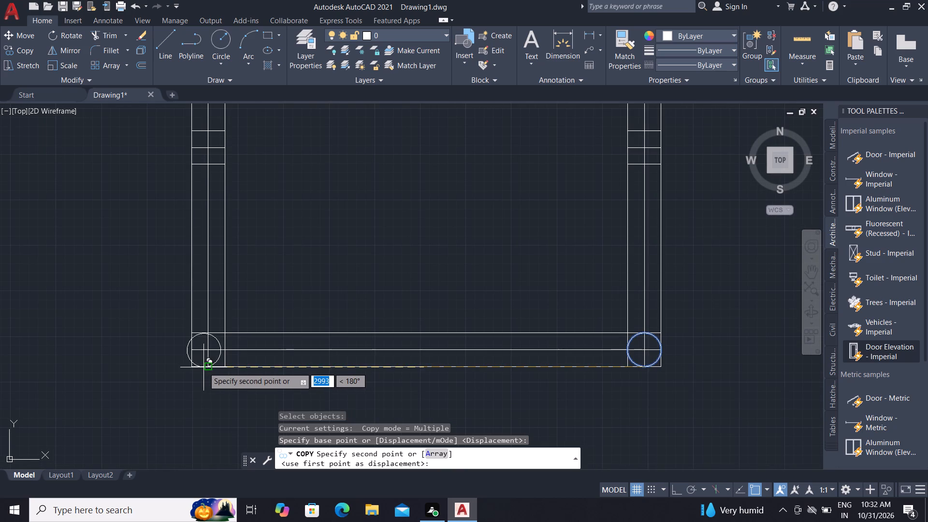
left_click(206, 365)
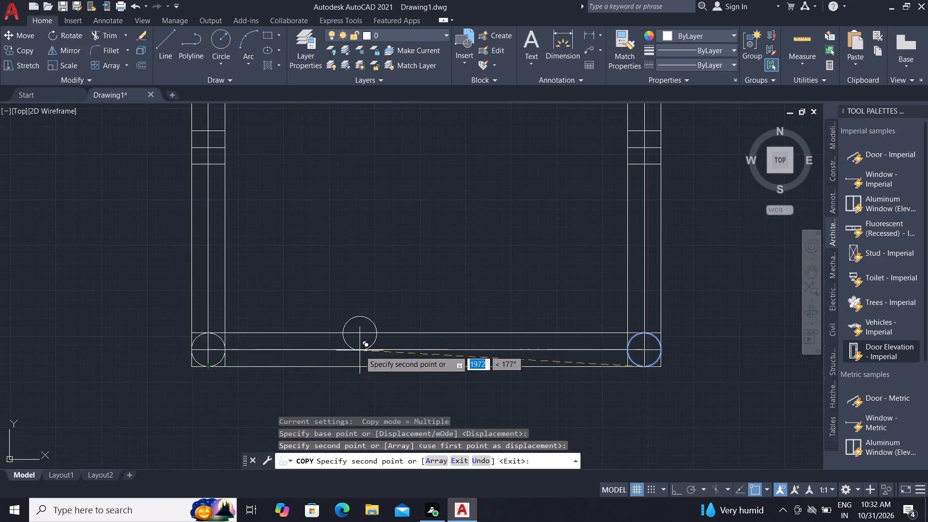
key("Escape")
key("Escape")
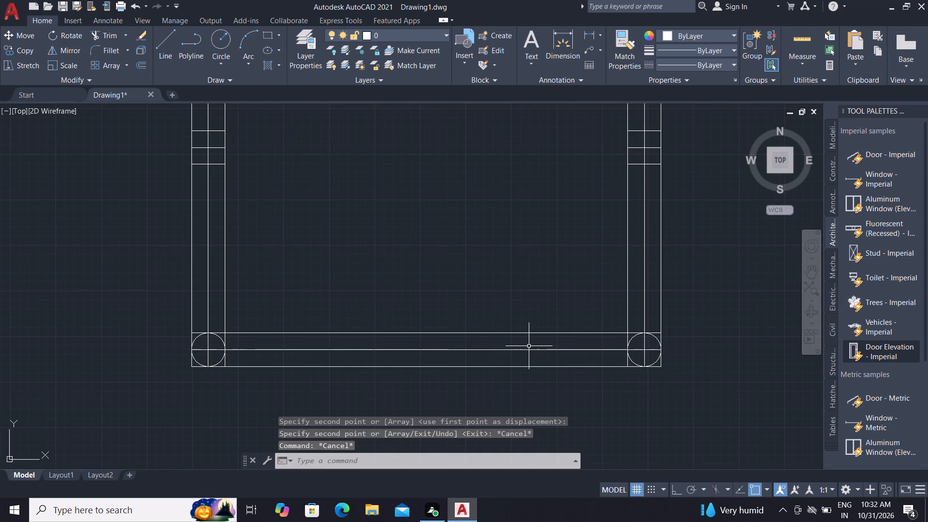
key("Escape")
Trim away the beam edge line across the top of the lower left corner circle and the centrelines inside that circle.
key("t")
key("r")
key("space")
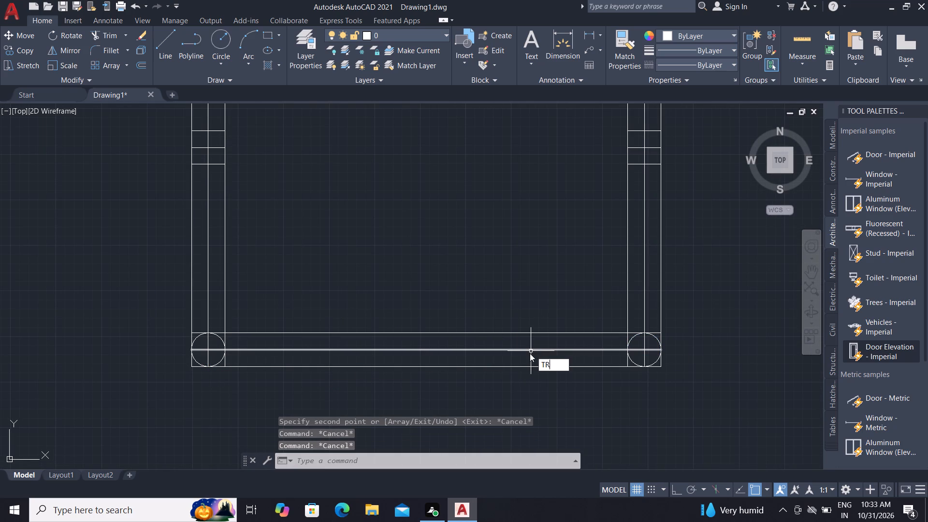
scroll(193, 330, "up", 3)
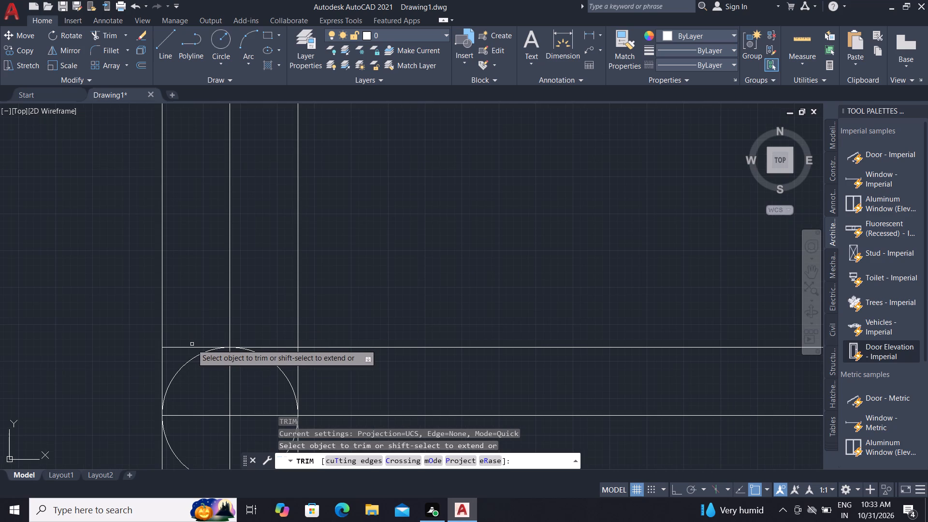
left_click(188, 348)
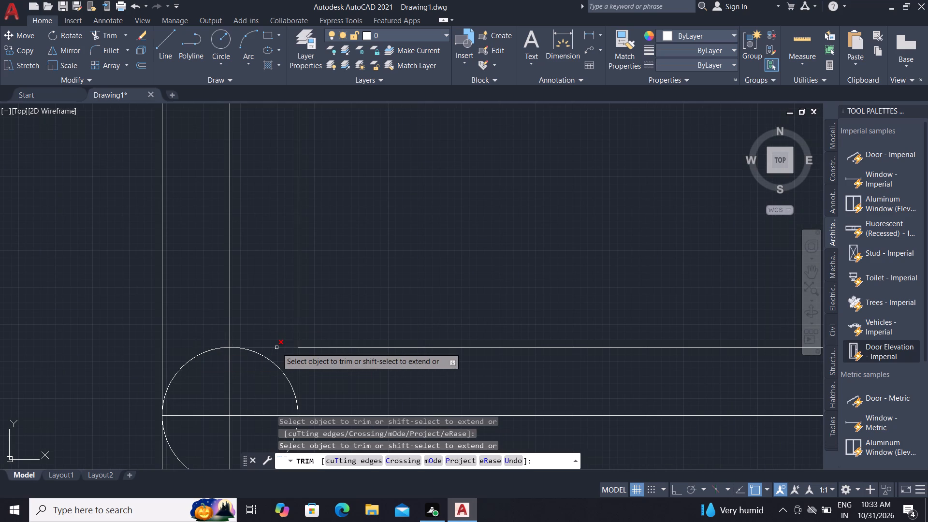
left_click(277, 347)
scroll(302, 277, "down", 2)
left_click(270, 349)
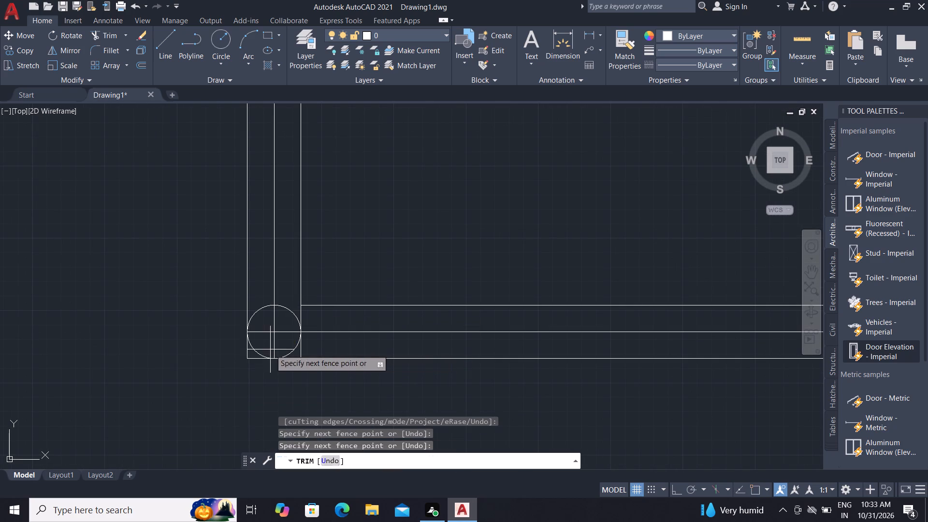
left_click(279, 325)
left_click(265, 344)
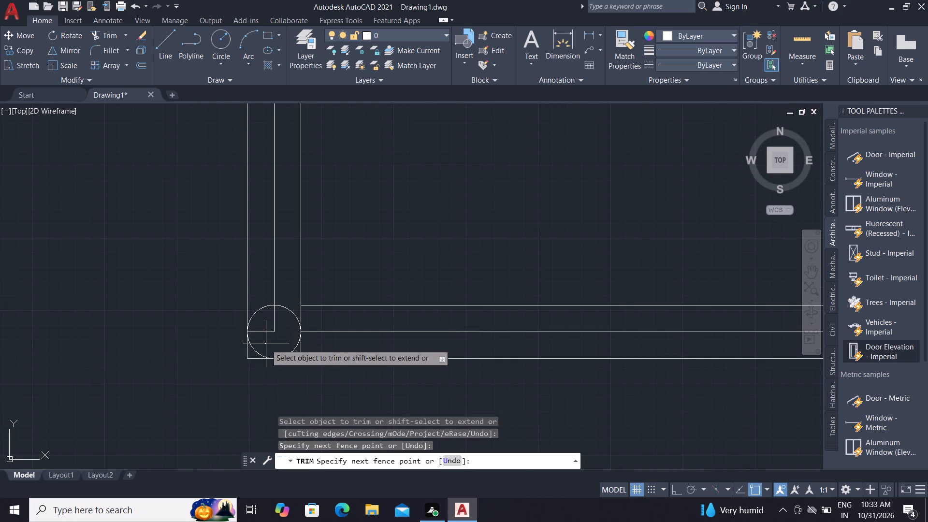
left_click(278, 314)
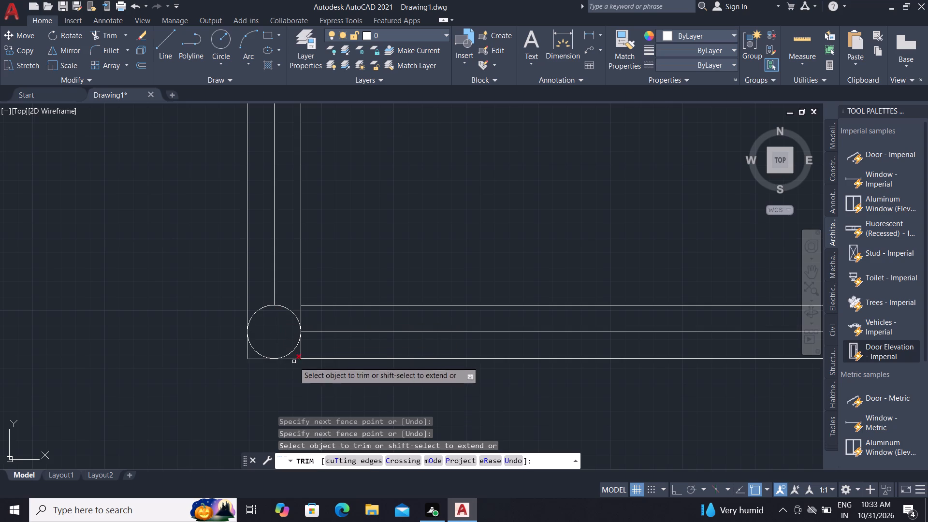
Trim away the centreline segments inside the circle at the central bay's lower right corner joint.
scroll(203, 396, "down", 2)
scroll(131, 392, "down", 1)
scroll(364, 379, "up", 3)
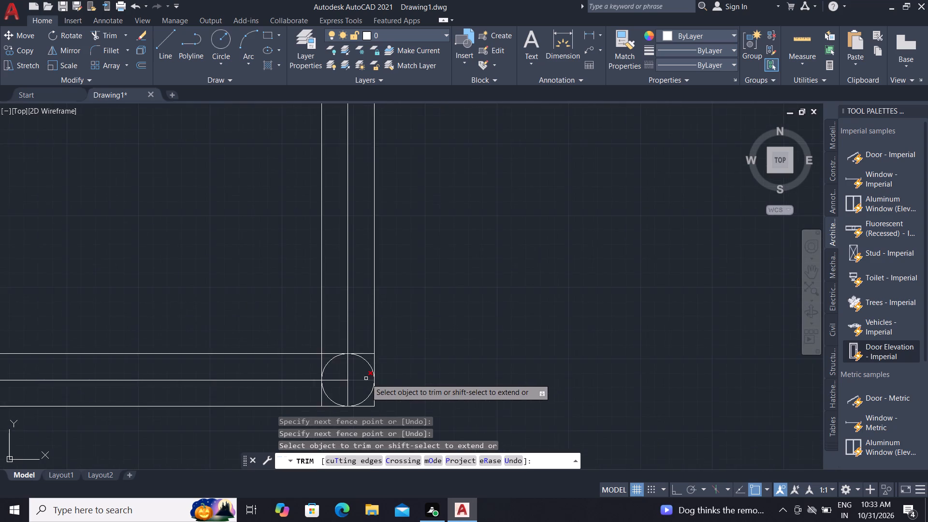
scroll(366, 378, "up", 3)
scroll(280, 342, "down", 1)
left_click(276, 341)
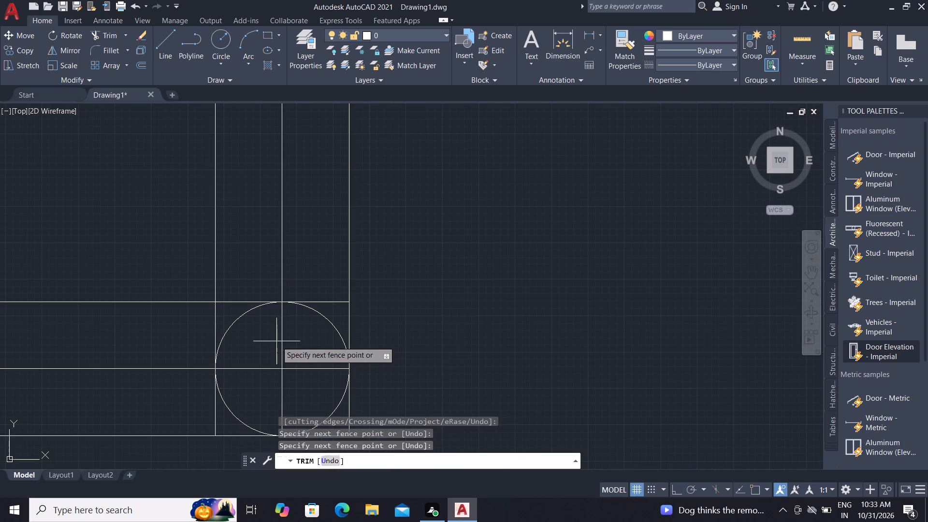
left_click(312, 383)
left_click(265, 362)
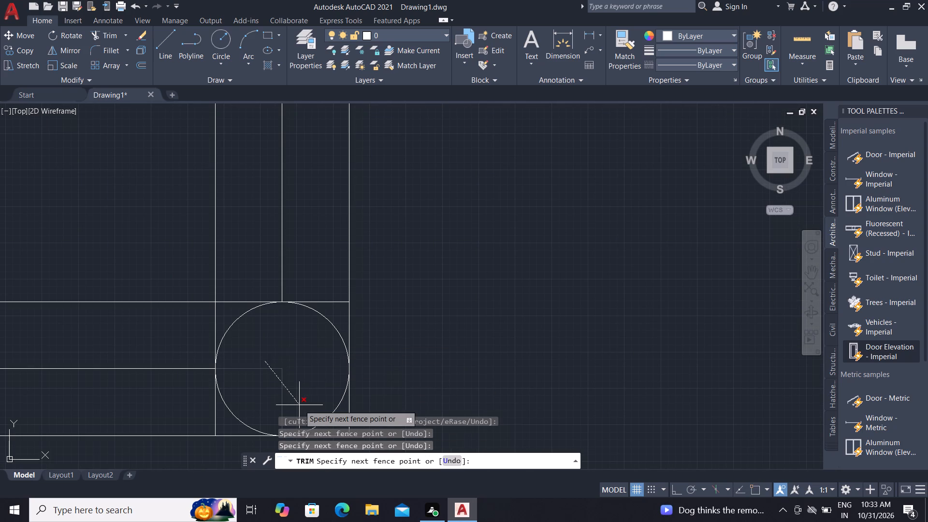
left_click(299, 405)
scroll(285, 375, "down", 3)
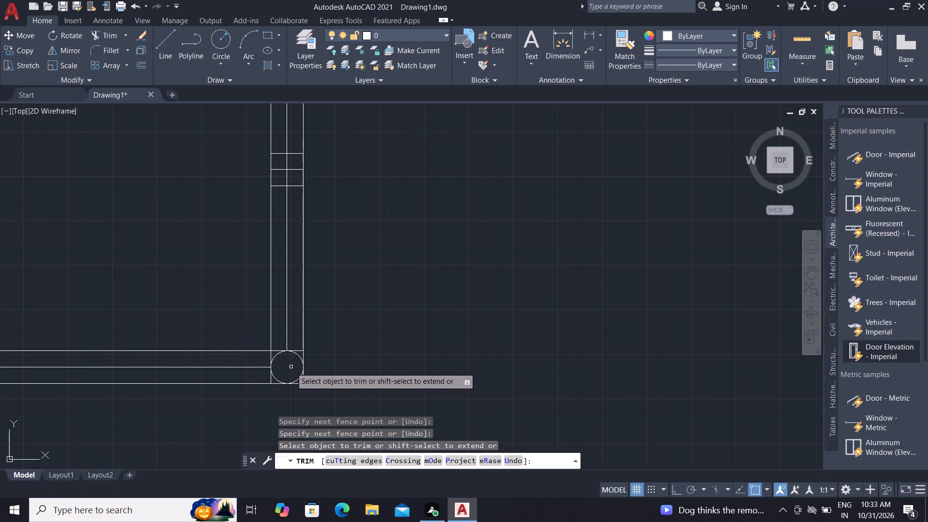
key("Escape")
key("Escape")
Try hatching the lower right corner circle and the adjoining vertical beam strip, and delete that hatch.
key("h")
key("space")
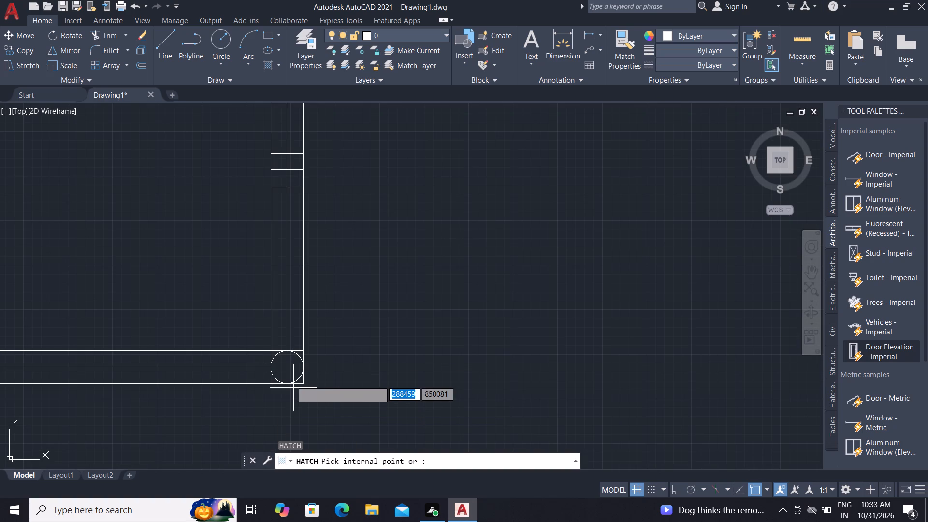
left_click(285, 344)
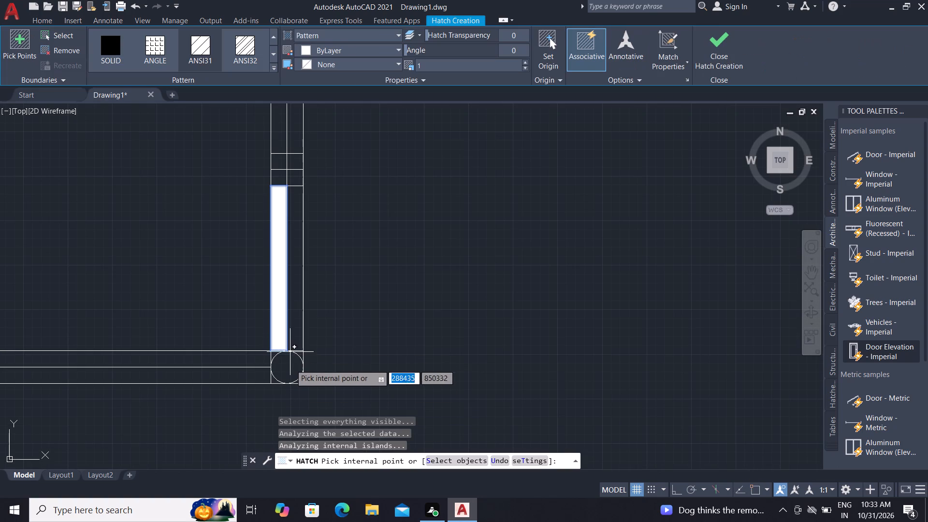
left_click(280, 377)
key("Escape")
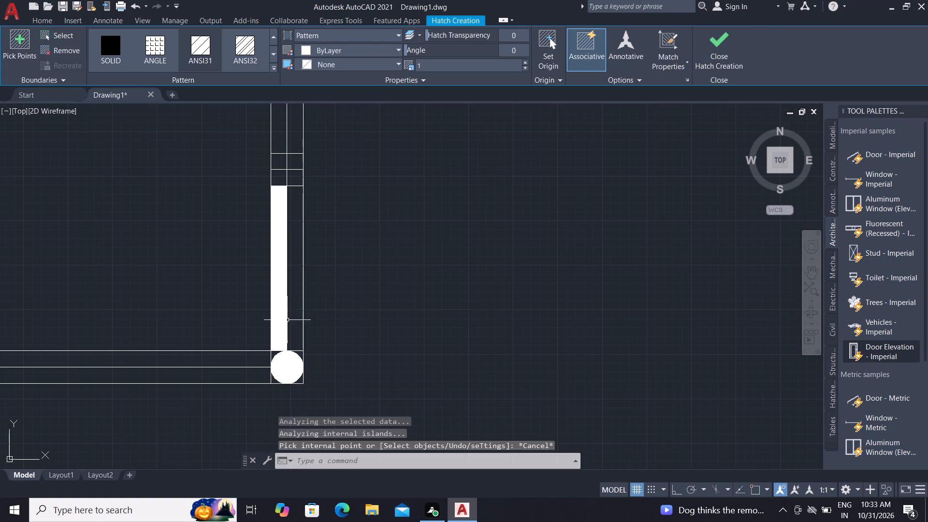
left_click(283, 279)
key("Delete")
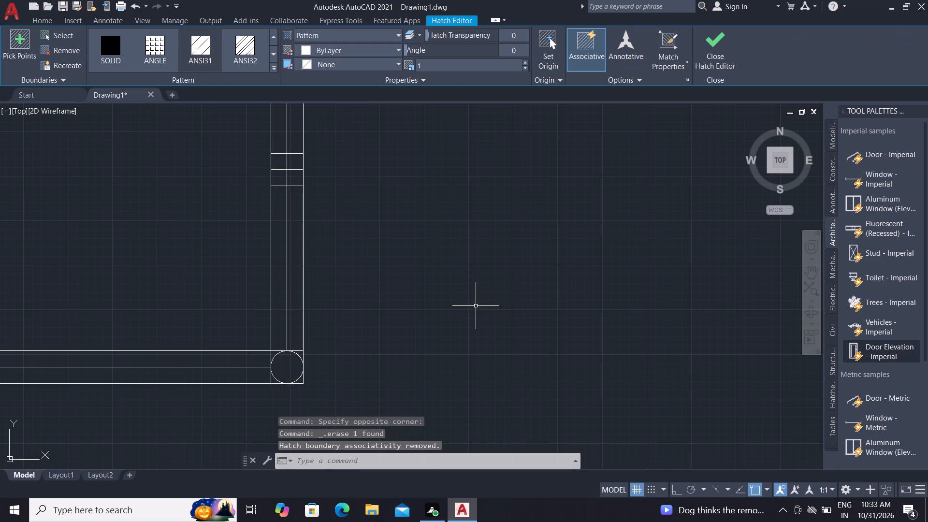
Fill the circles at the central bay's lower right and lower left corners with a solid black (0,0,0) hatch.
type("H")
key("space")
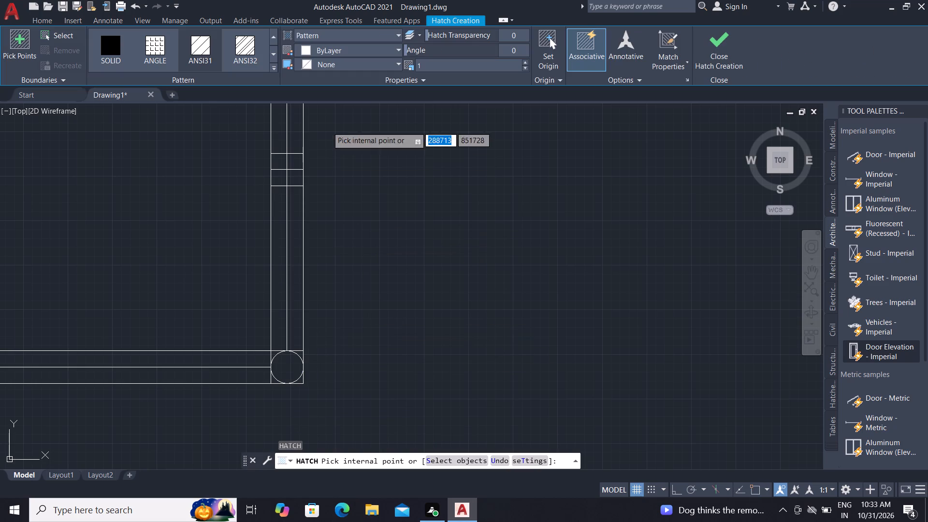
left_click(112, 50)
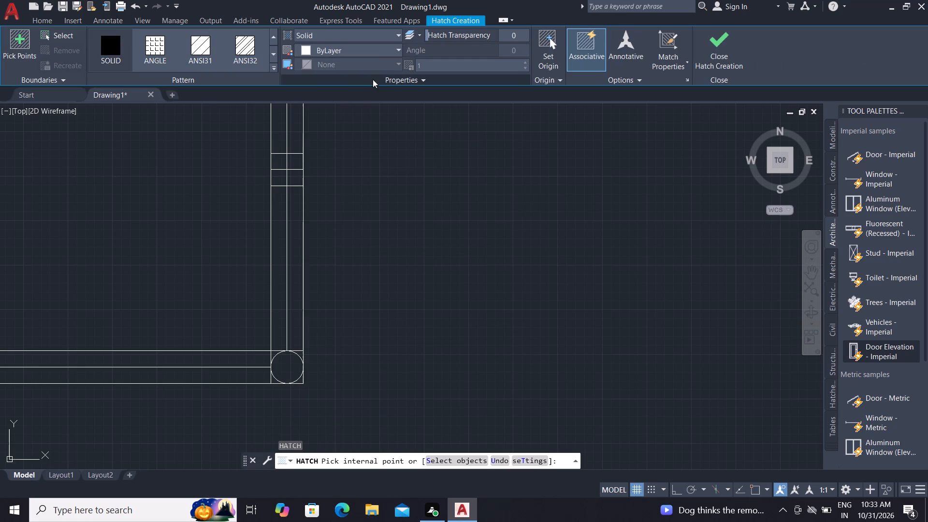
left_click(378, 48)
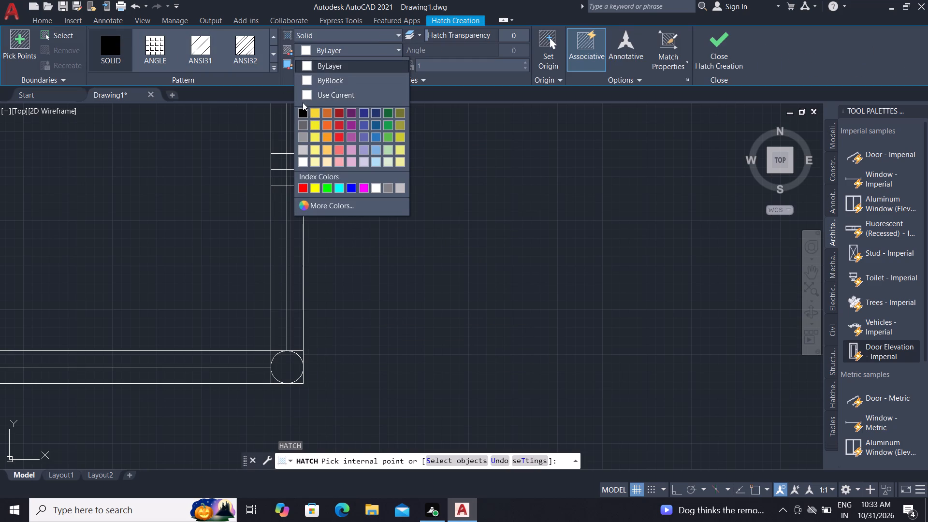
left_click(302, 109)
left_click(282, 369)
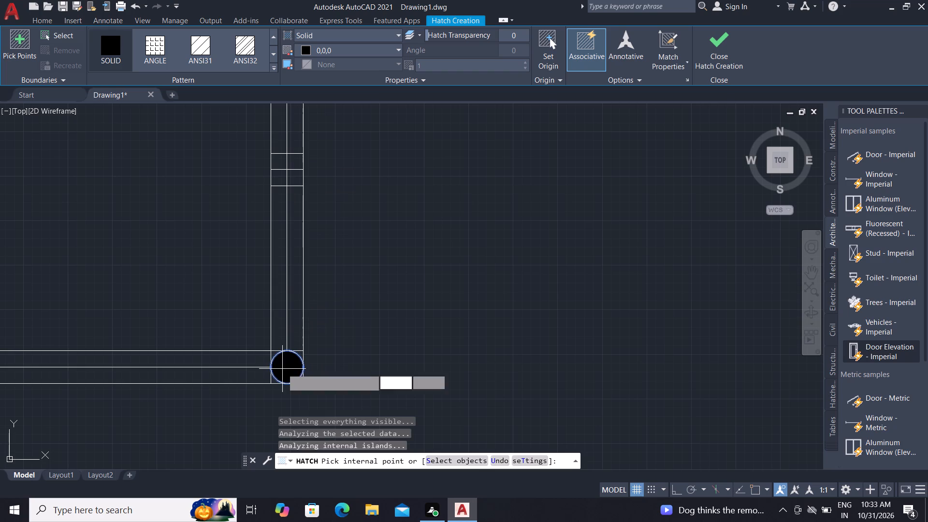
scroll(467, 350, "down", 2)
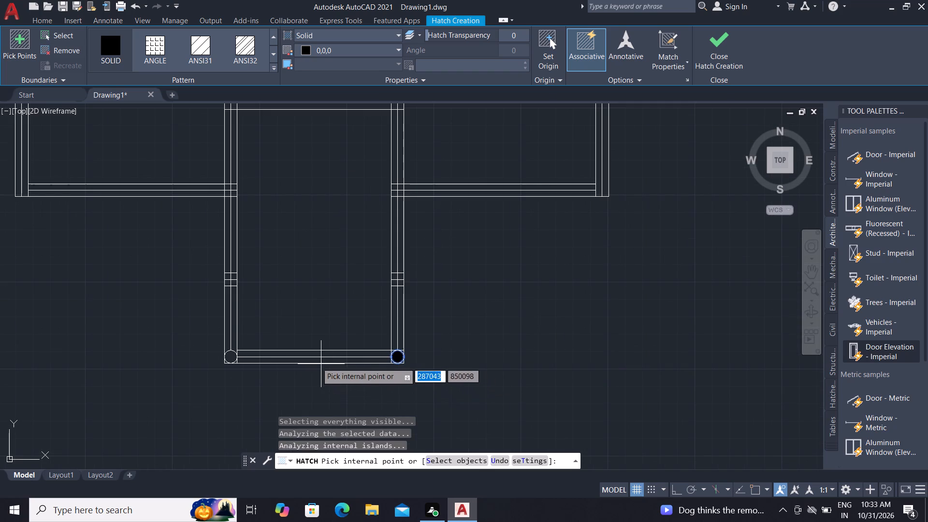
left_click(230, 354)
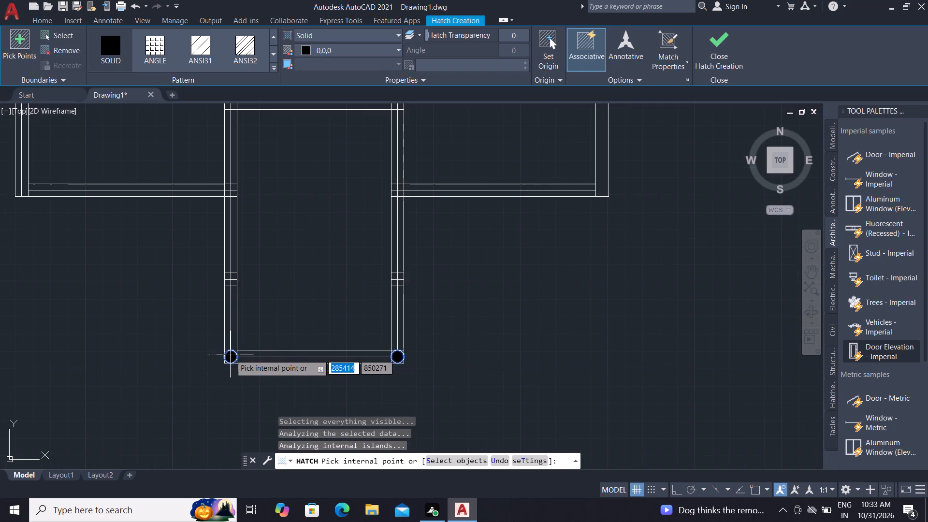
key("Escape")
Erase the three short cross lines on the central bay's lower left vertical beam, together with that beam's inner edge line.
scroll(235, 255, "up", 2)
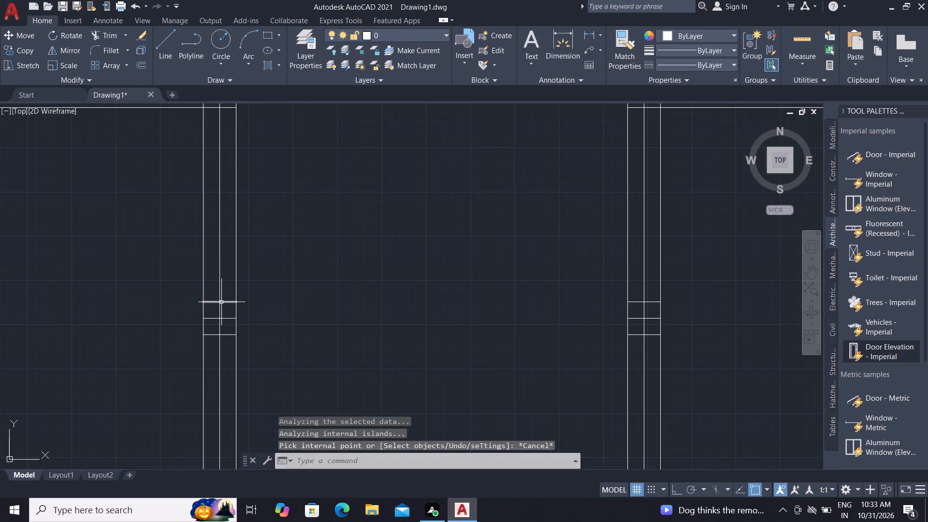
left_click(221, 302)
left_click(219, 321)
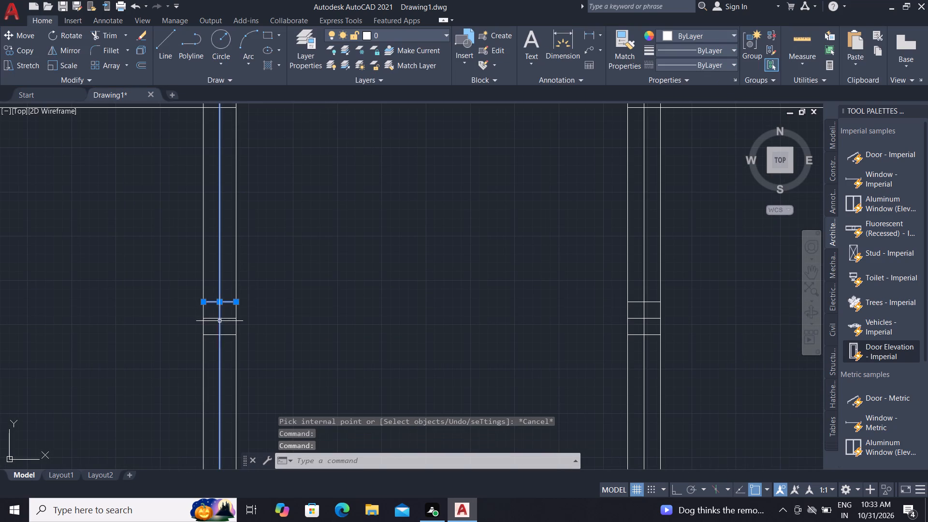
key("Escape")
left_click(218, 319)
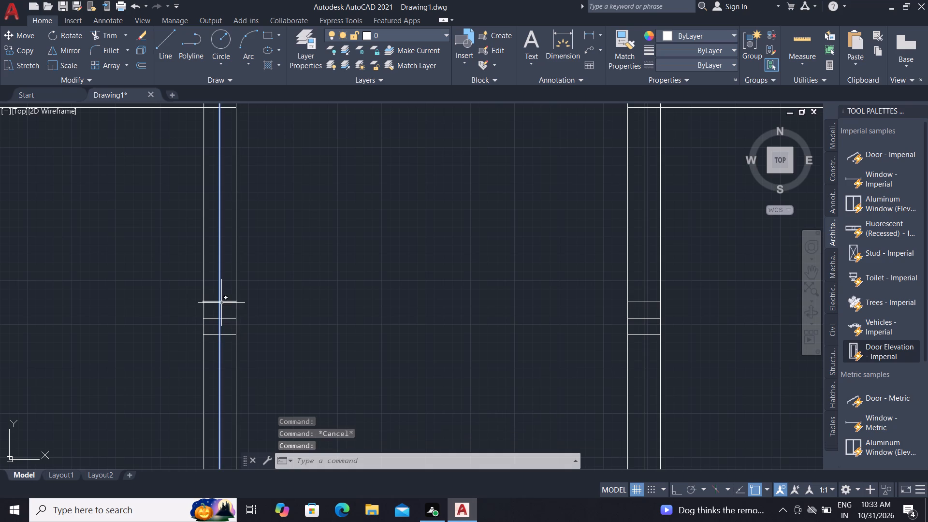
key("Escape")
left_click(223, 302)
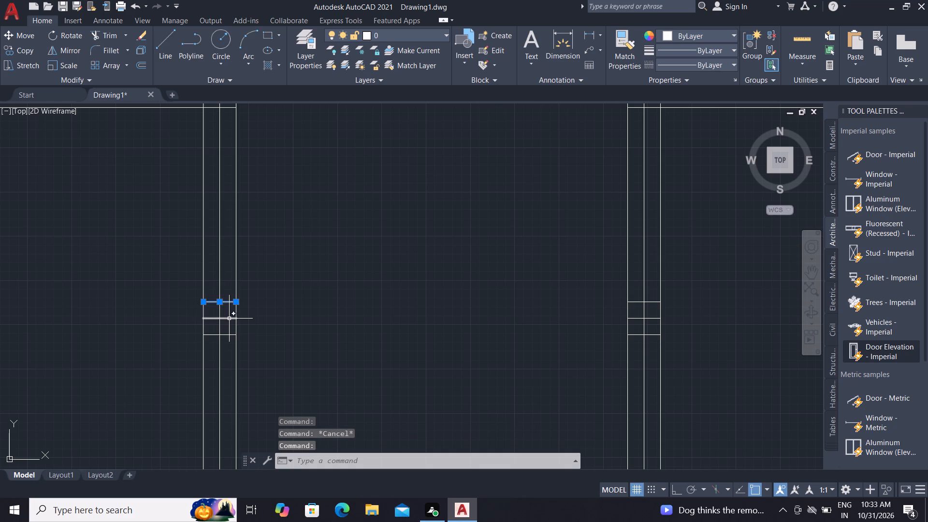
left_click(229, 319)
left_click(235, 338)
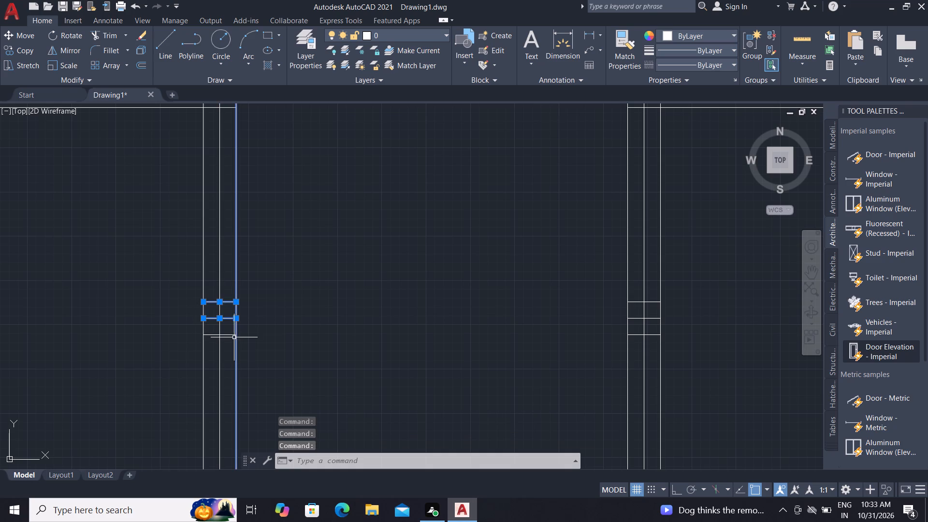
left_click(232, 335)
key("Delete")
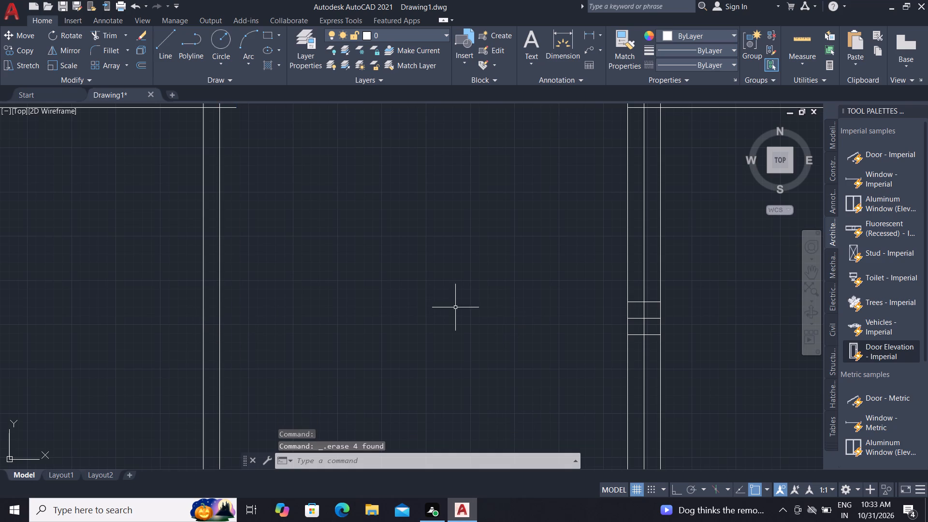
Offset the left vertical beam's centreline 115 towards the inside of the central bay to redraw its inner edge.
scroll(439, 321, "down", 3)
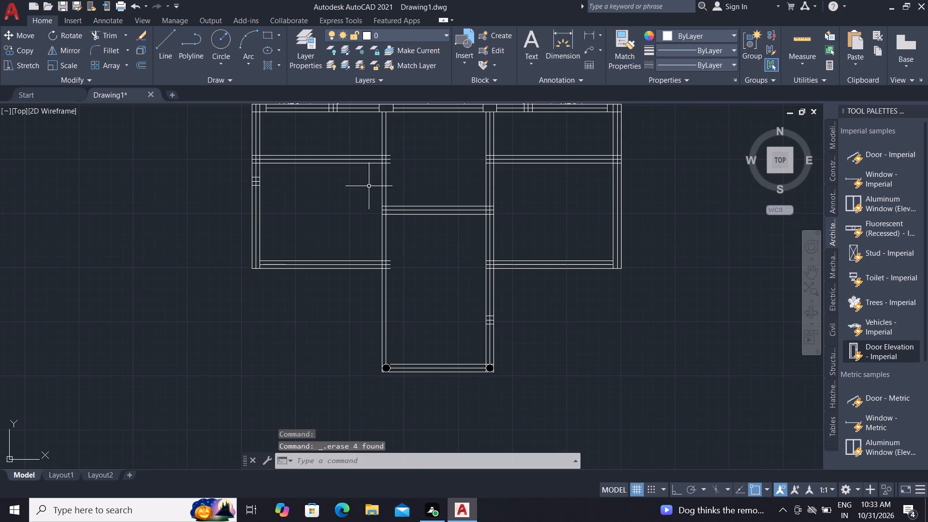
key("o")
key("space")
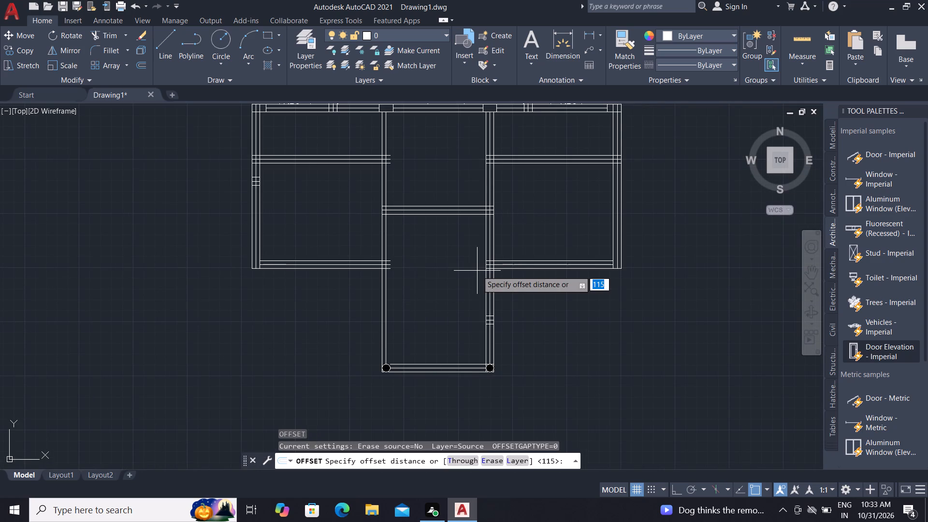
key("space")
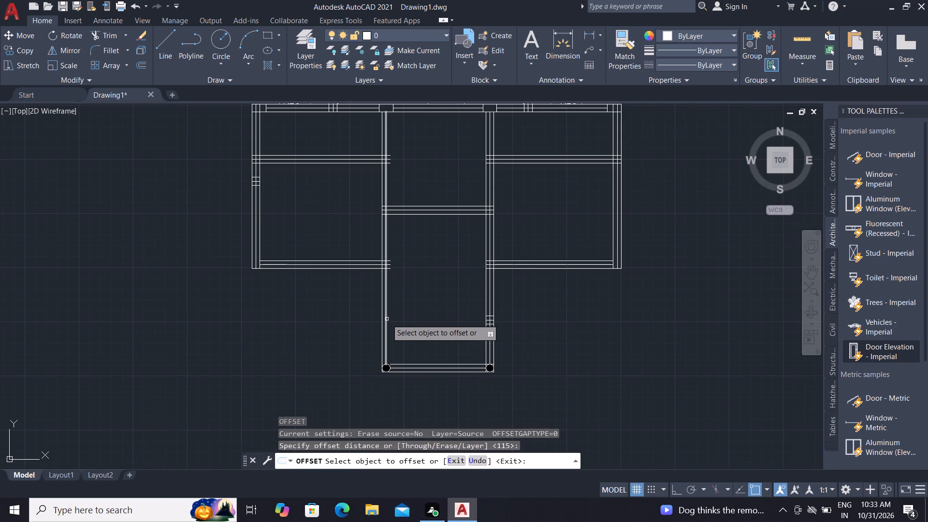
left_click(387, 319)
left_click(427, 330)
scroll(493, 320, "up", 1)
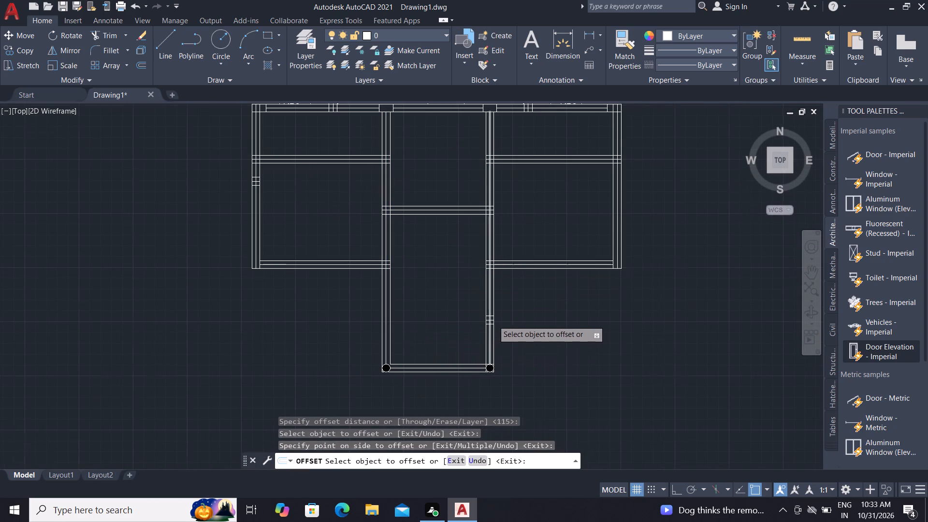
scroll(493, 320, "up", 1)
key("space")
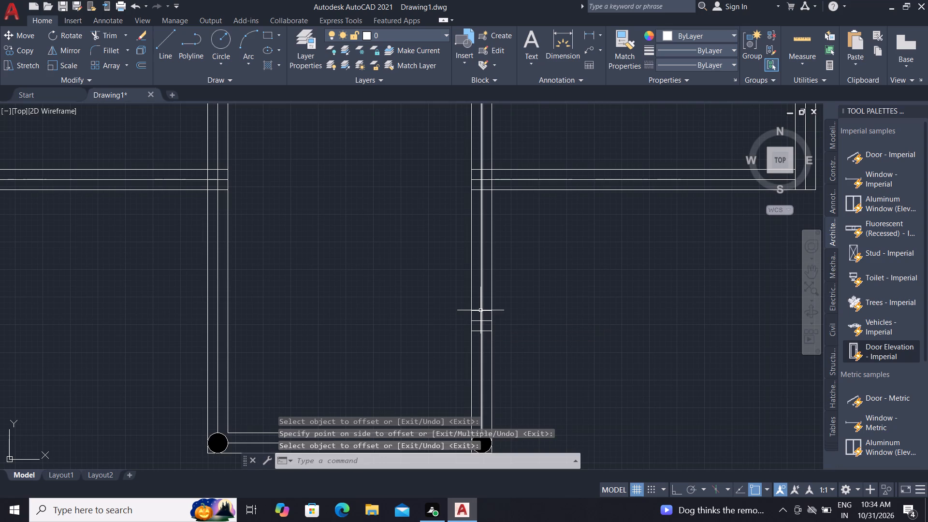
Erase the three short cross lines on the central bay's lower right vertical beam.
scroll(472, 313, "up", 2)
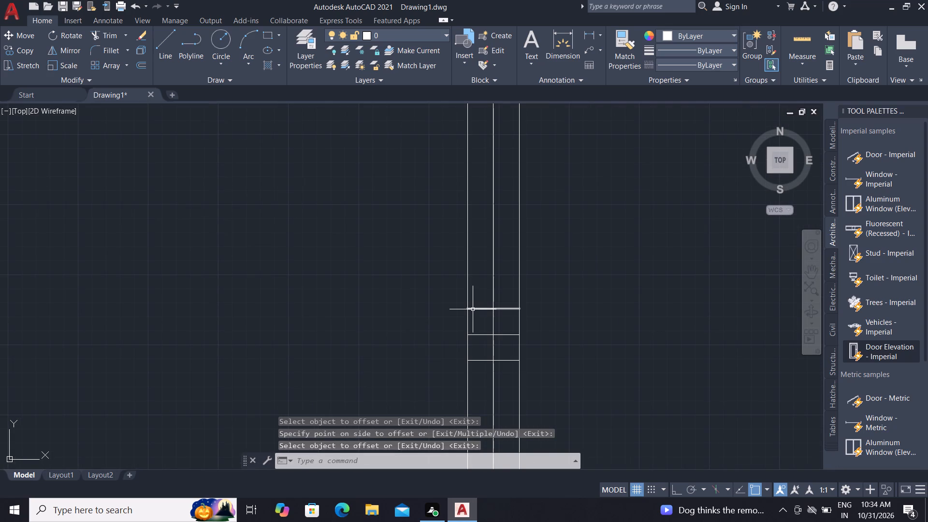
left_click(474, 305)
left_click(475, 309)
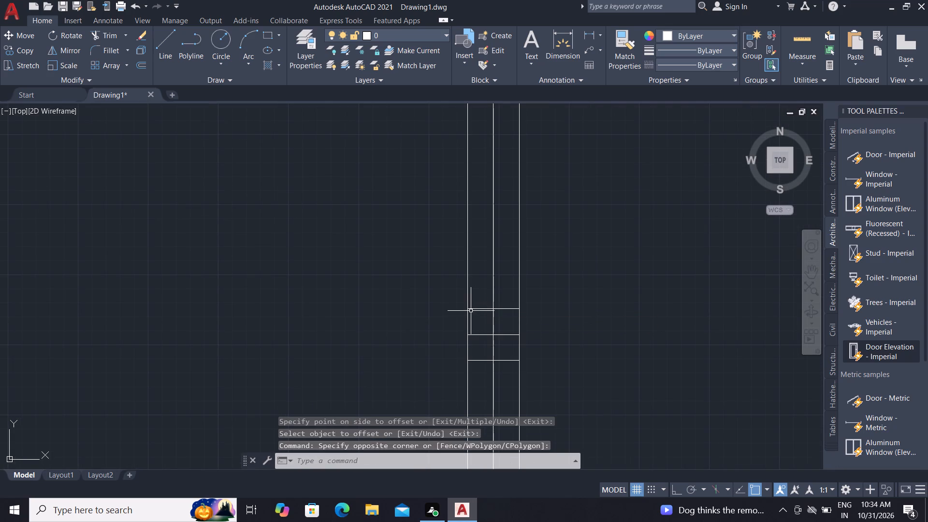
left_click(471, 308)
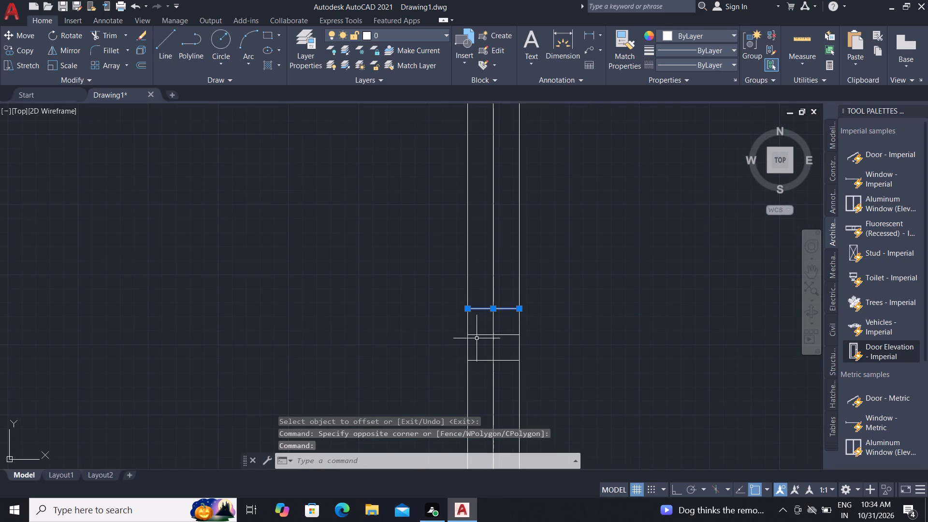
left_click(475, 335)
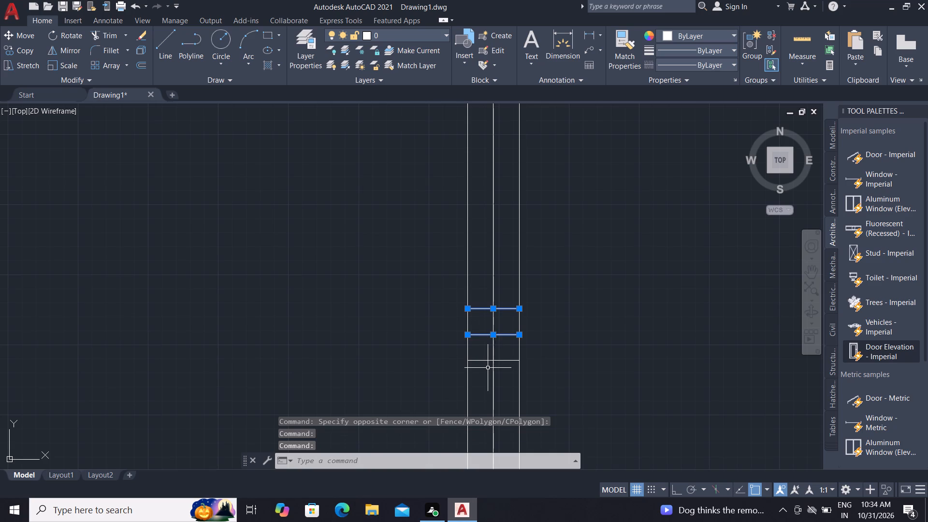
left_click(483, 360)
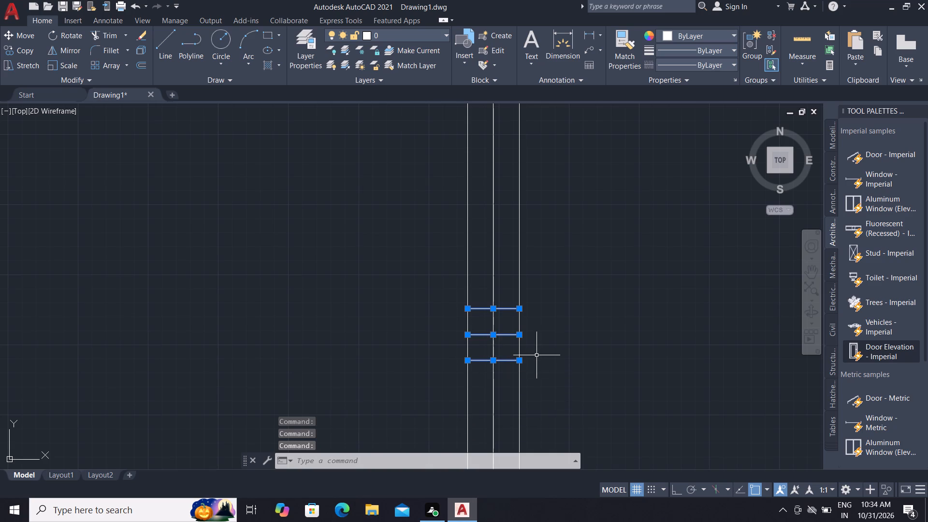
key("Delete")
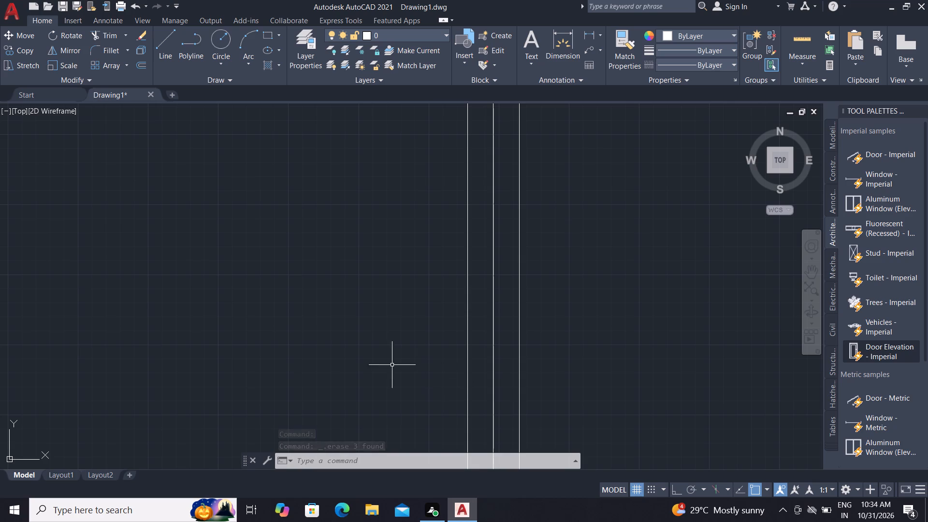
Trim the bottom beam's upper edge line where it crosses the right vertical beam above the lower right black circle.
scroll(466, 337, "down", 5)
scroll(519, 299, "up", 2)
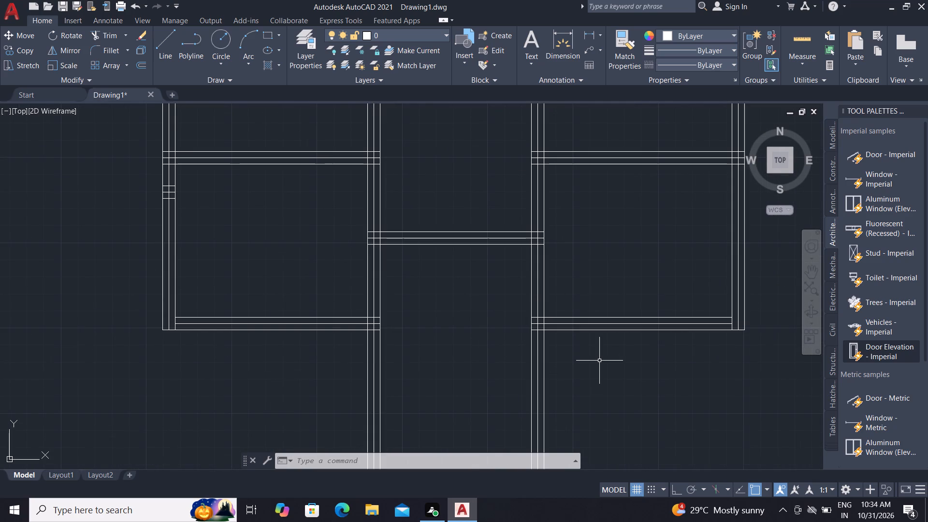
scroll(493, 311, "down", 1)
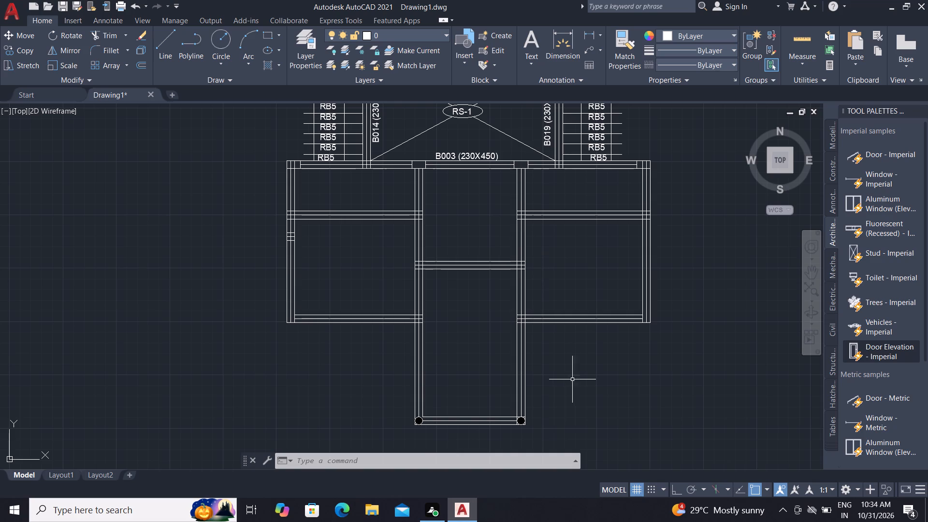
scroll(528, 407, "up", 2)
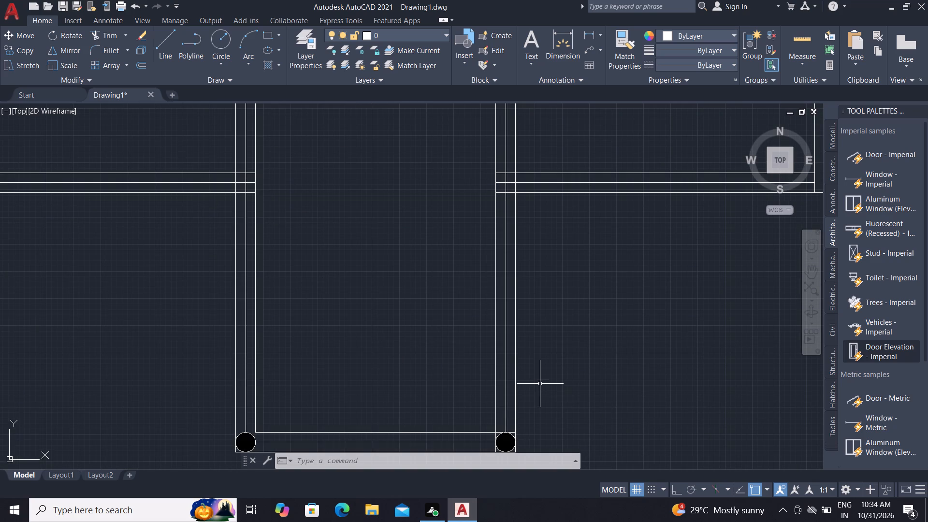
type("TR")
key("space")
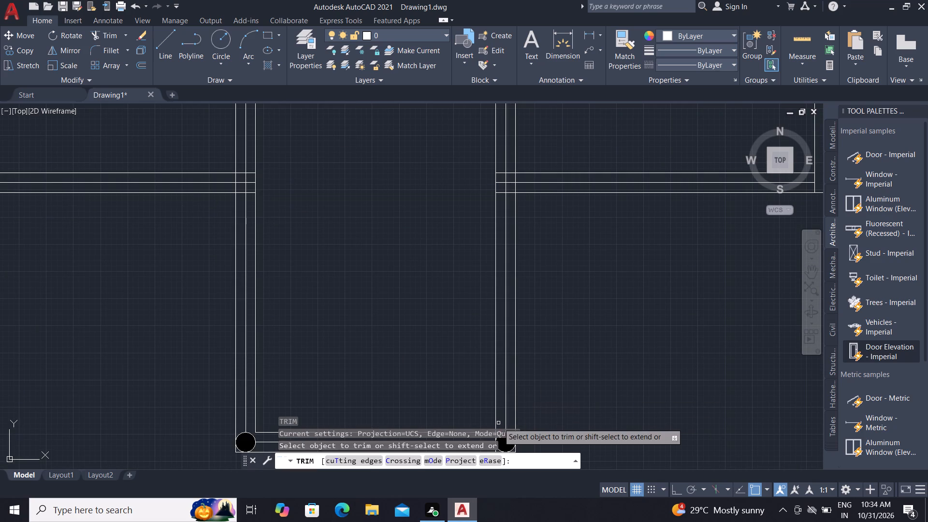
middle_click_drag(498, 423, 484, 287)
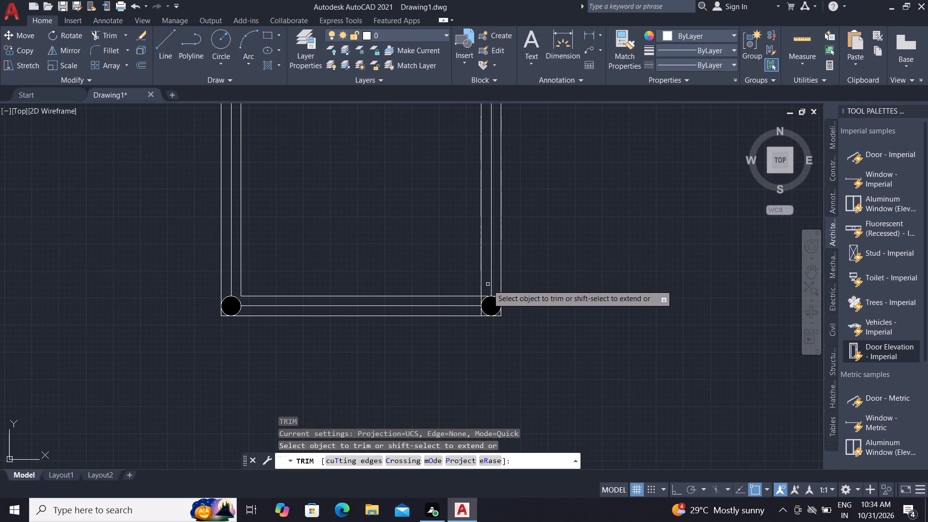
scroll(498, 309, "up", 2)
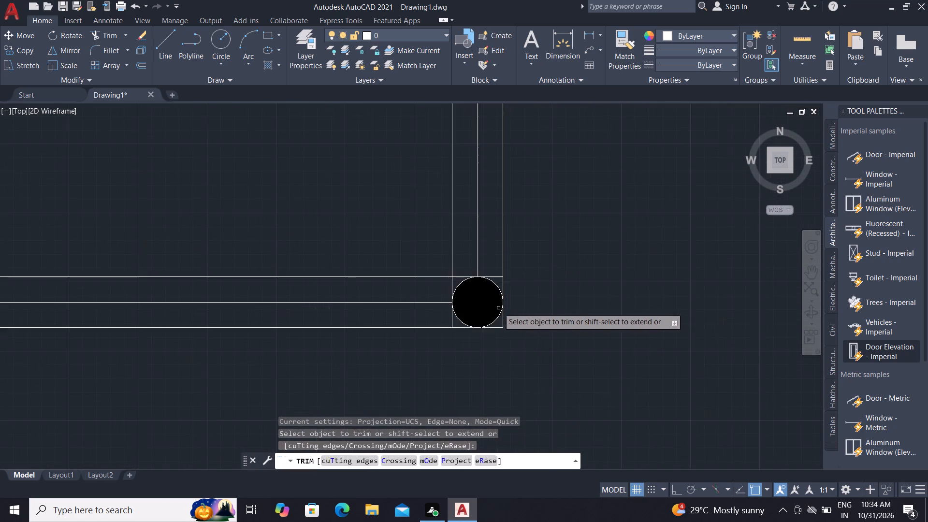
scroll(498, 304, "up", 3)
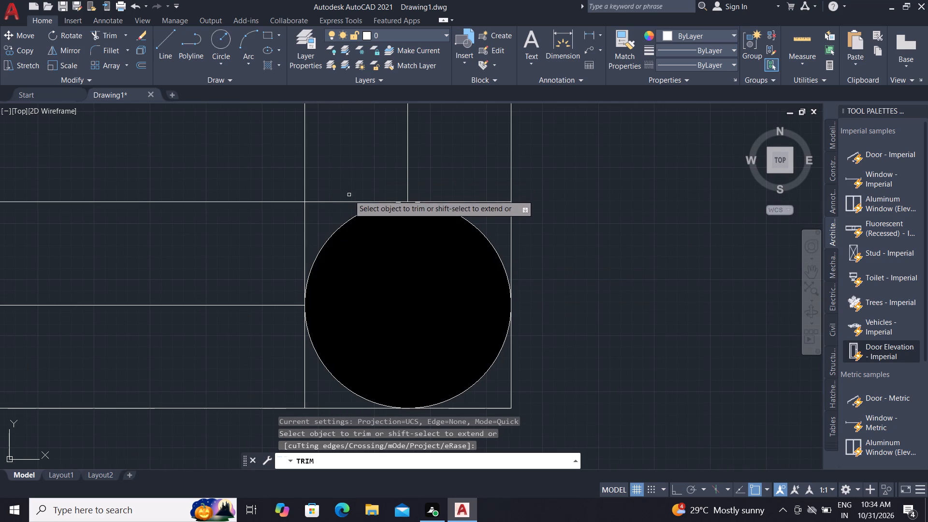
left_click(348, 200)
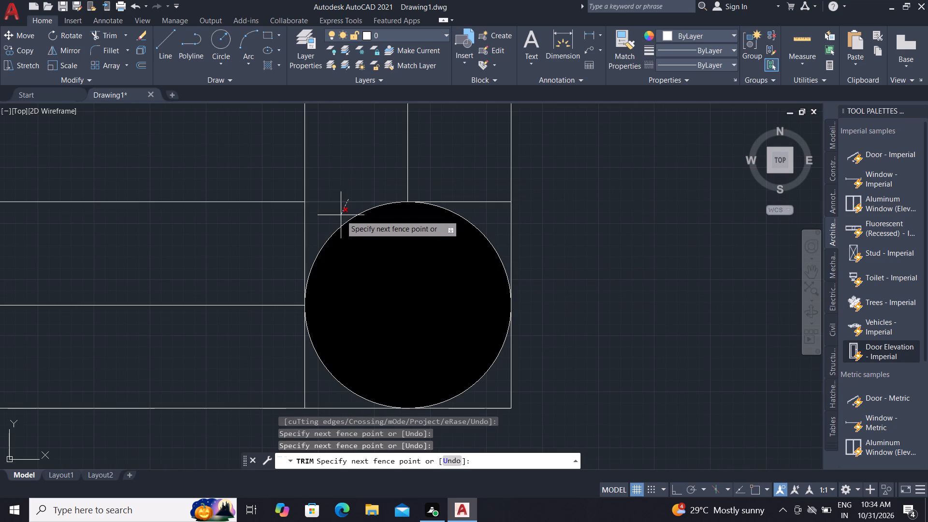
left_click(342, 211)
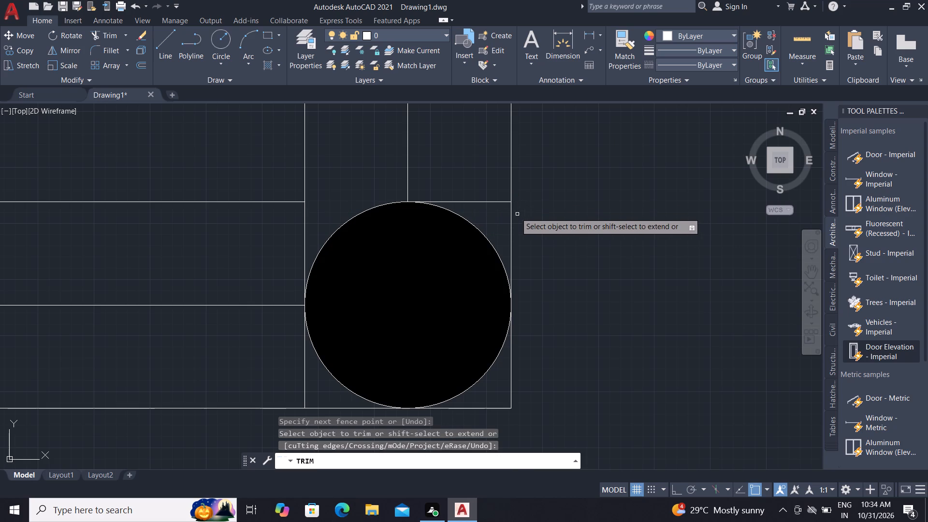
left_click(497, 199)
left_click(500, 211)
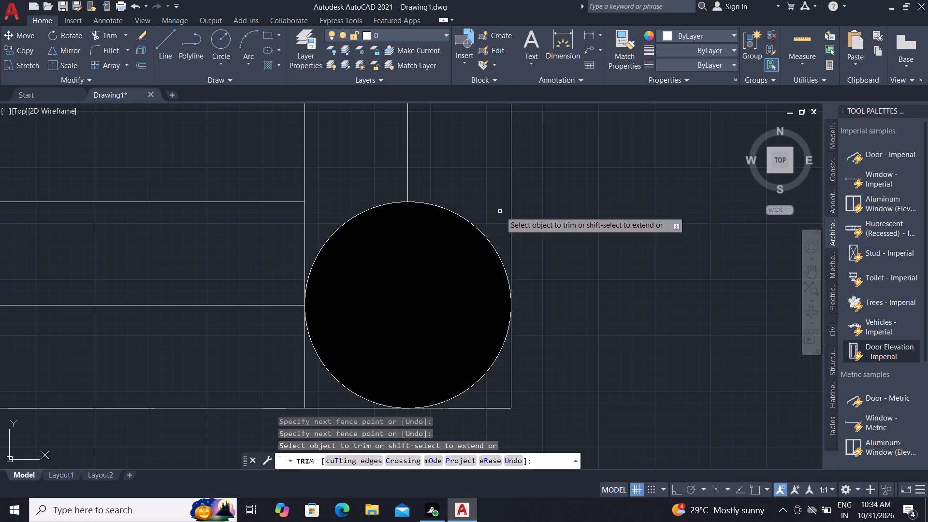
Trim the central bay's middle cross beam lines where they run through the left vertical beam.
scroll(530, 248, "down", 3)
scroll(589, 315, "down", 5)
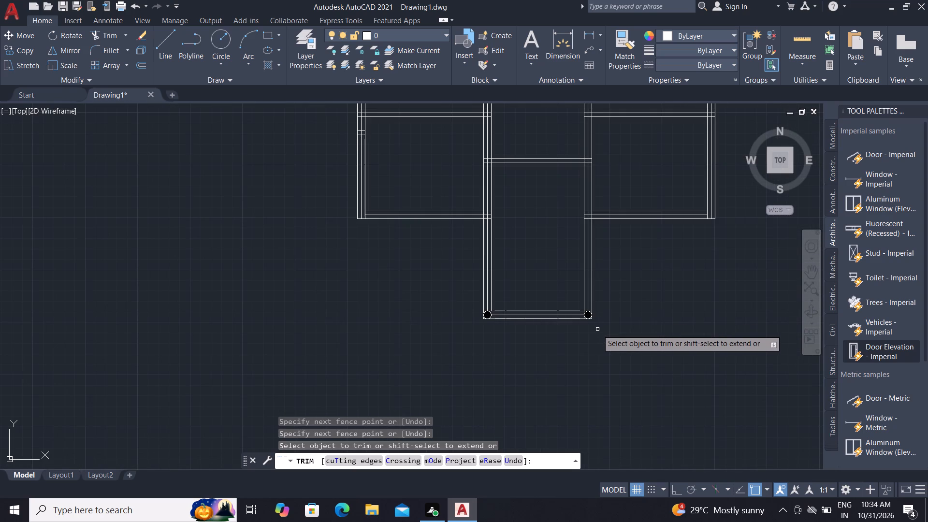
scroll(497, 208, "up", 1)
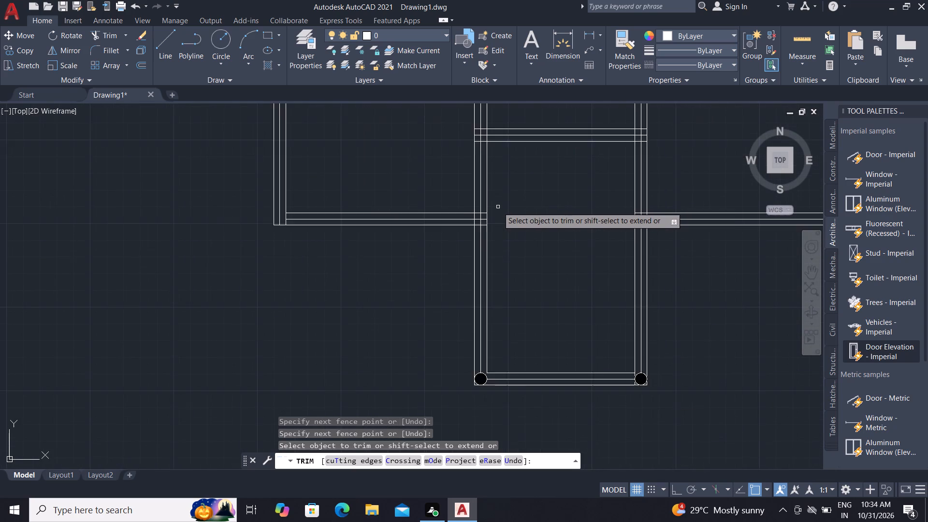
scroll(498, 207, "up", 1)
scroll(527, 269, "down", 2)
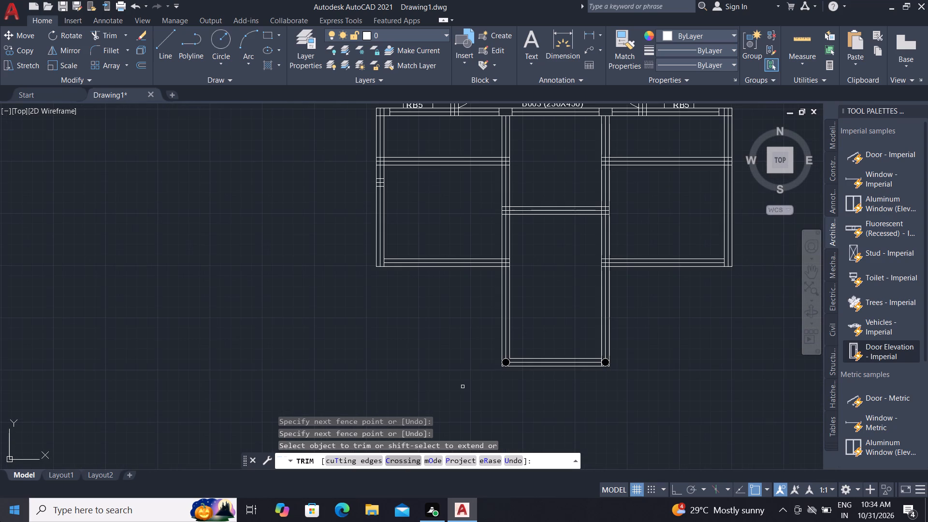
scroll(498, 203, "up", 2)
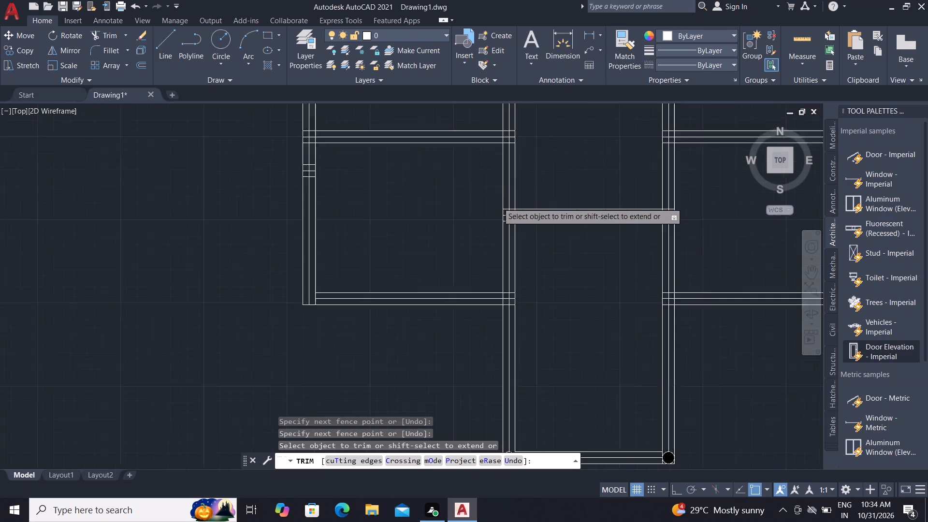
scroll(520, 246, "up", 2)
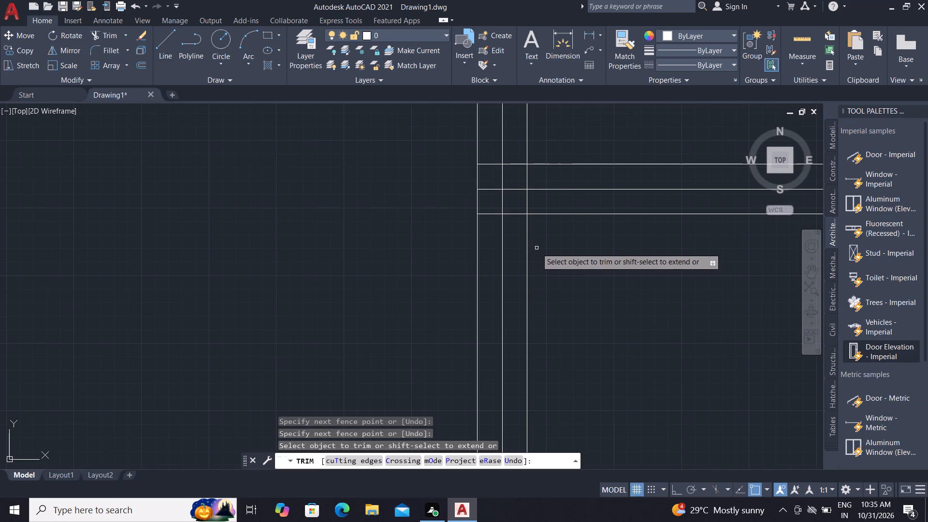
scroll(505, 224, "up", 2)
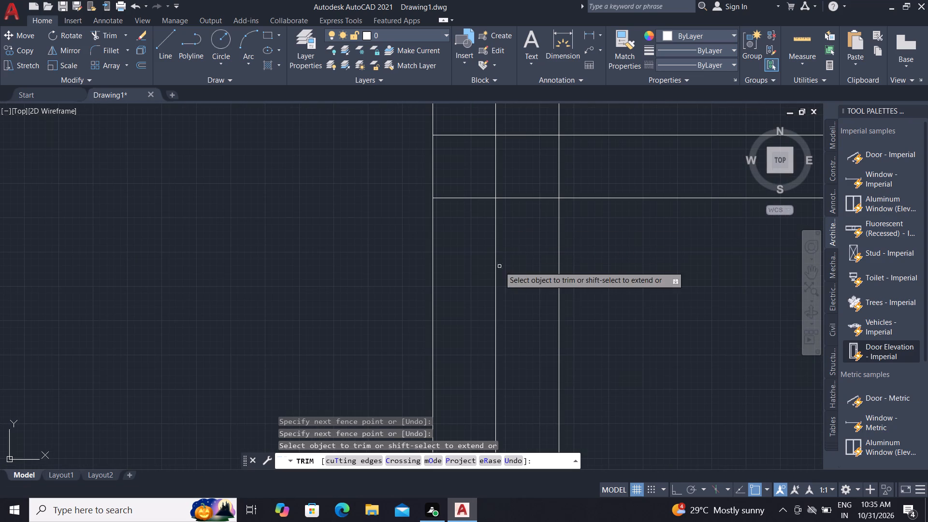
middle_click(509, 287)
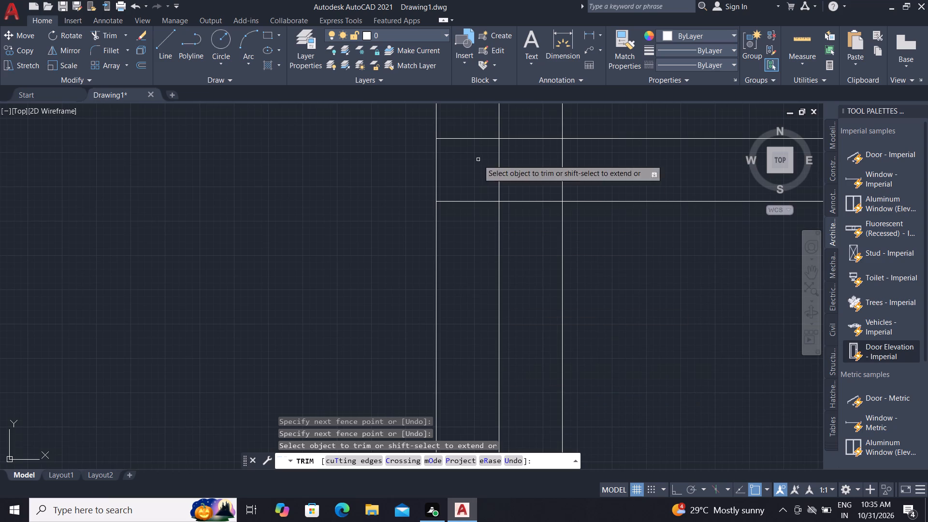
scroll(489, 247, "down", 1)
left_click(487, 128)
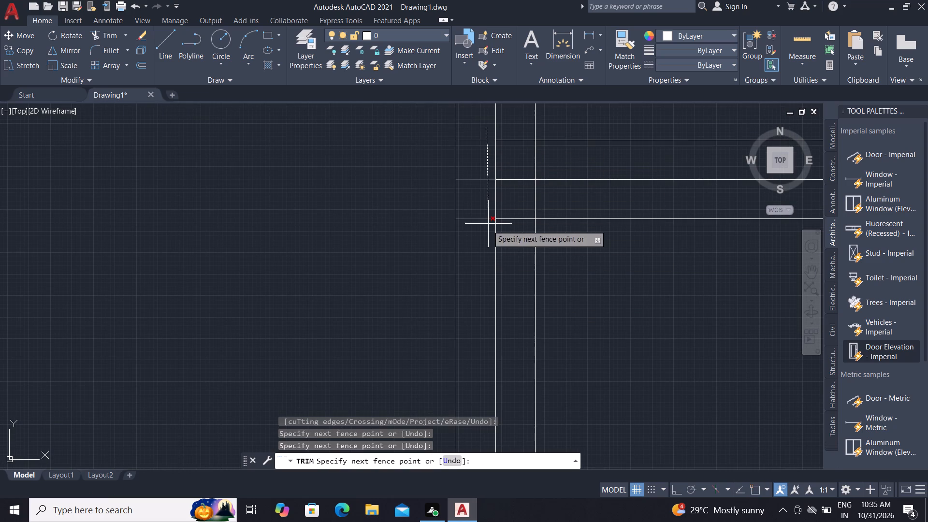
left_click(486, 233)
left_click(524, 130)
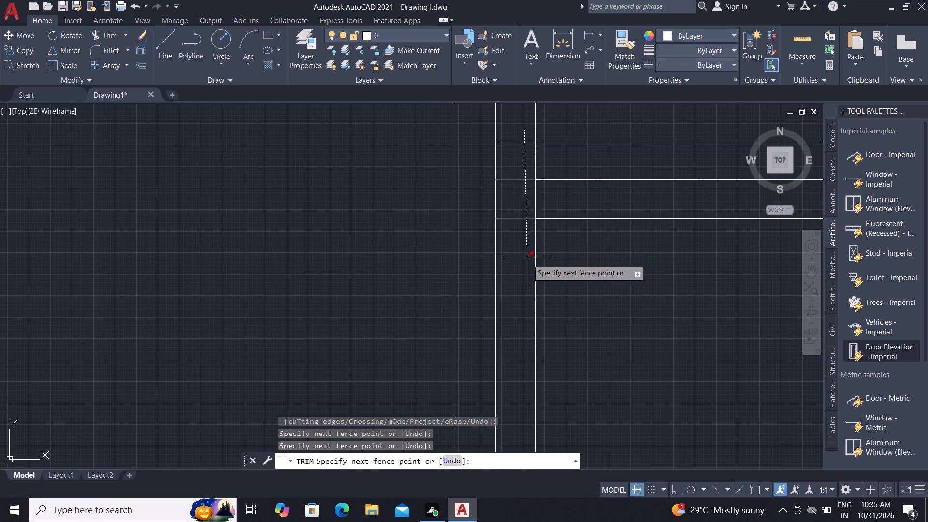
left_click(528, 259)
Trim the central bay's middle cross beam lines where they run through the right vertical beam.
scroll(359, 350, "down", 2)
scroll(263, 337, "down", 3)
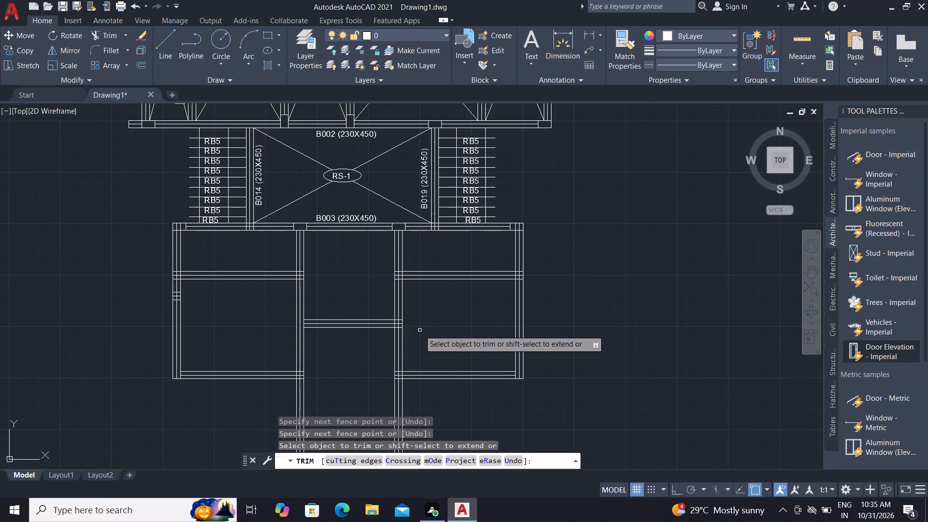
scroll(410, 329, "up", 4)
left_click(355, 252)
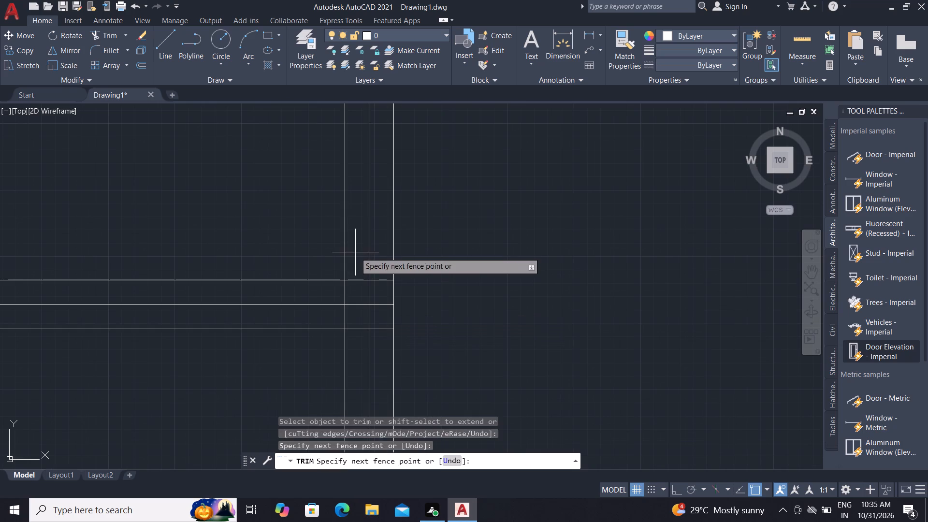
left_click(356, 340)
left_click(382, 262)
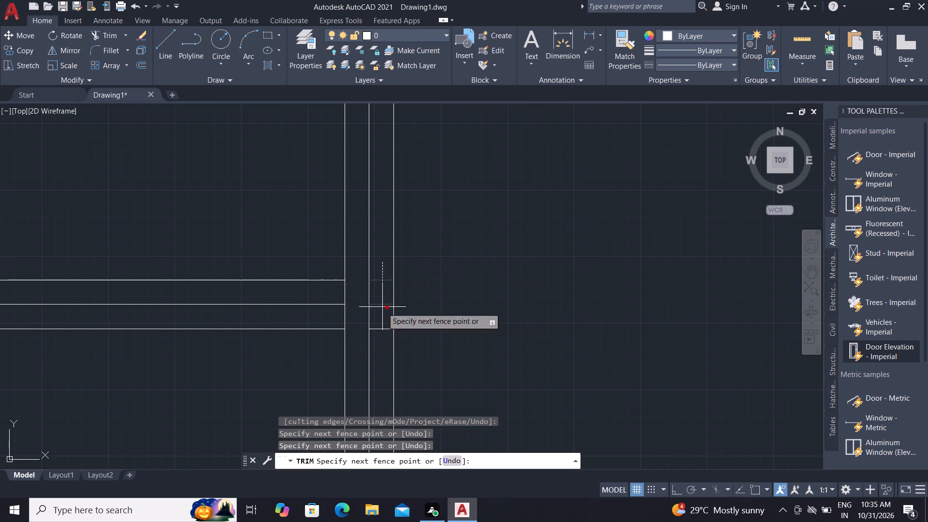
left_click(382, 341)
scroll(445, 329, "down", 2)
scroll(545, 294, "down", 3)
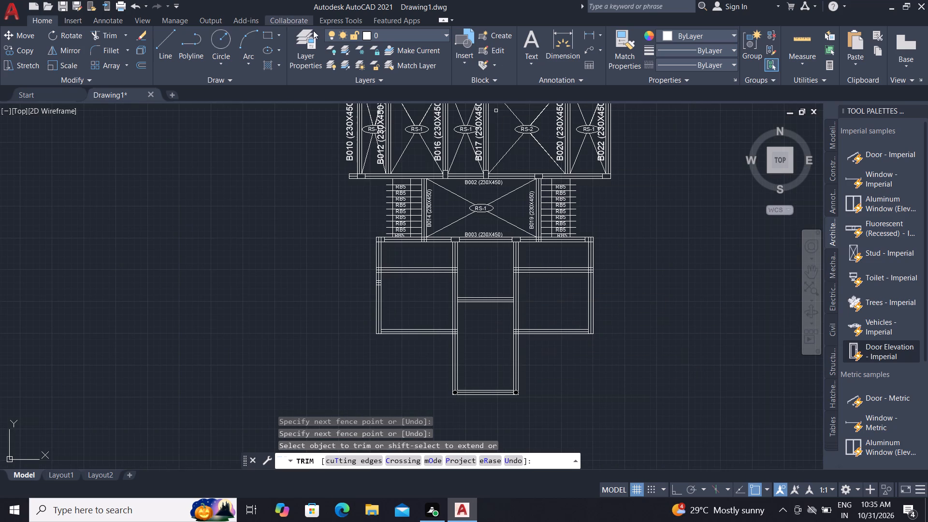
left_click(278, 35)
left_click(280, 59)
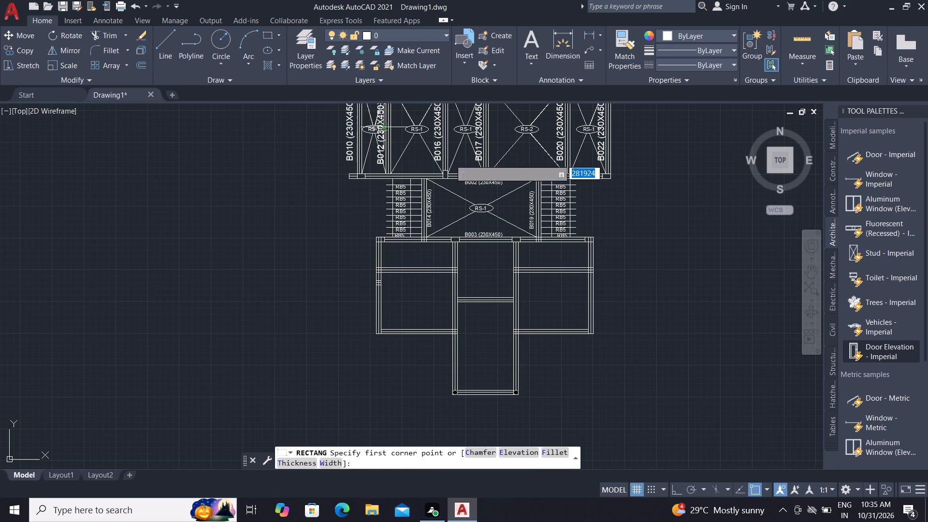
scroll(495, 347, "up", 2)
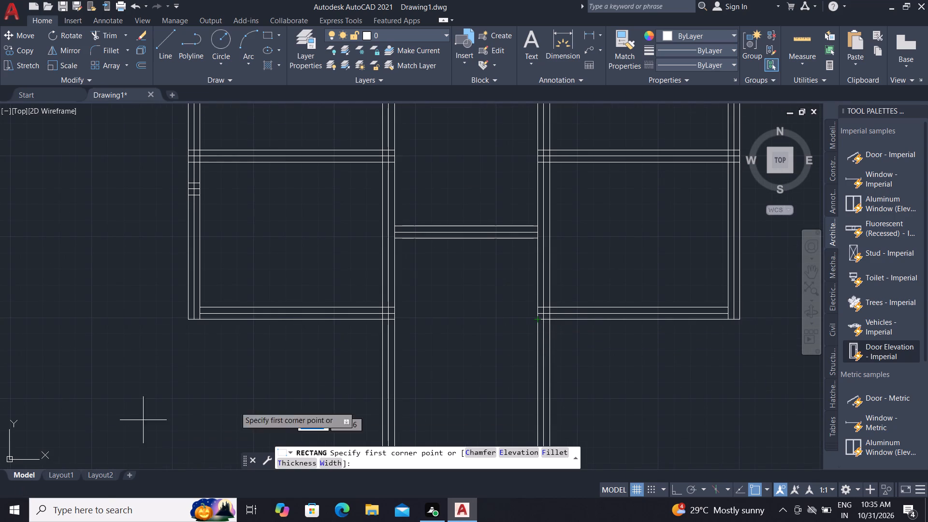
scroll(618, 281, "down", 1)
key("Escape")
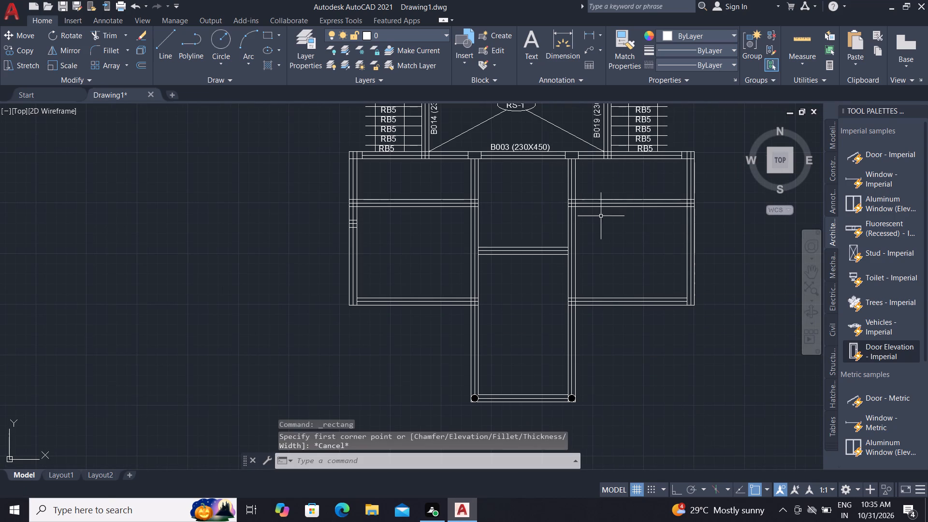
Copy the rectangular column on beam B002 to the lower right bay's bottom outer corner and bottom inner junction.
scroll(629, 245, "down", 1)
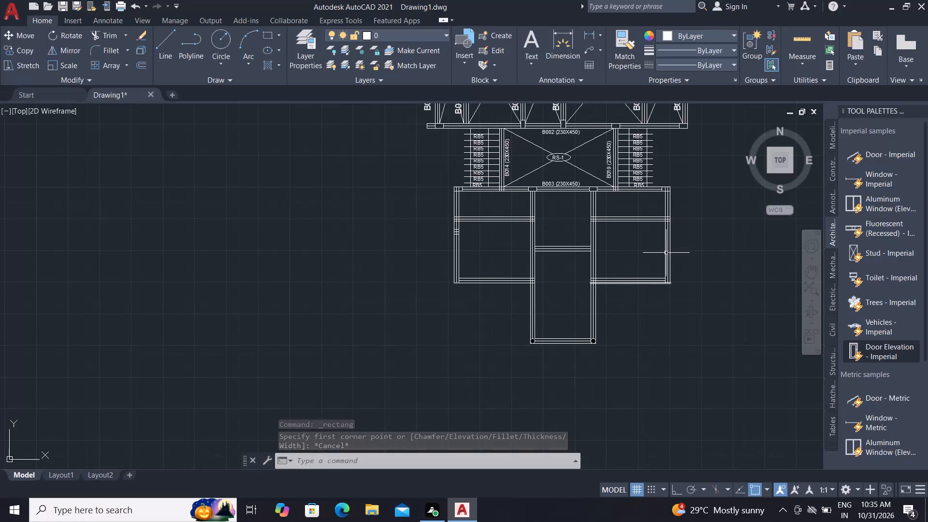
scroll(563, 114, "up", 2)
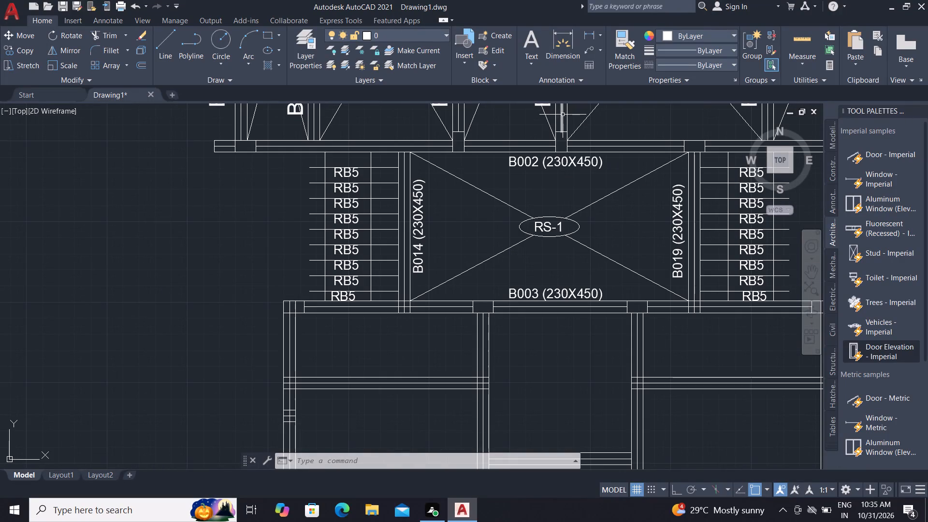
type("CO")
key("space")
scroll(560, 142, "up", 2)
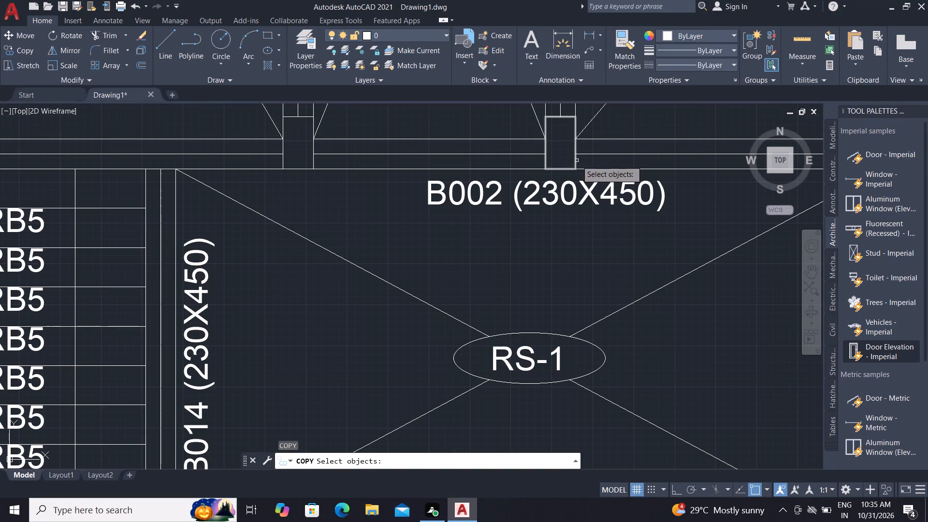
left_click(575, 159)
right_click(574, 159)
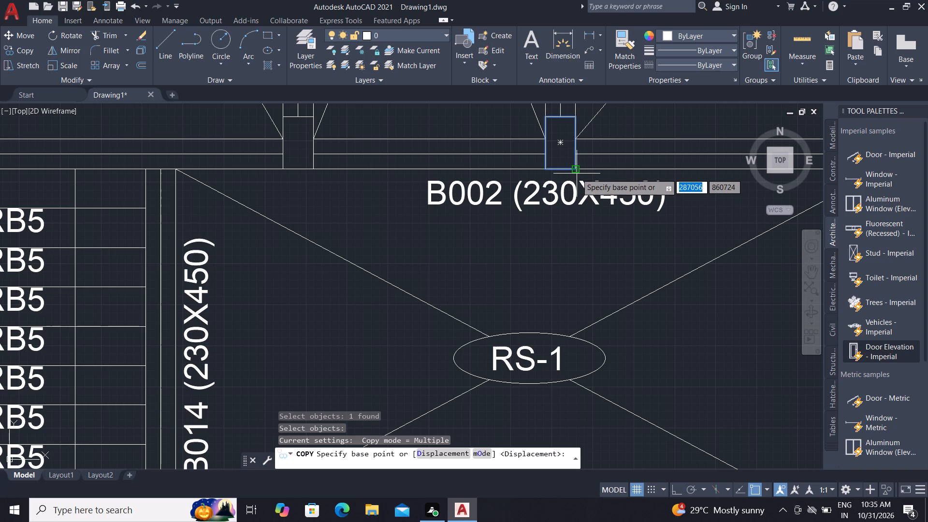
left_click(576, 167)
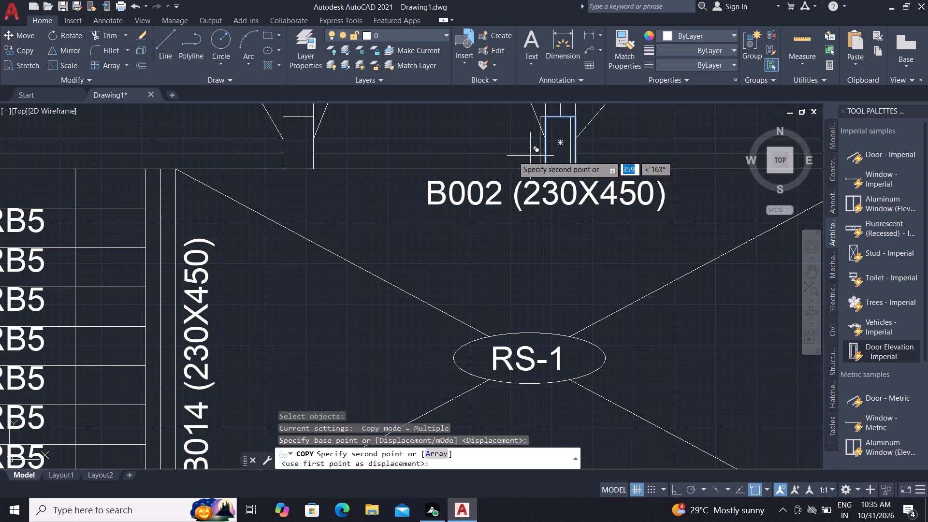
scroll(512, 149, "down", 3)
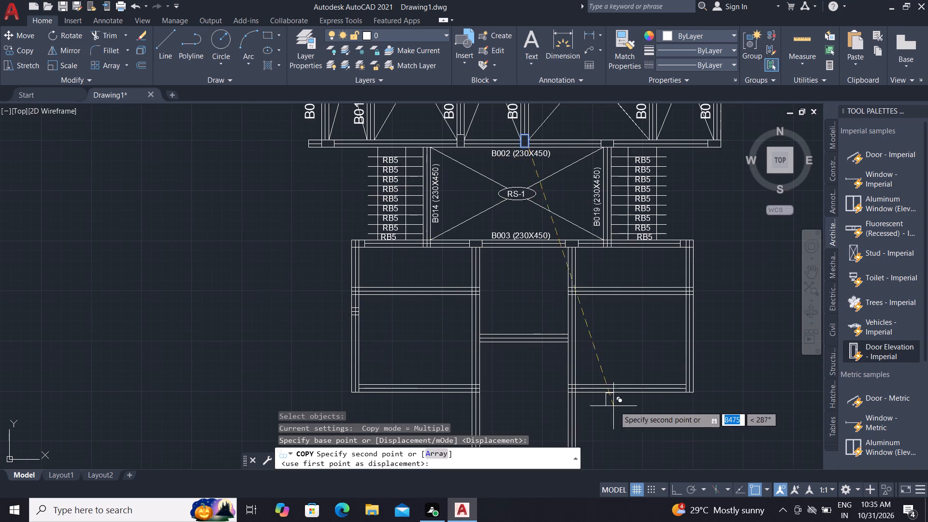
scroll(702, 390, "up", 1)
scroll(657, 406, "up", 2)
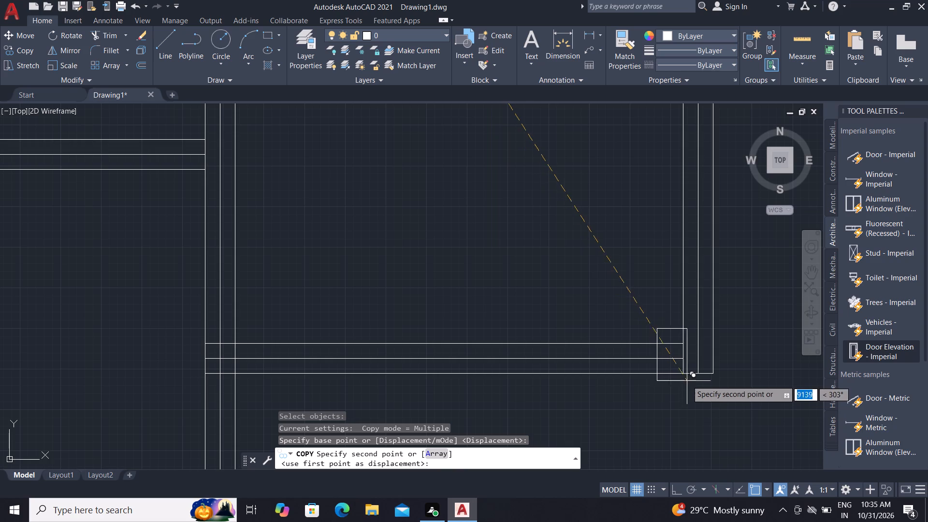
left_click(711, 374)
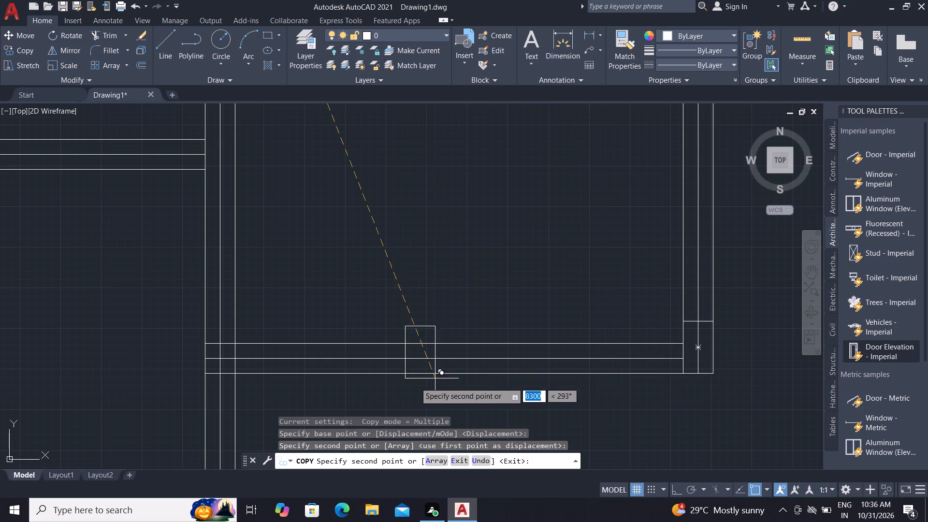
left_click(236, 376)
Place two more copies of the column at the lower left bay's bottom inner junction and bottom outer corner.
scroll(315, 317, "down", 1)
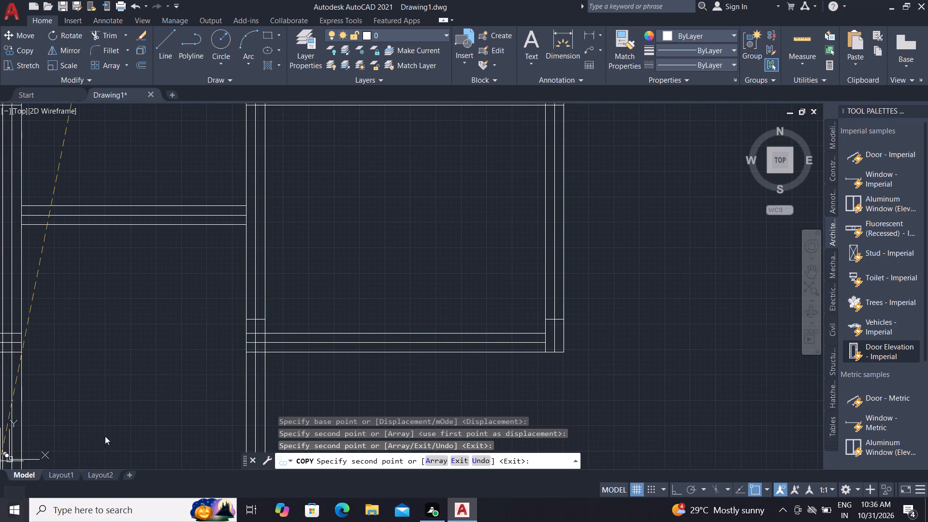
scroll(895, 36, "down", 1)
scroll(490, 224, "down", 1)
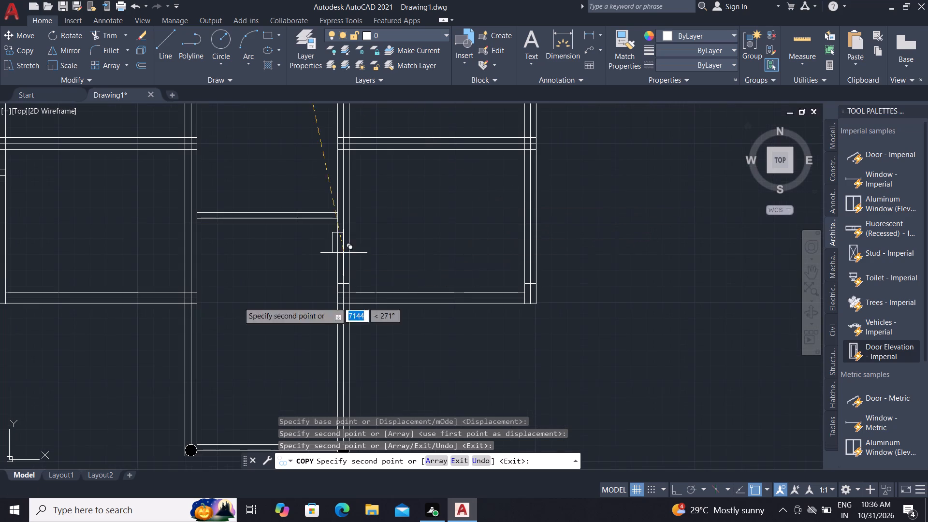
scroll(873, 148, "down", 2)
scroll(404, 254, "up", 5)
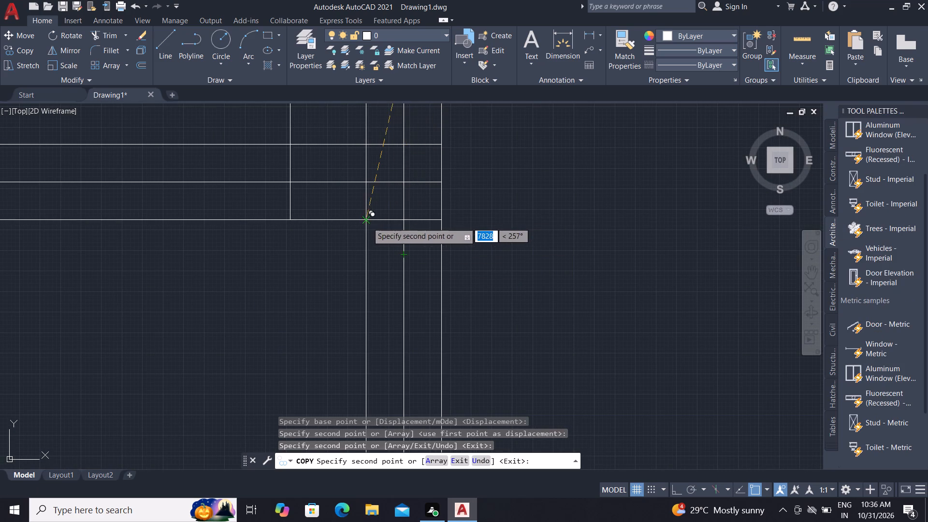
left_click(439, 218)
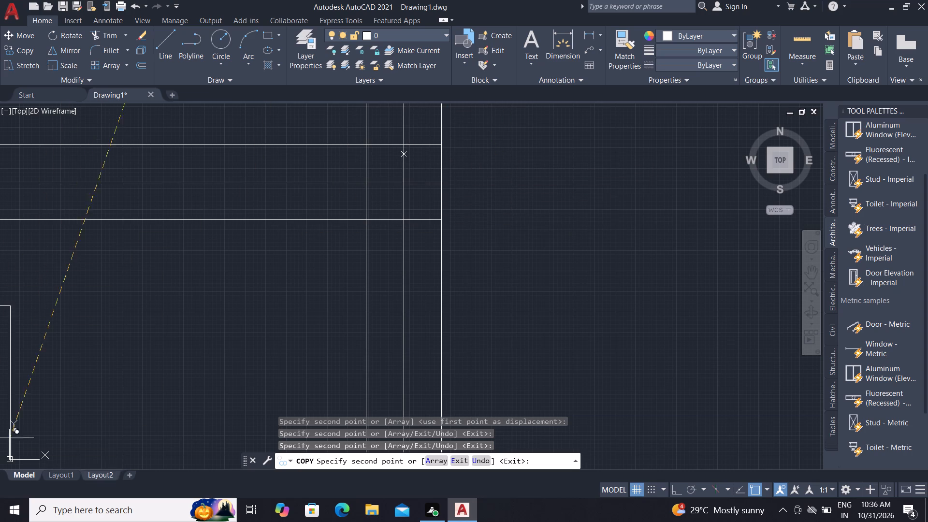
scroll(796, 254, "down", 2)
scroll(760, 320, "down", 2)
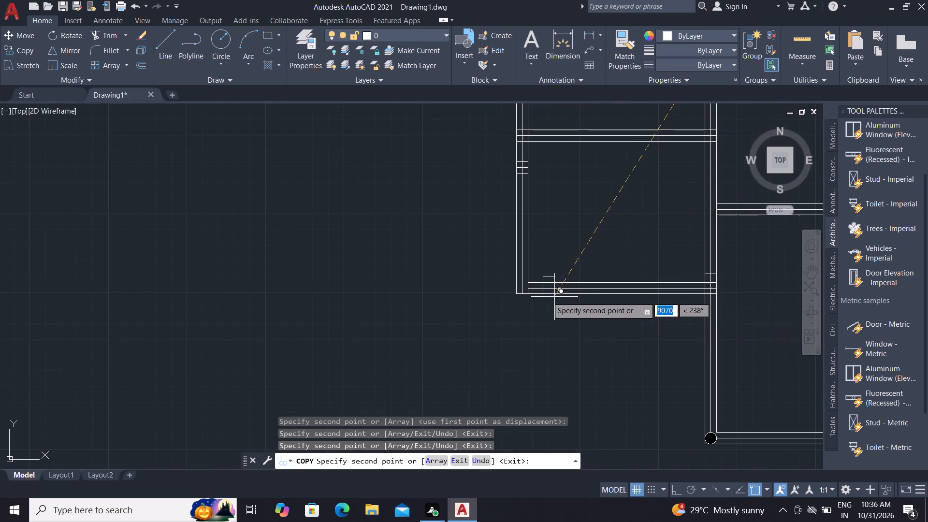
left_click(526, 293)
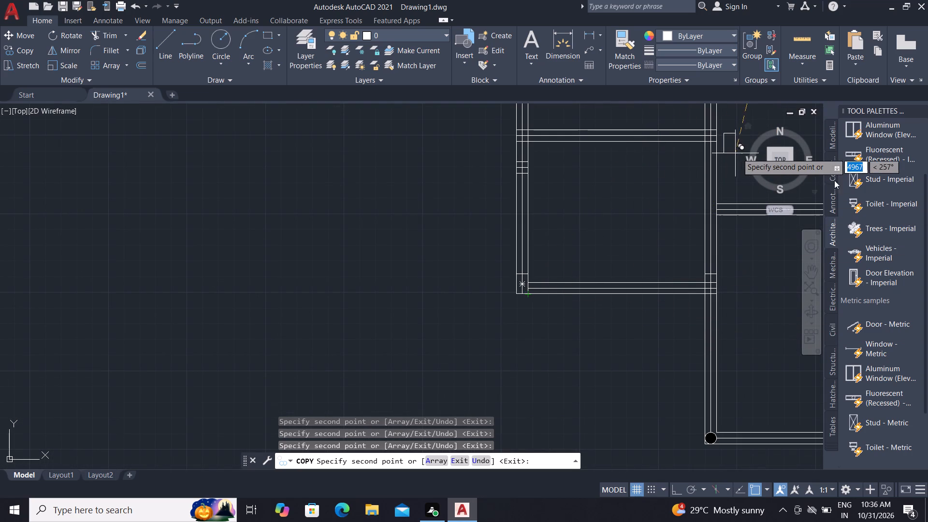
key("Escape")
key("Escape")
Trim the vertical beam centreline inside the column at the lower left bay's bottom outer corner.
key("t")
key("r")
key("space")
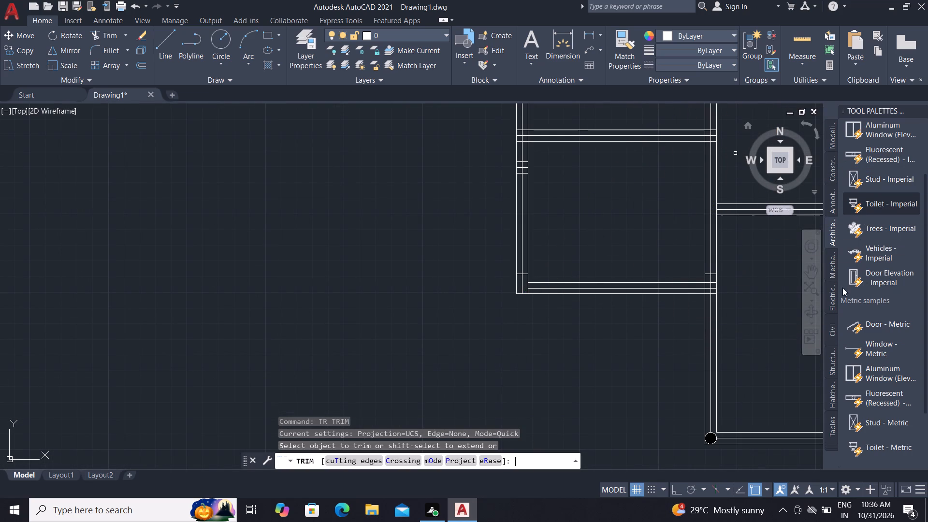
left_click(522, 289)
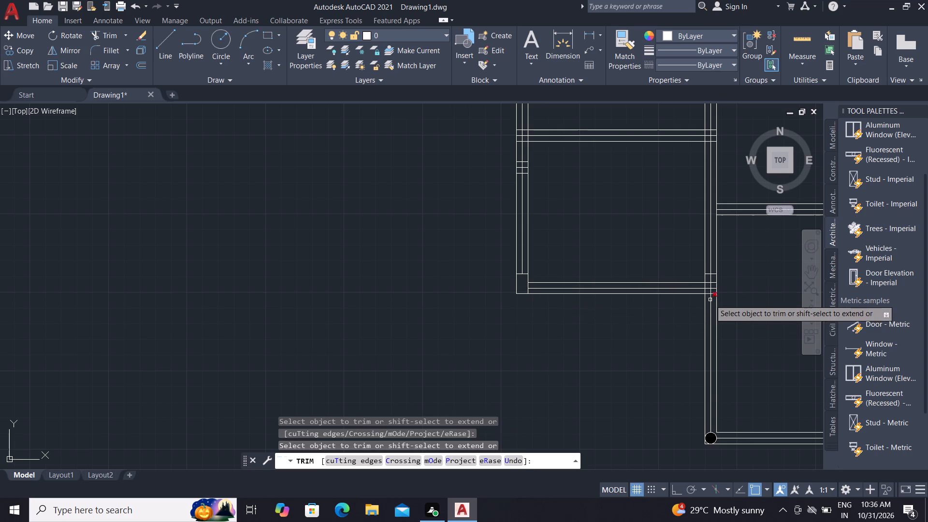
Trim the beam lines crossing inside the column at the lower left bay's bottom inner junction.
scroll(710, 296, "up", 3)
left_click(690, 239)
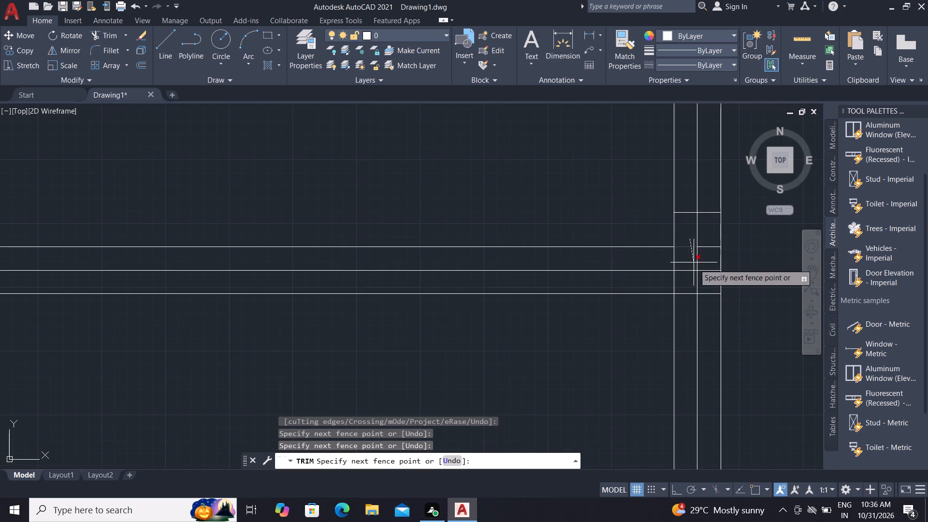
left_click(691, 276)
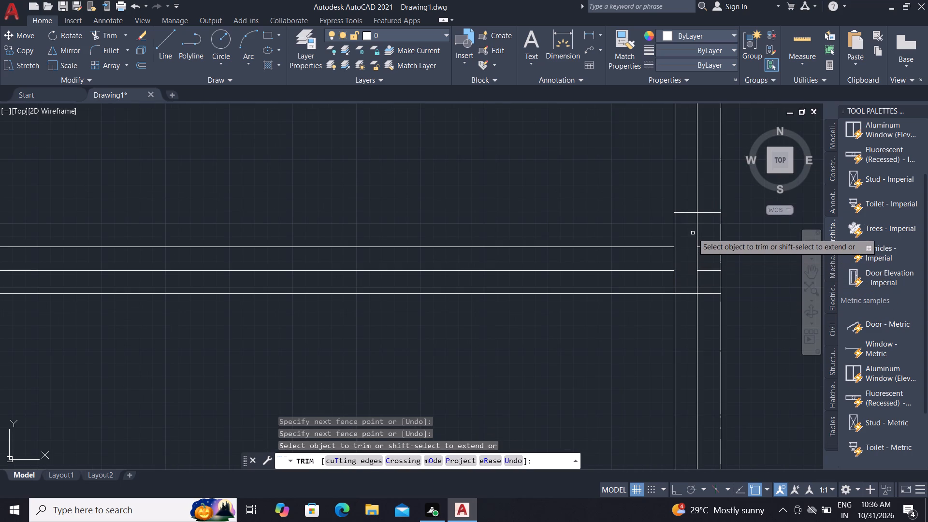
left_click(696, 233)
left_click(704, 233)
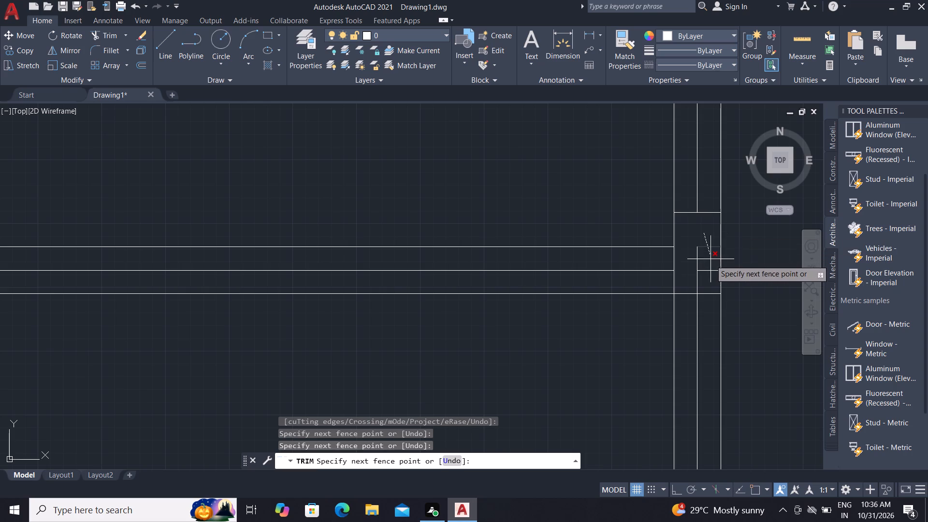
left_click(711, 280)
left_click(698, 274)
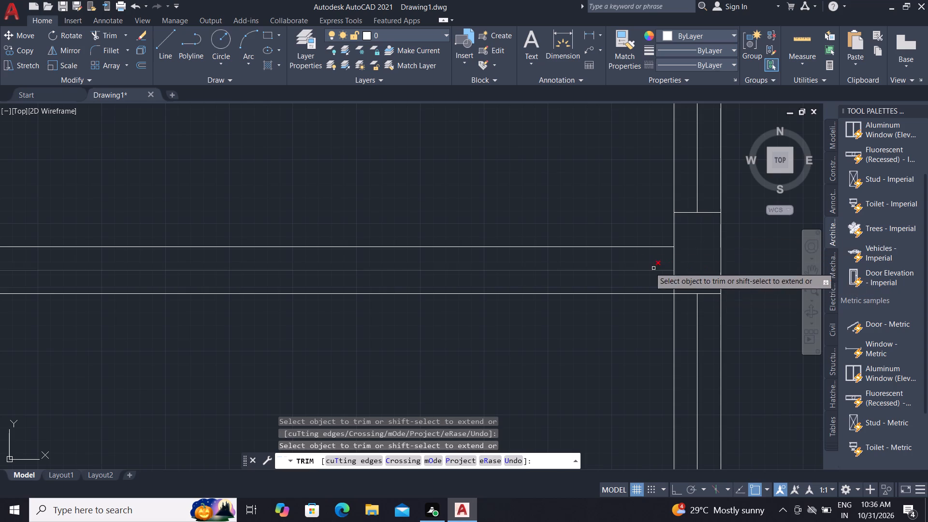
Trim the beam lines crossing inside the column at the lower right bay's bottom inner junction.
scroll(570, 174, "down", 1)
scroll(699, 232, "down", 4)
scroll(513, 303, "down", 1)
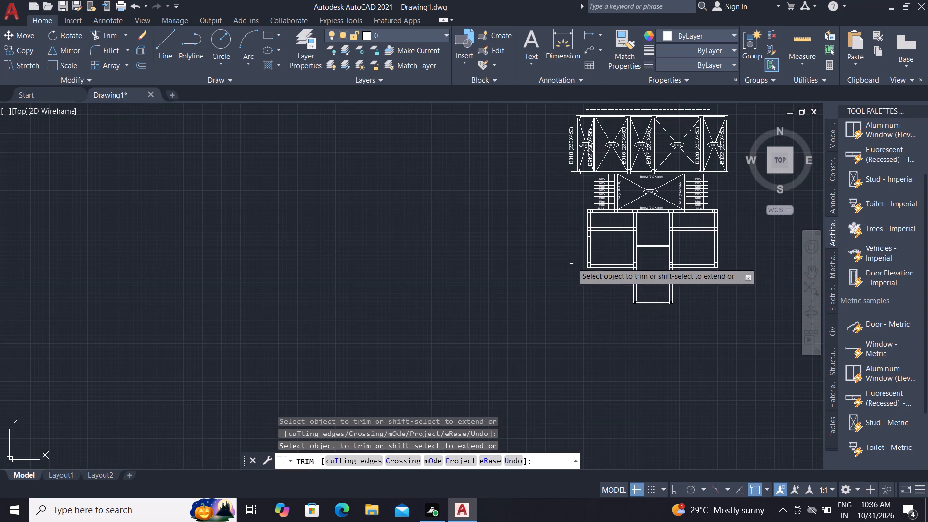
scroll(677, 270, "up", 6)
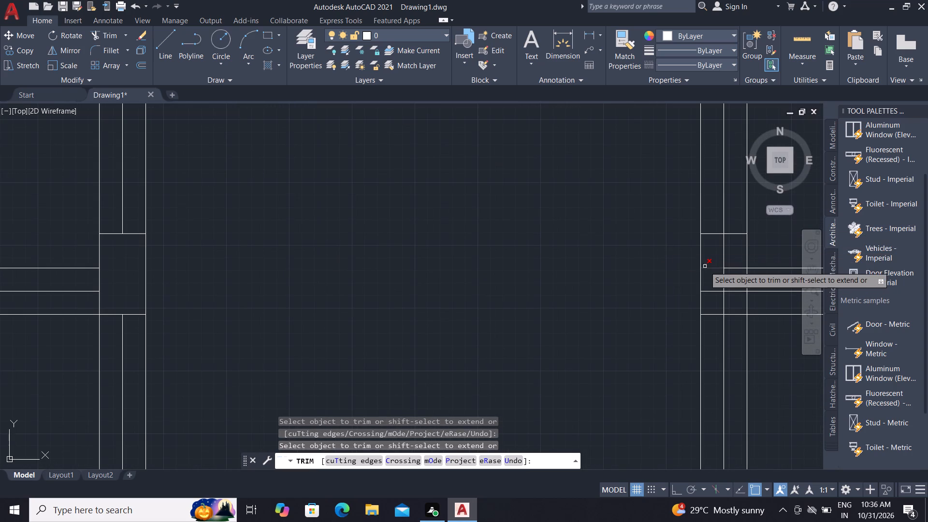
left_click(714, 261)
left_click(715, 296)
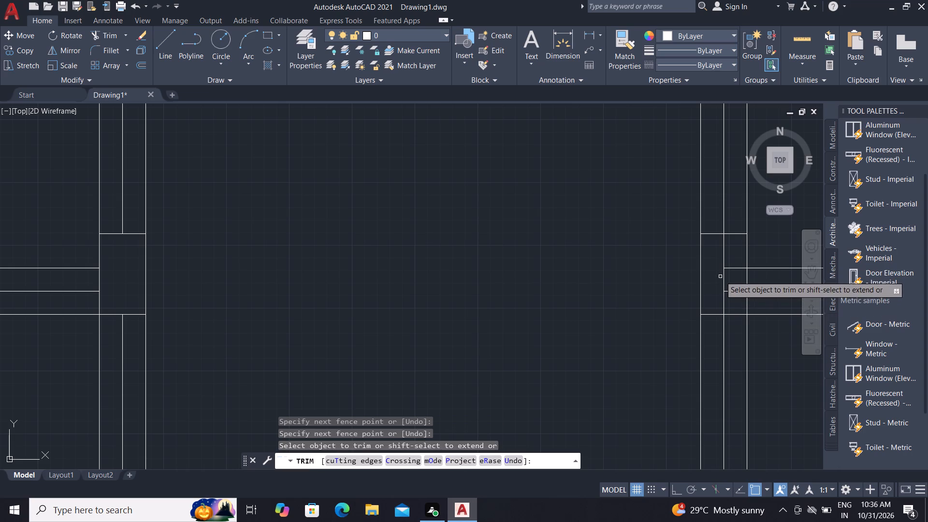
left_click(730, 258)
left_click(731, 290)
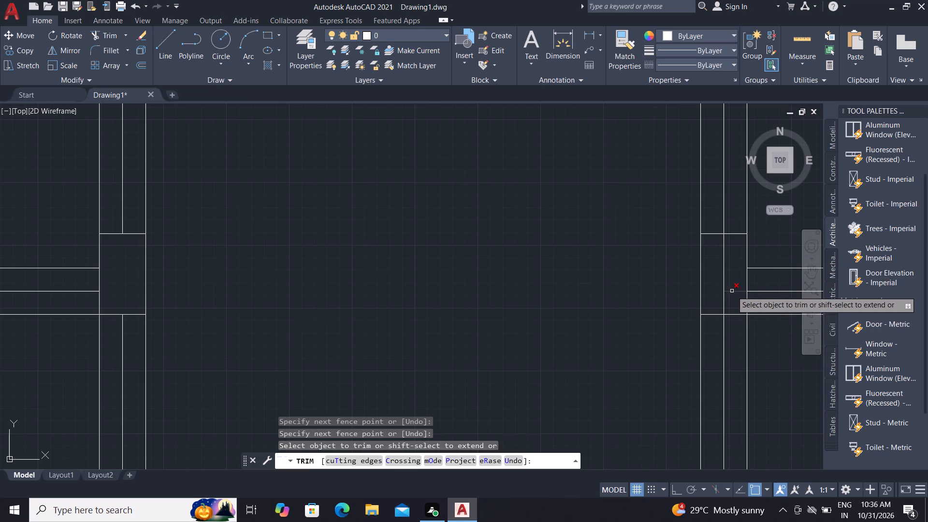
left_click(732, 294)
left_click(730, 284)
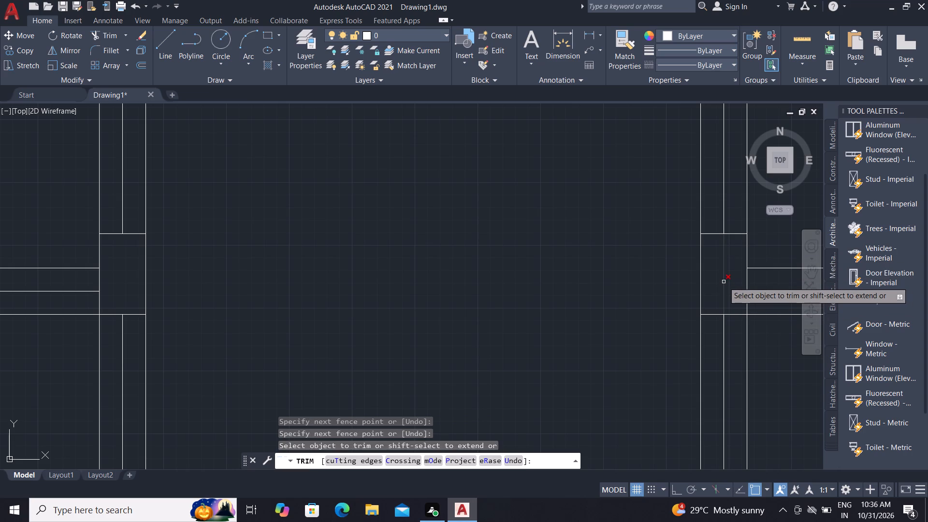
left_click(724, 282)
Trim the vertical beam centreline inside the column at the lower right bay's bottom outer corner.
scroll(629, 292, "down", 3)
scroll(530, 259, "down", 2)
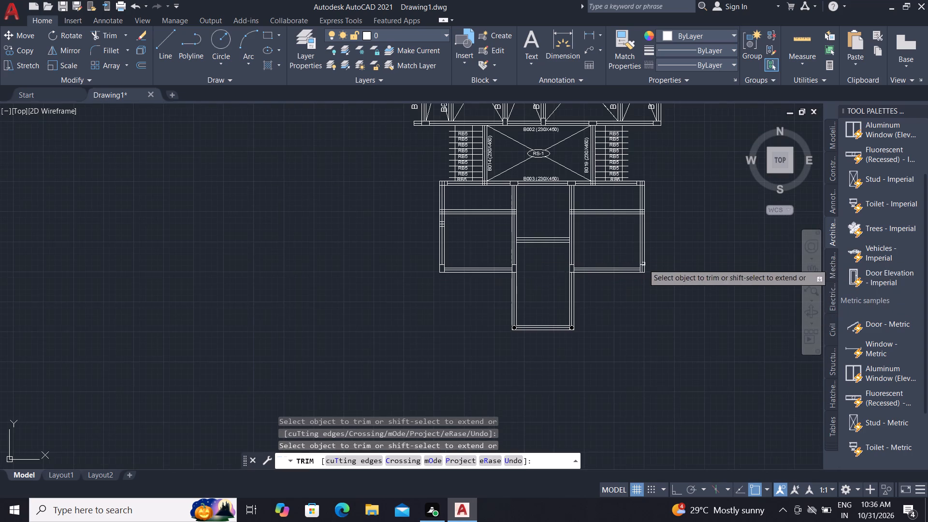
scroll(657, 271, "up", 2)
left_click(615, 267)
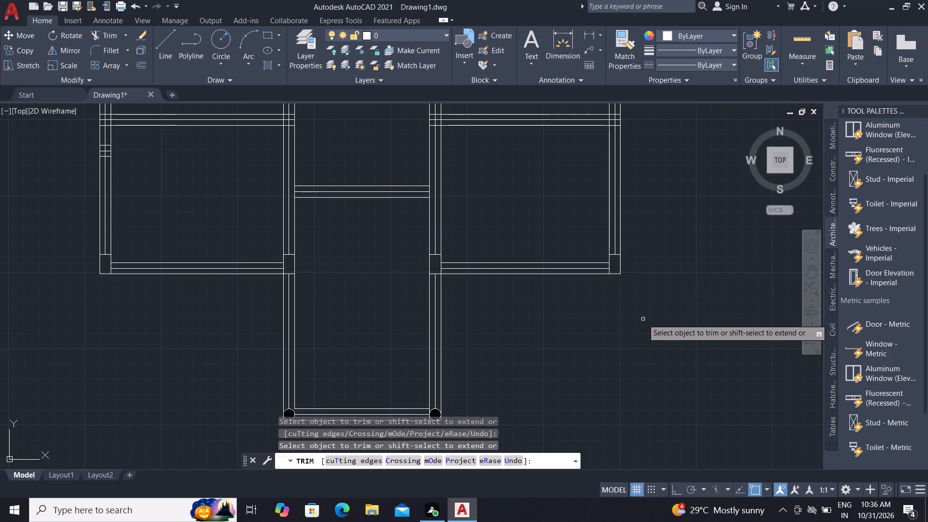
key("grave")
type("``")
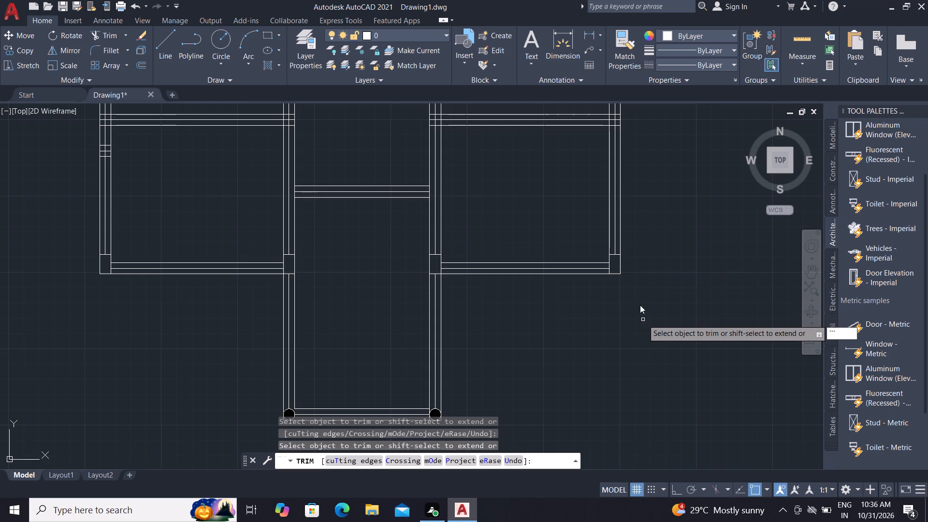
Trim the lower right bay's upper cross beam lines where they run through the outer right vertical beam.
middle_click_drag(564, 183, 594, 321)
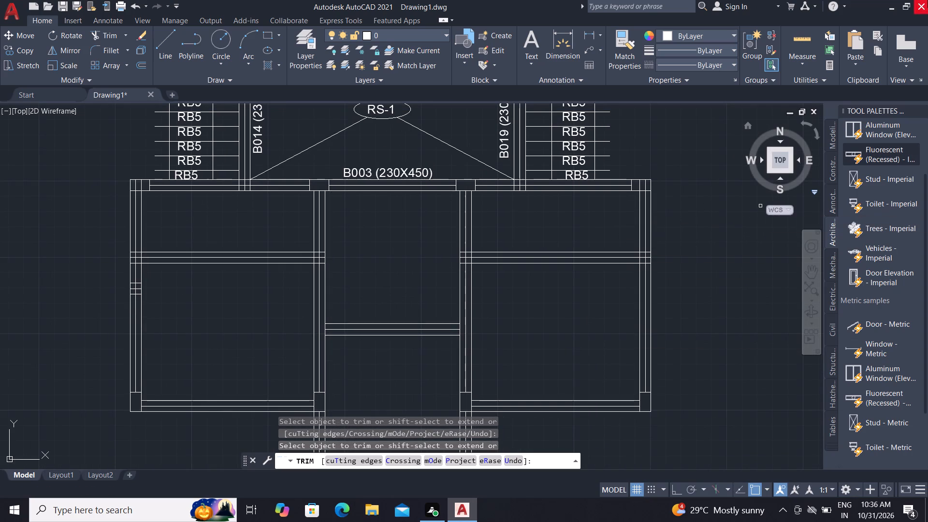
scroll(632, 262, "up", 3)
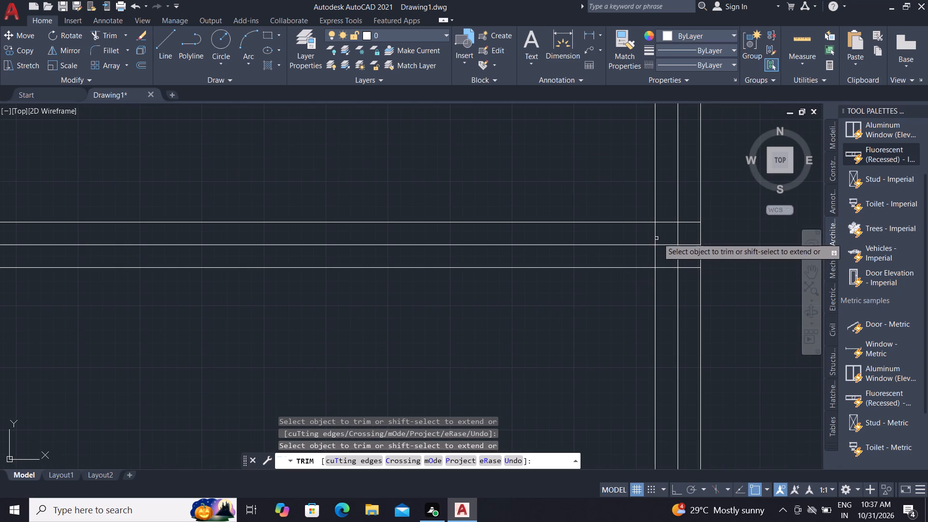
left_click(668, 212)
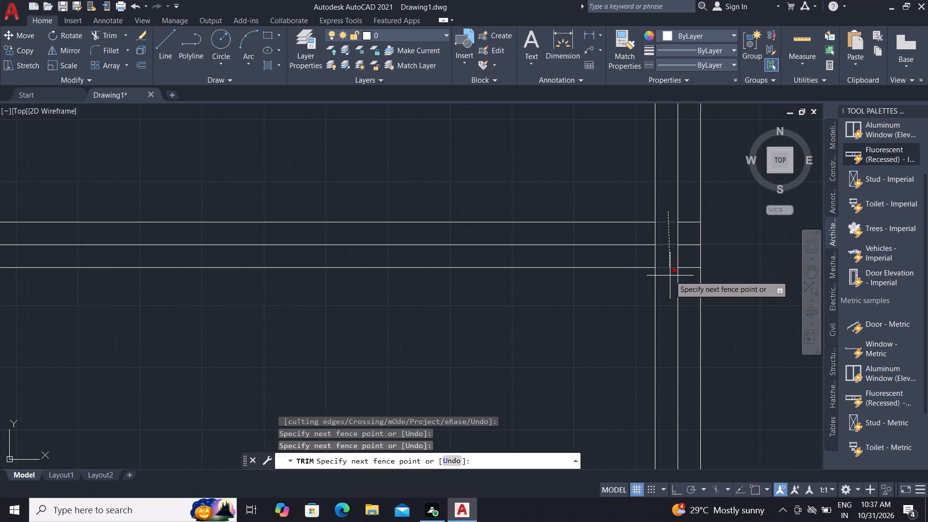
left_click(670, 275)
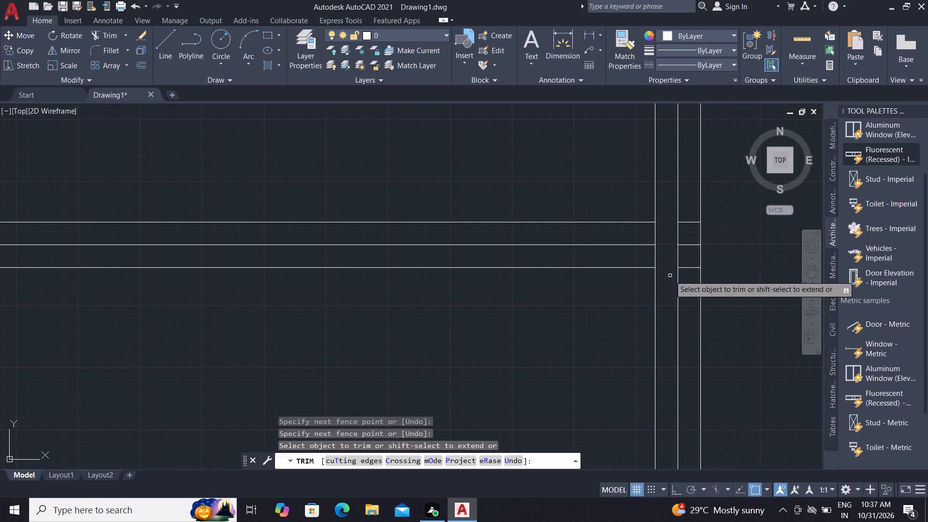
left_click(690, 215)
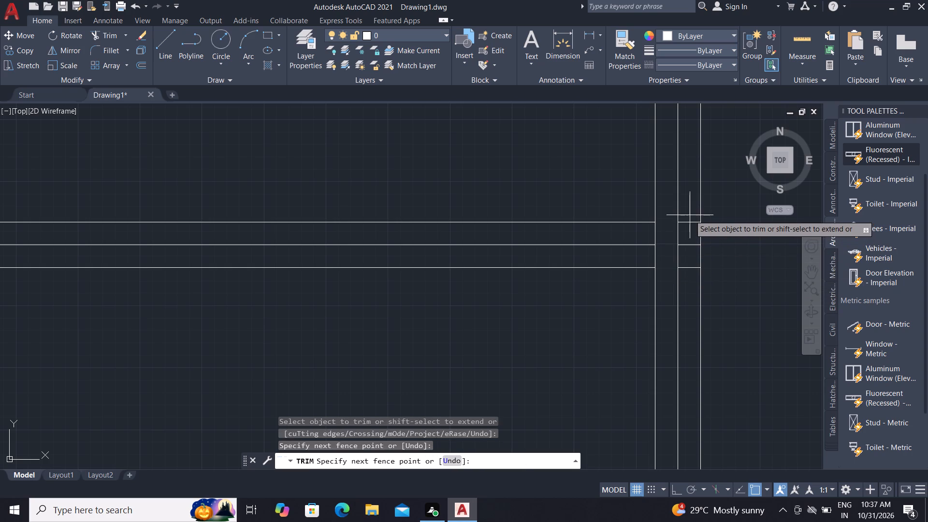
left_click(691, 273)
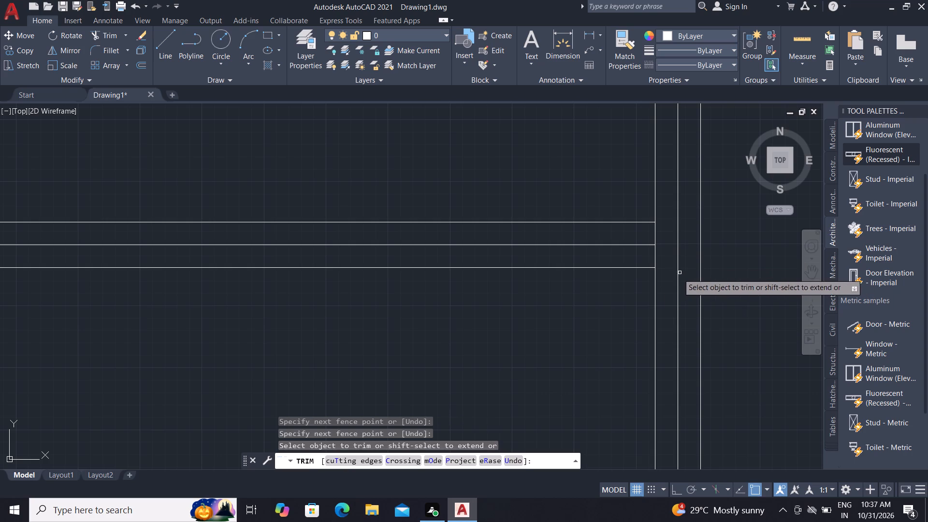
scroll(640, 294, "down", 3)
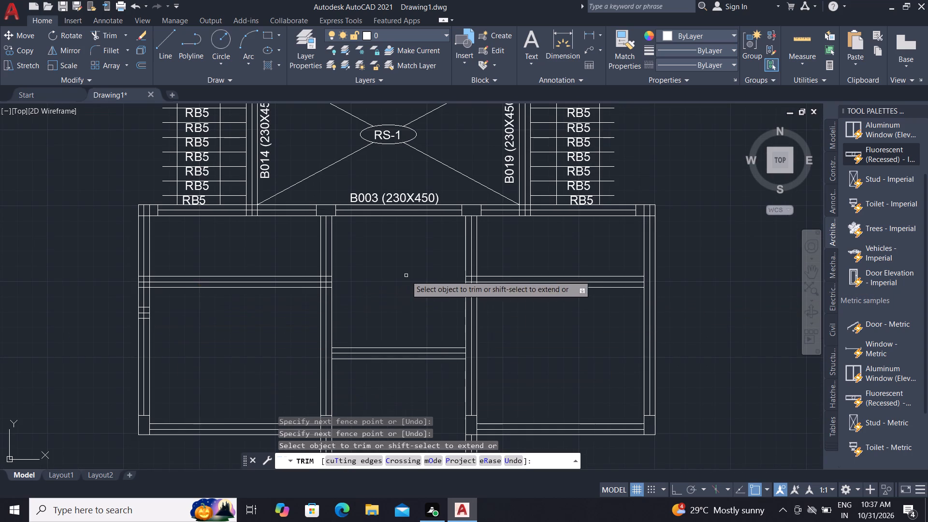
Trim the lower right bay's upper cross beam lines where they run through the inner vertical beam.
scroll(465, 286, "up", 4)
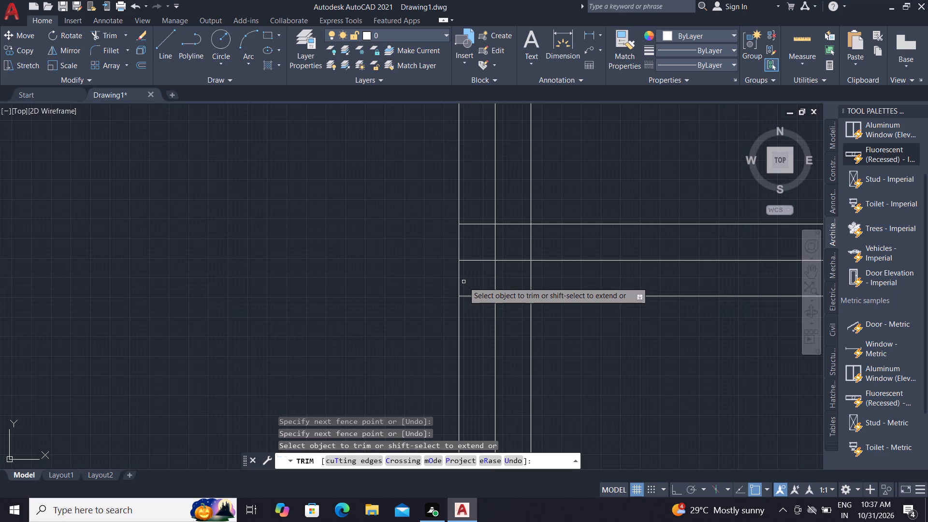
left_click(468, 286)
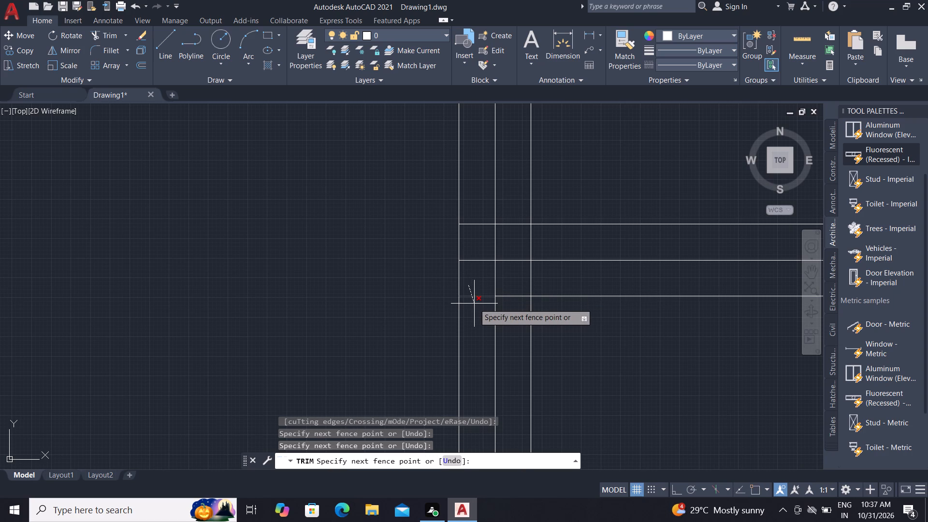
left_click(474, 304)
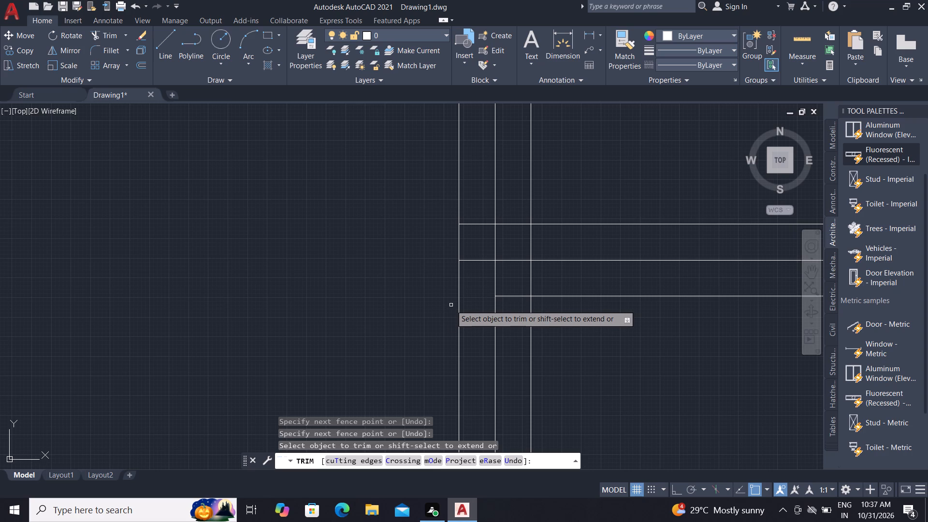
scroll(471, 259, "up", 2)
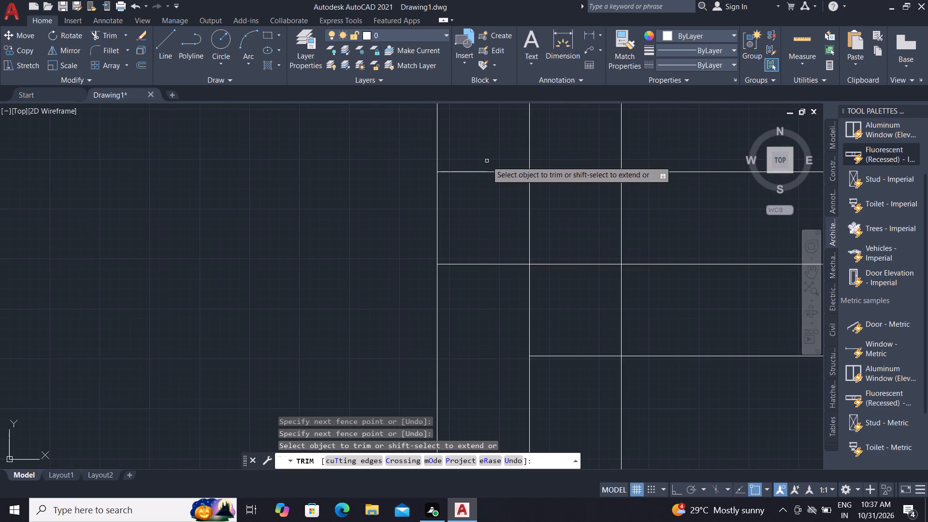
left_click(487, 161)
left_click(496, 290)
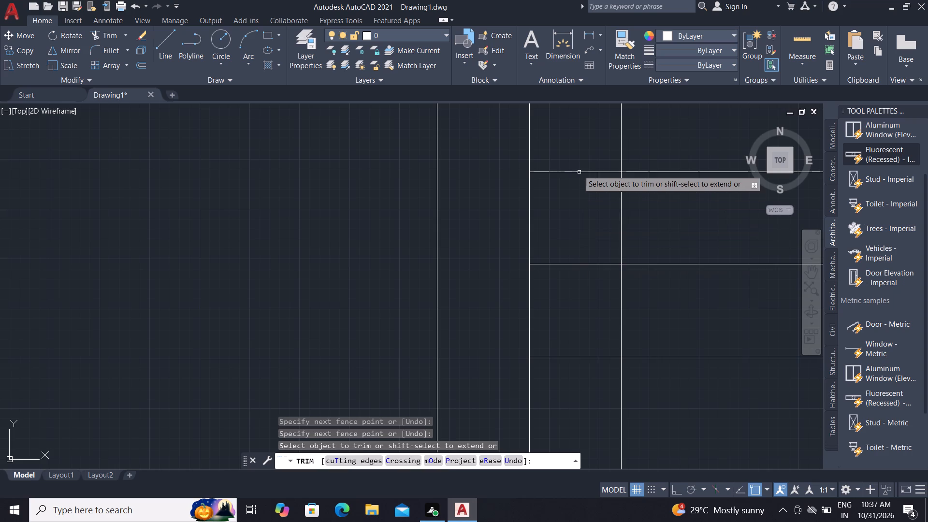
left_click(575, 159)
left_click(596, 379)
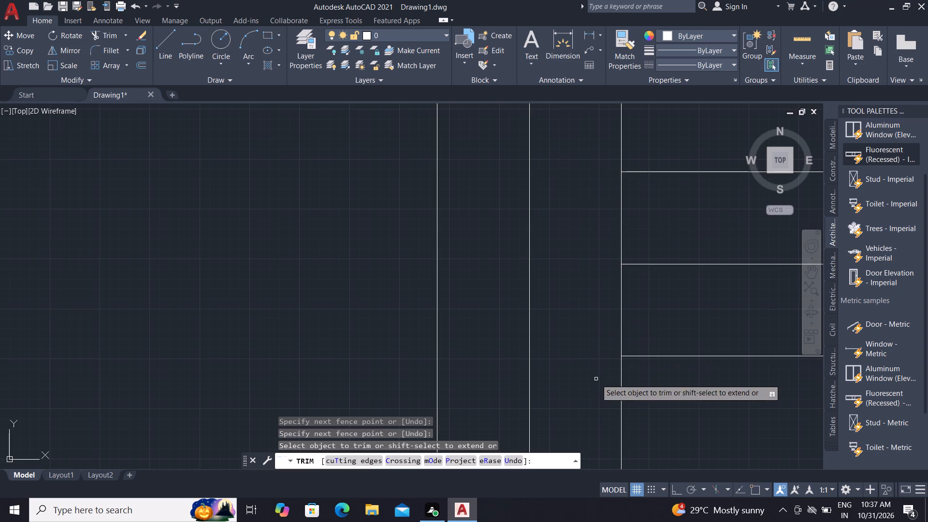
Trim the lower left bay's upper cross beam lines where they run through the inner vertical beam.
scroll(594, 386, "down", 2)
scroll(513, 488, "down", 2)
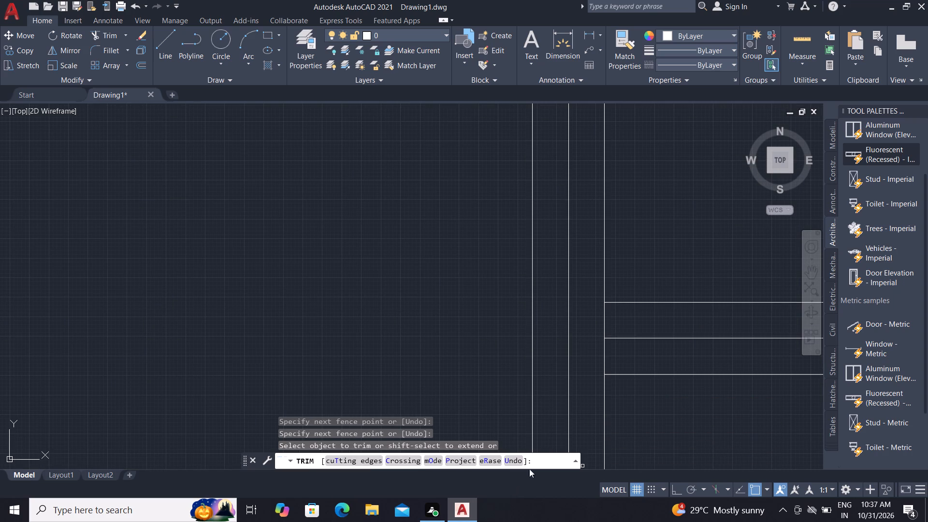
scroll(511, 263, "down", 5)
scroll(417, 281, "up", 5)
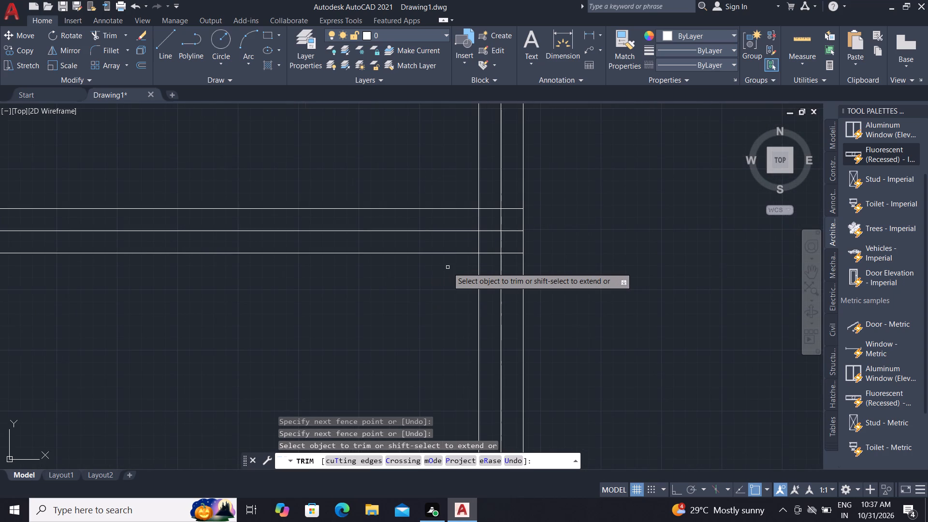
scroll(501, 188, "up", 1)
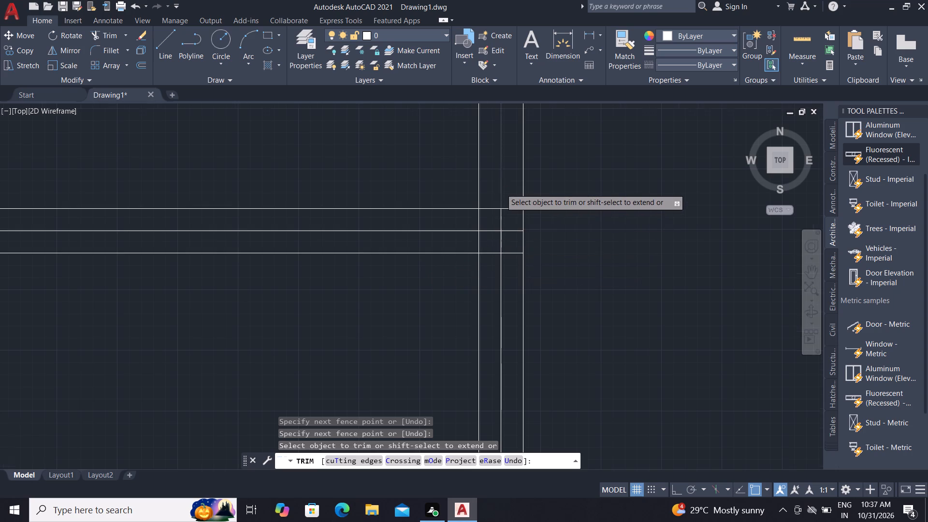
scroll(501, 188, "up", 2)
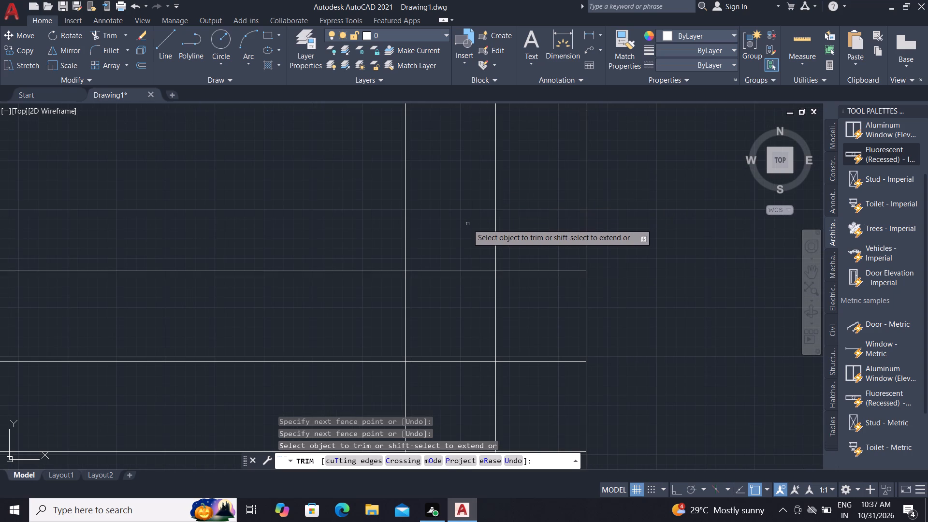
left_click(465, 225)
scroll(465, 225, "down", 1)
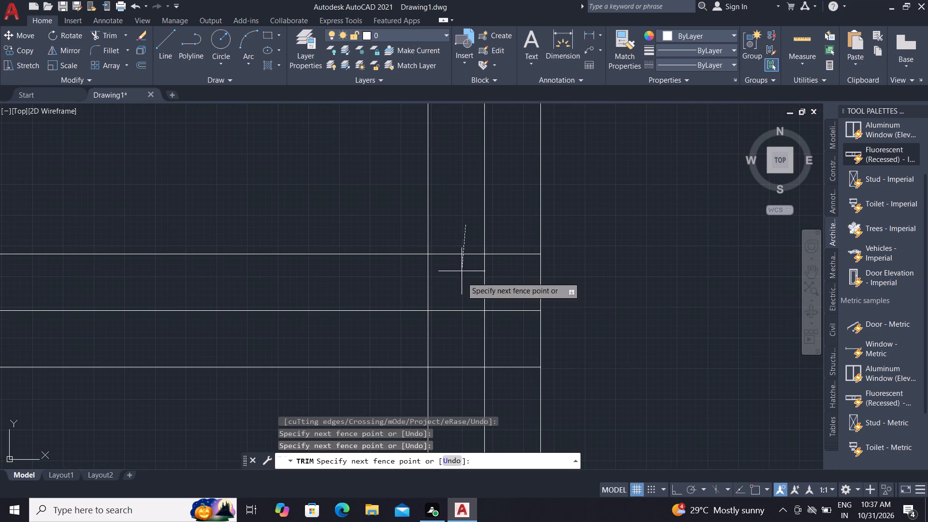
left_click(461, 373)
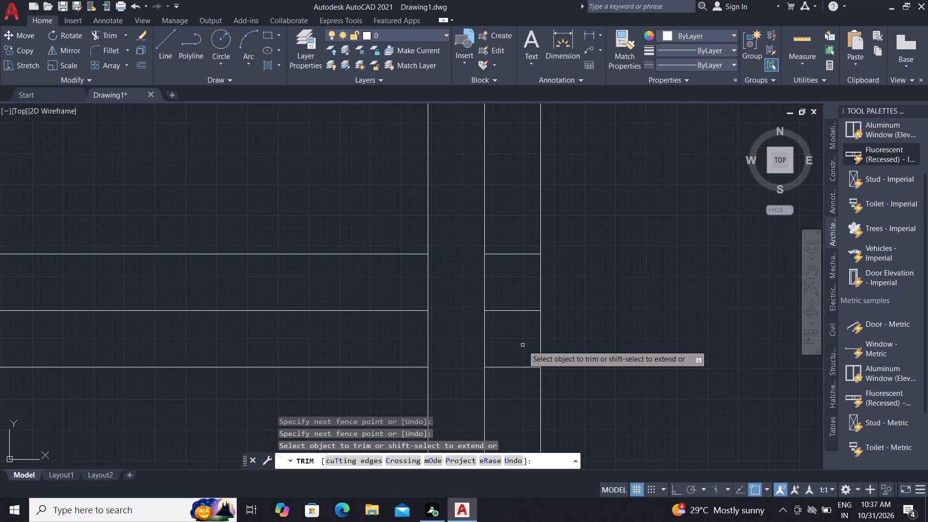
left_click(508, 242)
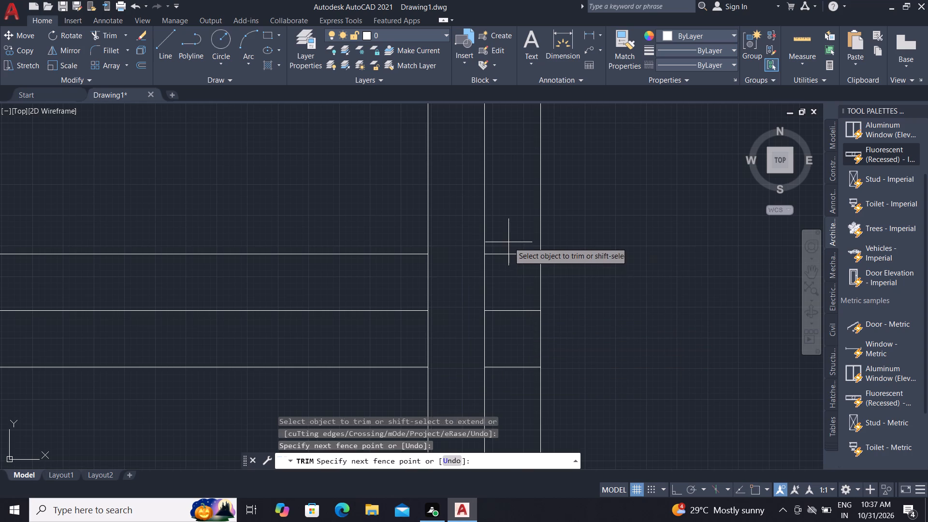
left_click(522, 396)
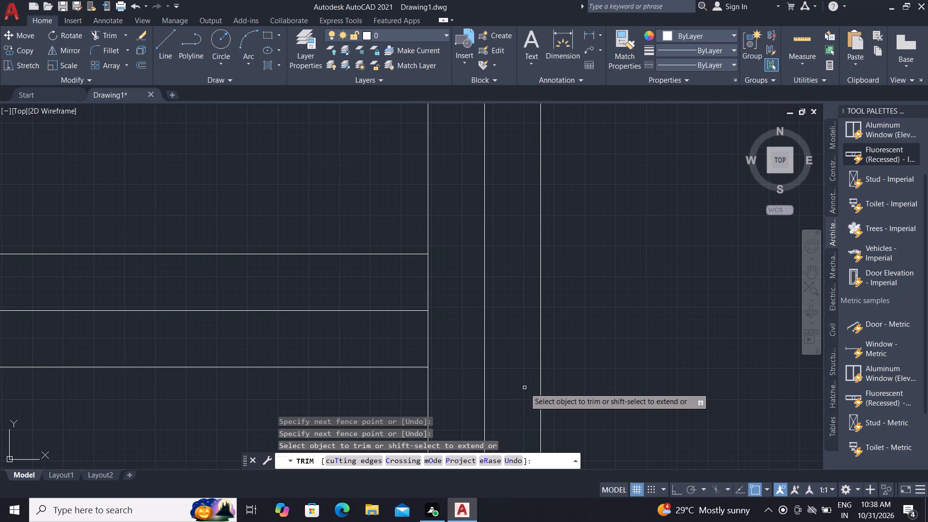
Trim the lower left bay's upper cross beam lines where they run through the outer vertical beam.
scroll(670, 406, "down", 2)
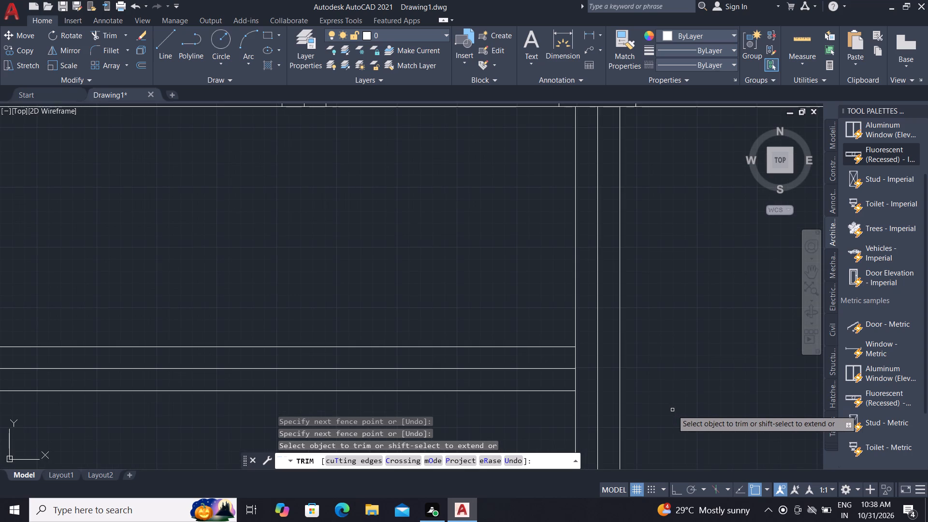
scroll(676, 410, "down", 2)
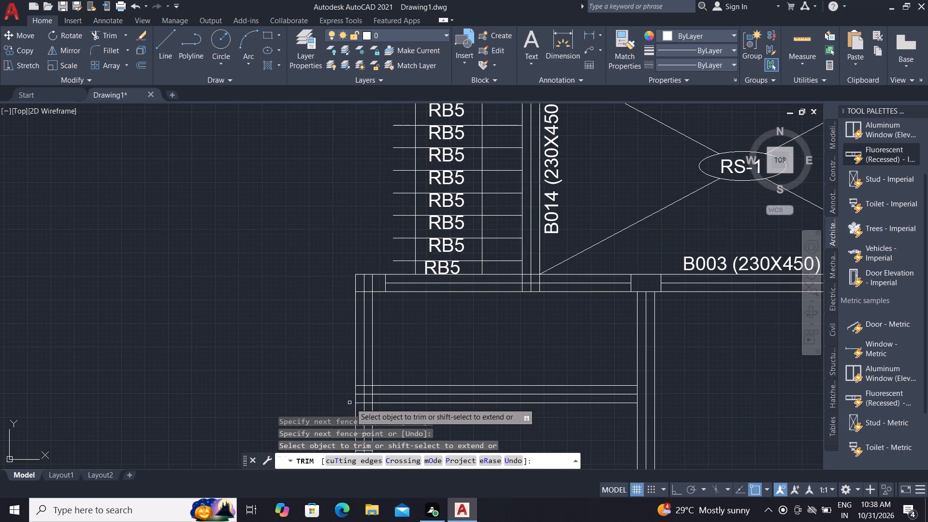
scroll(353, 405, "up", 4)
left_click(381, 263)
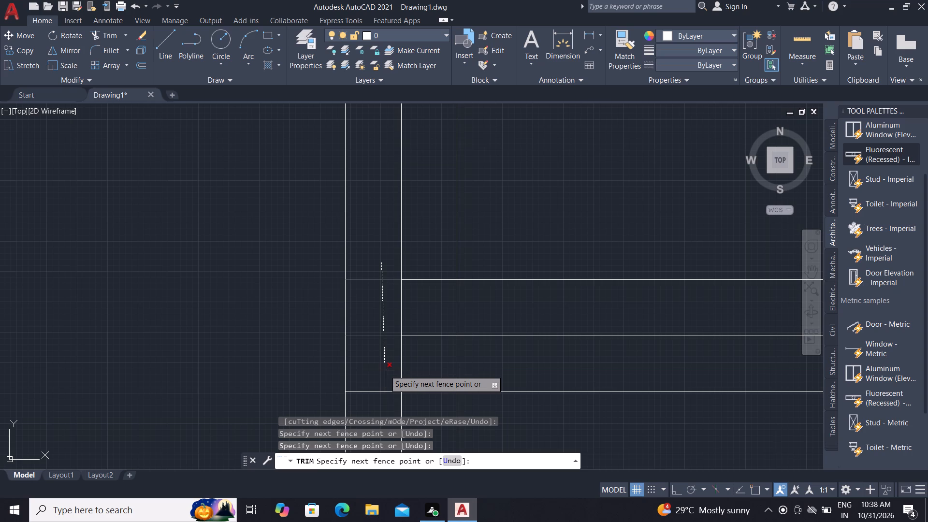
left_click(376, 395)
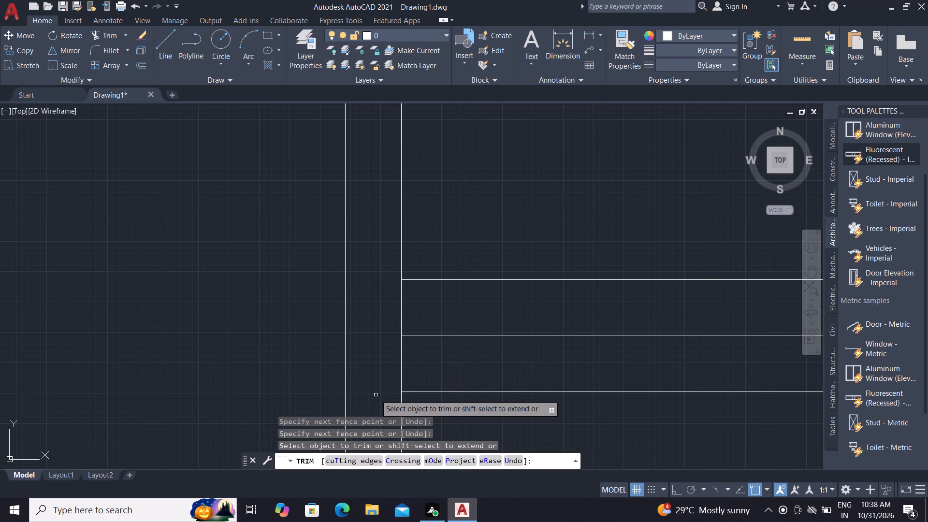
left_click(422, 262)
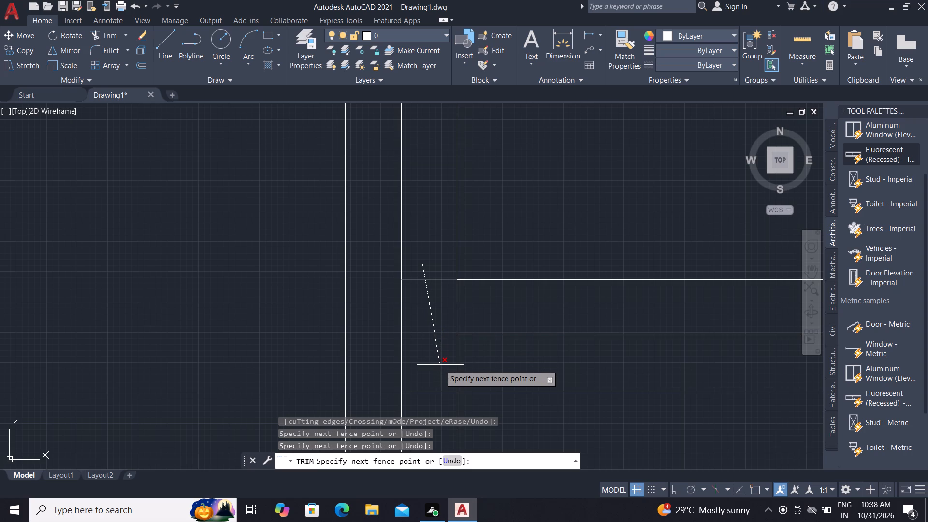
left_click(435, 395)
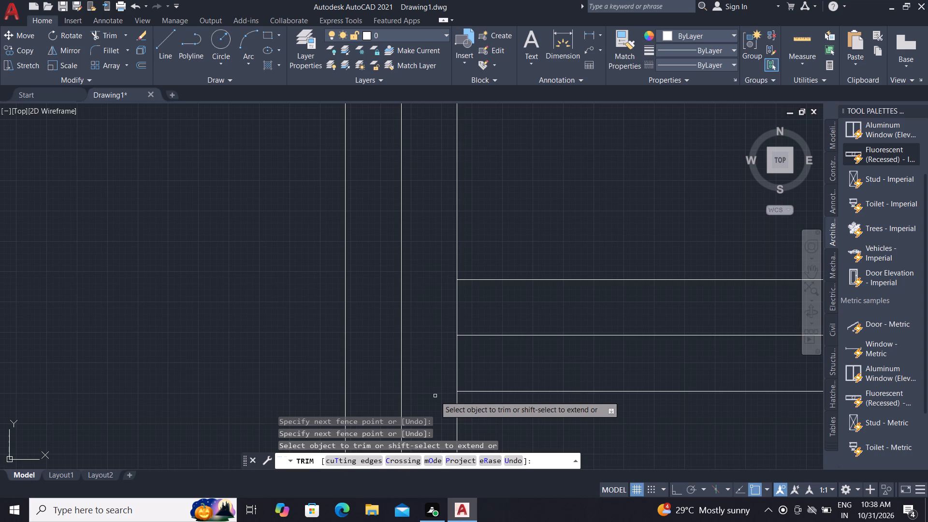
scroll(439, 356, "down", 1)
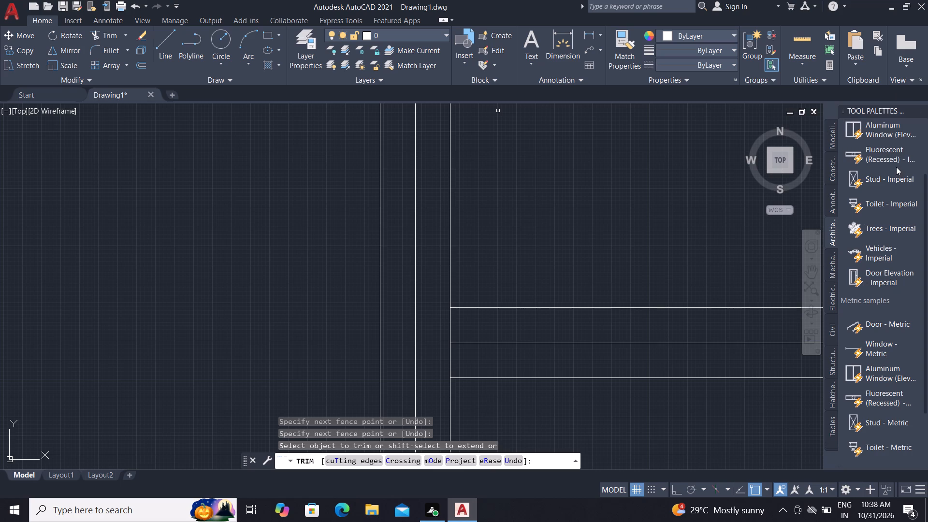
left_click(880, 178)
key("Escape")
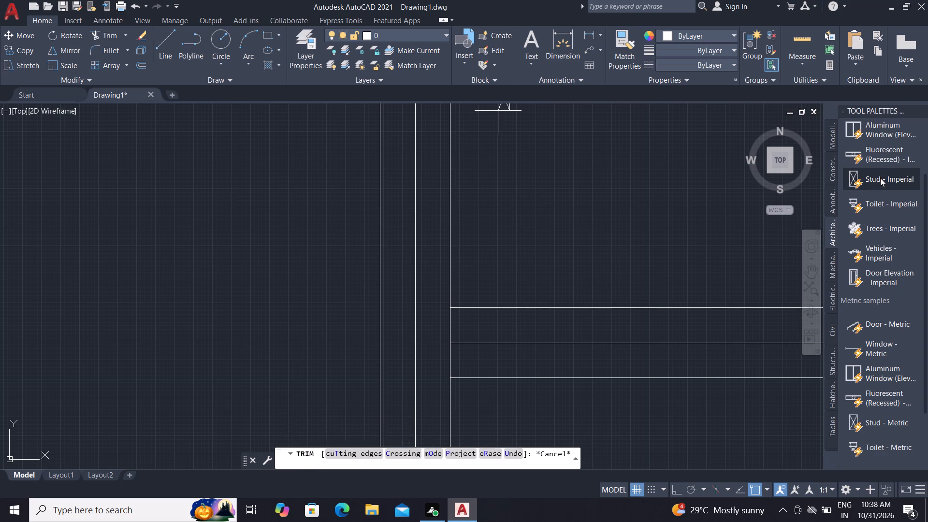
key("Escape")
key("Escape")
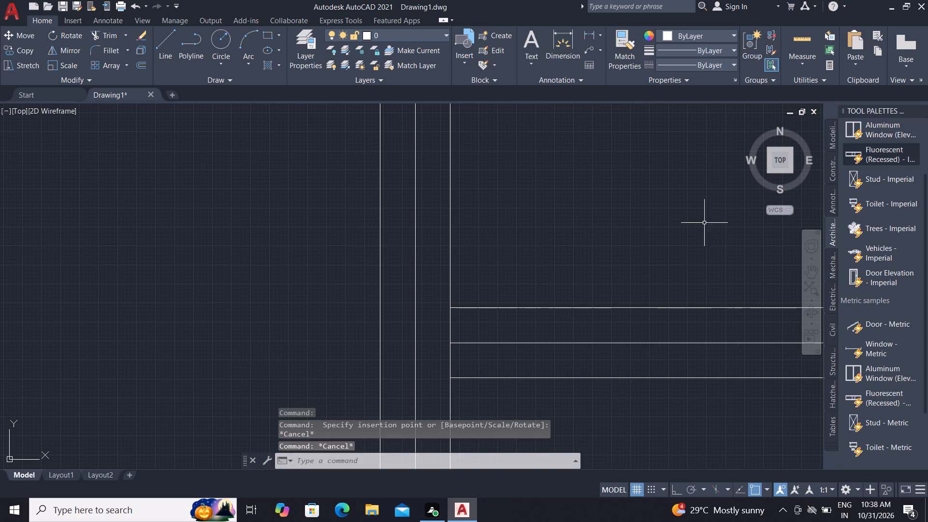
Measure the distance between the dashed outline above the top beam and that beam's outer edge.
scroll(370, 274, "down", 8)
scroll(424, 233, "up", 2)
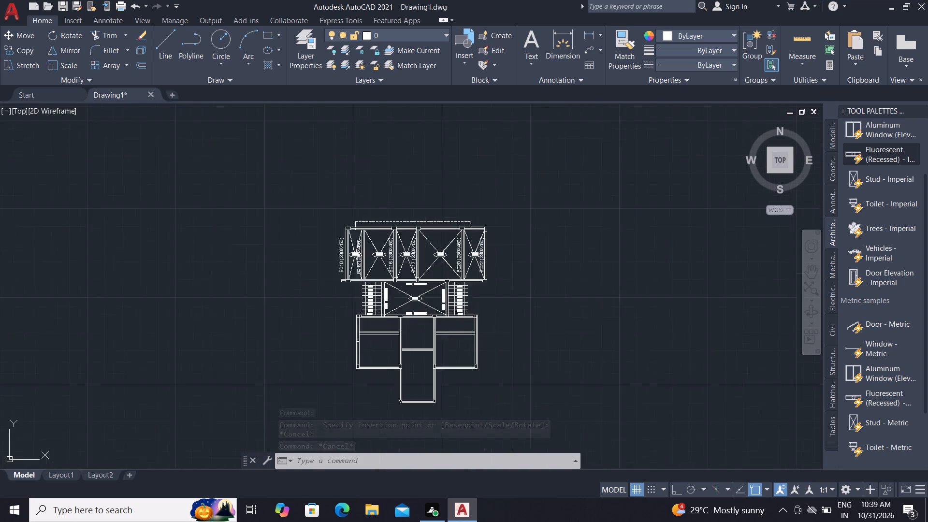
scroll(424, 233, "up", 2)
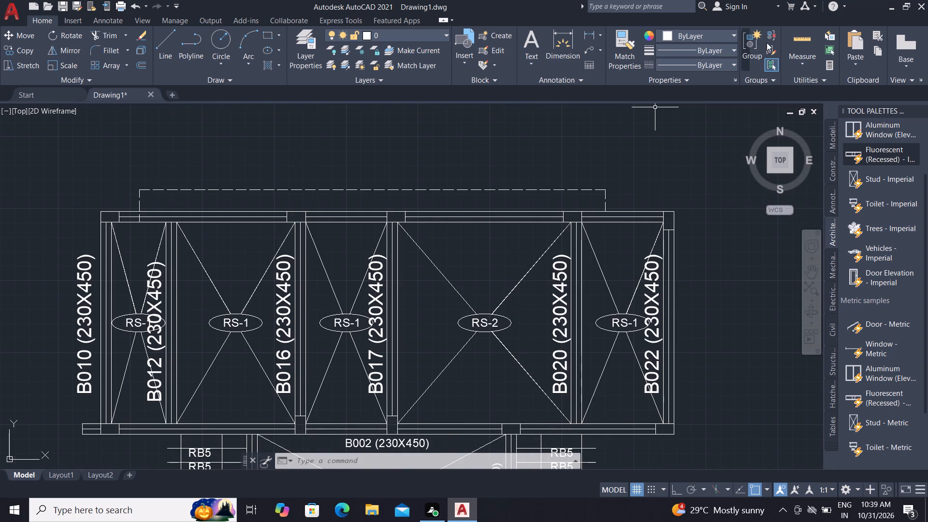
left_click(798, 37)
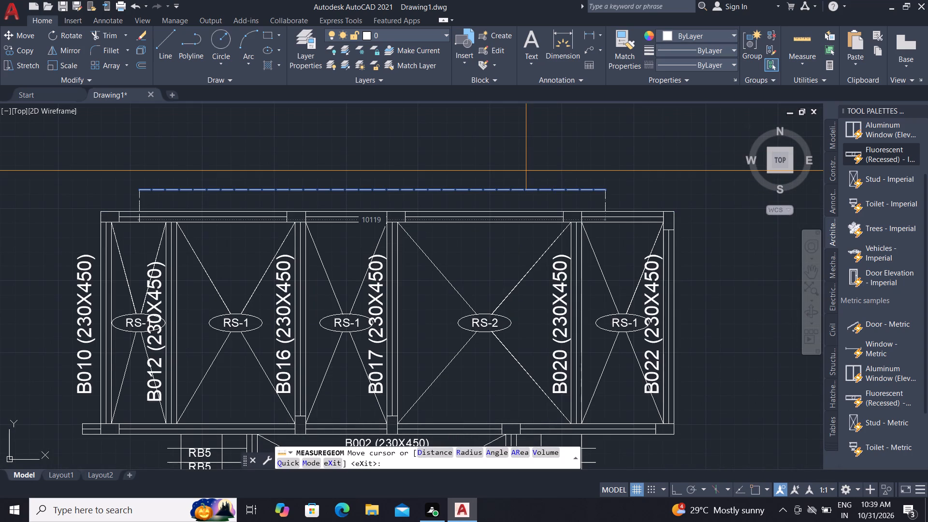
scroll(531, 199, "up", 1)
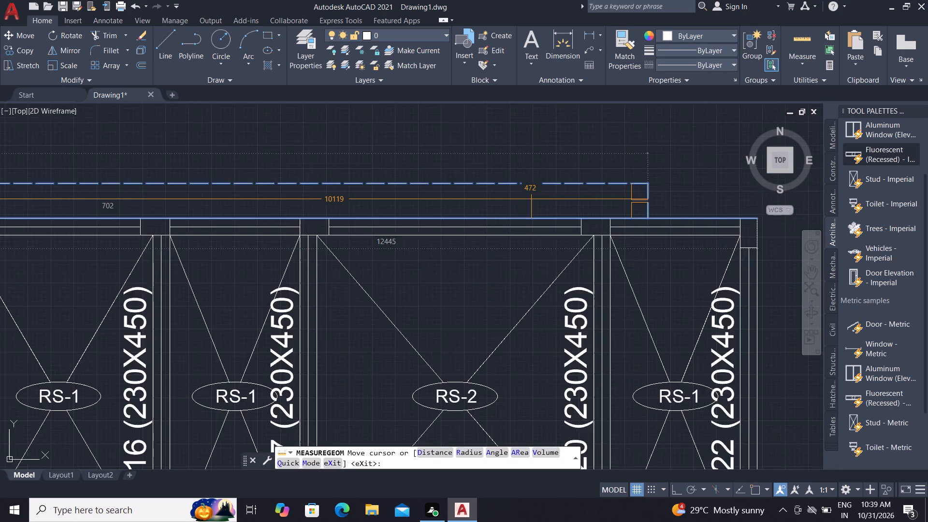
scroll(531, 199, "up", 1)
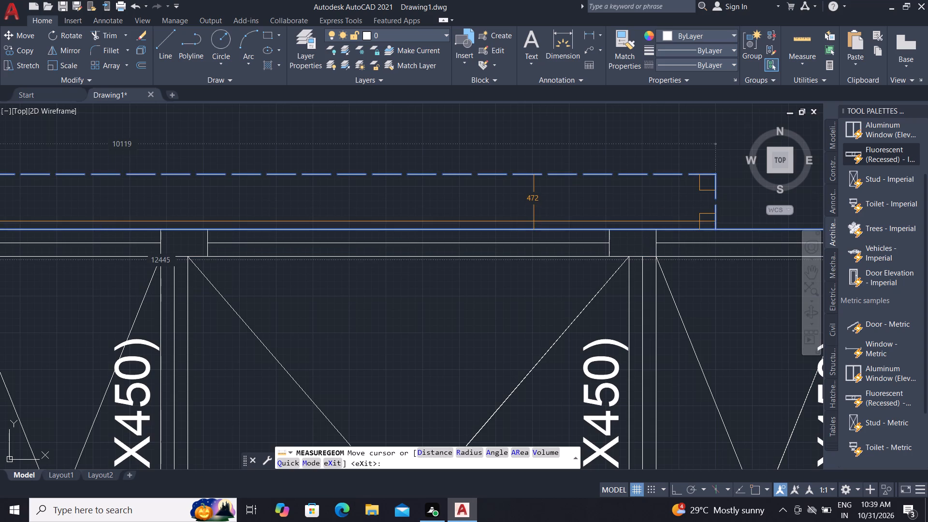
key("Escape")
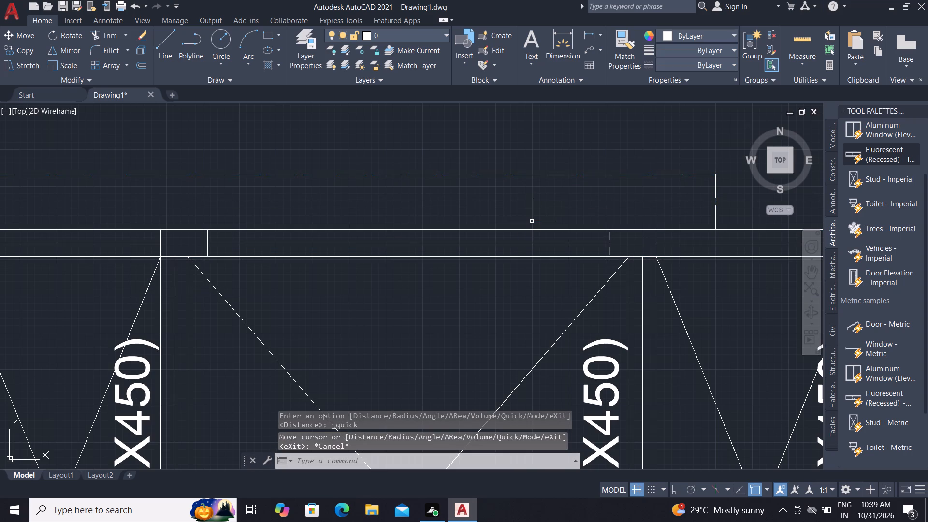
Offset the lower left bay's outer vertical edge and bottom edge outward by 500.
scroll(536, 195, "down", 3)
scroll(475, 247, "down", 3)
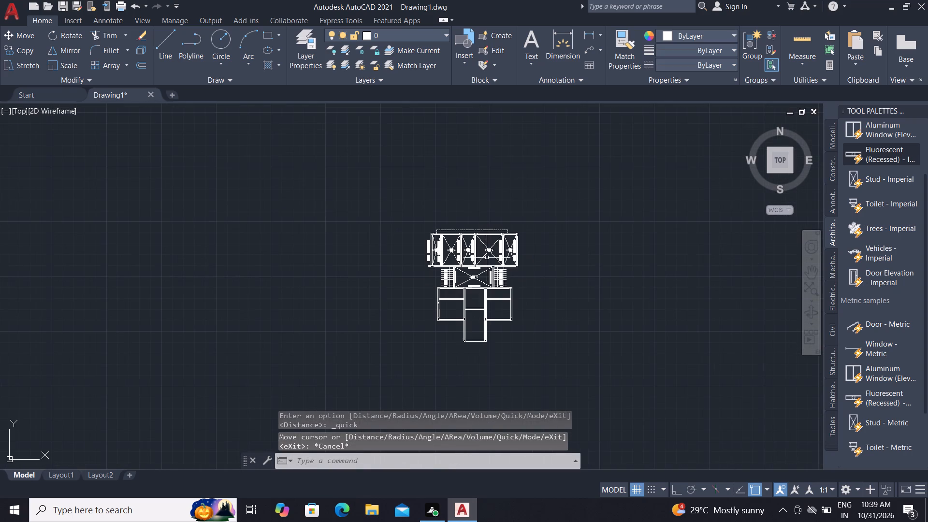
scroll(448, 321, "up", 4)
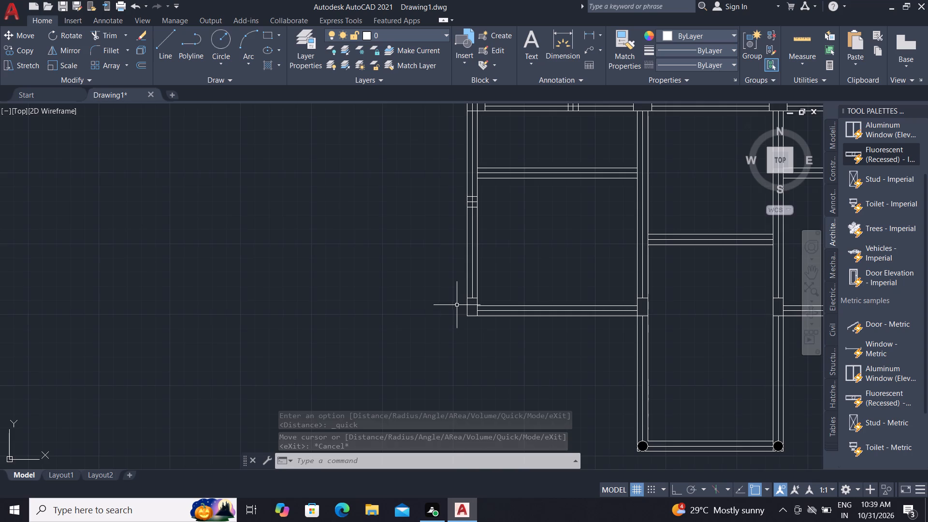
scroll(459, 315, "down", 1)
type("O")
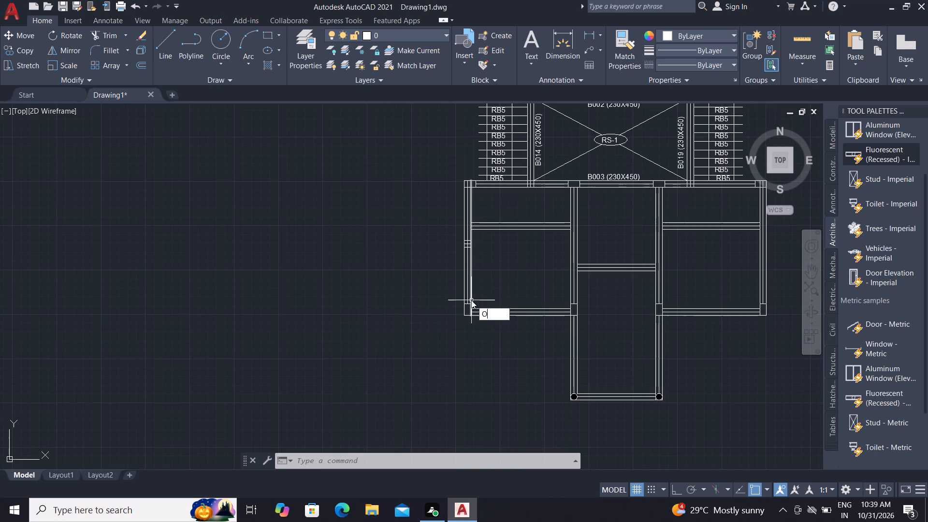
key("space")
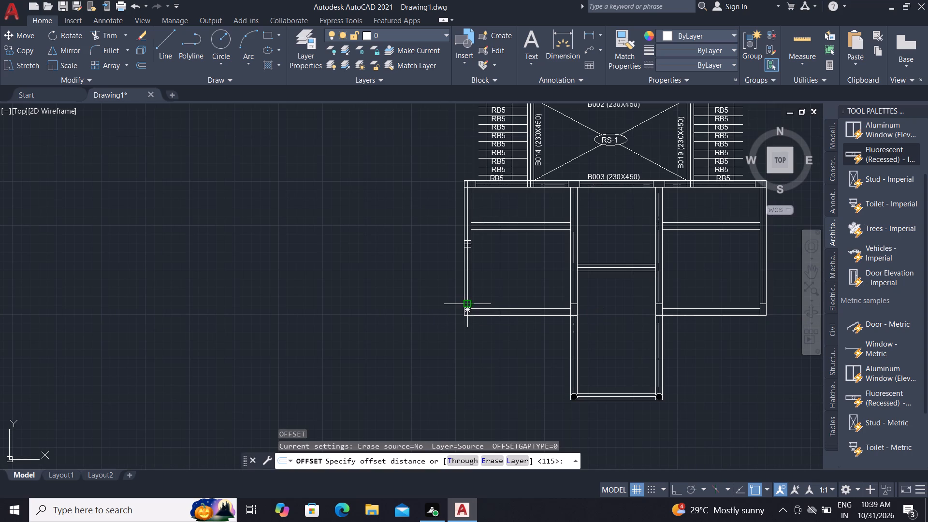
key("5")
type("00")
key("space")
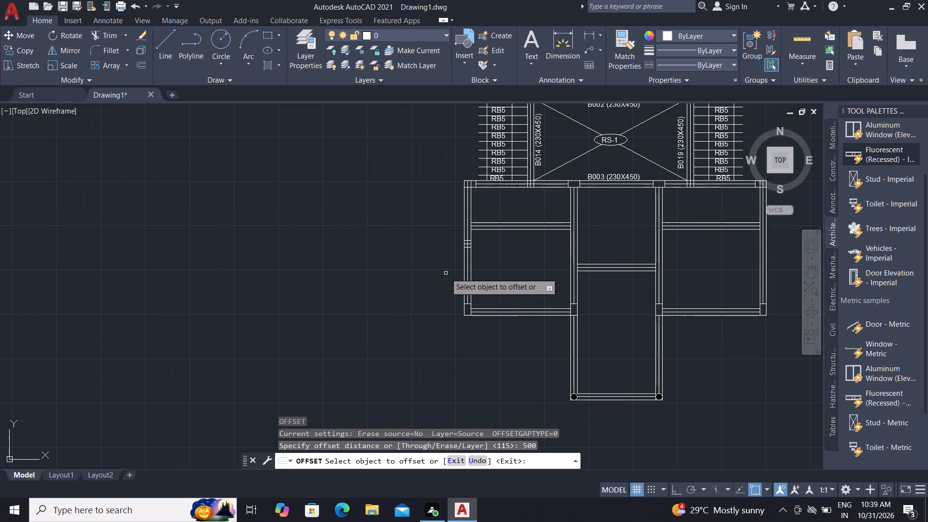
left_click(463, 286)
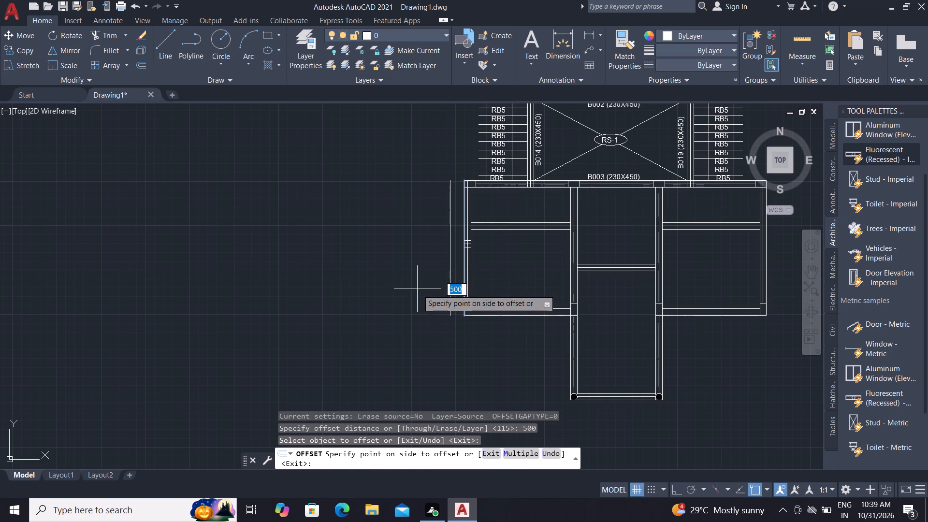
left_click(417, 289)
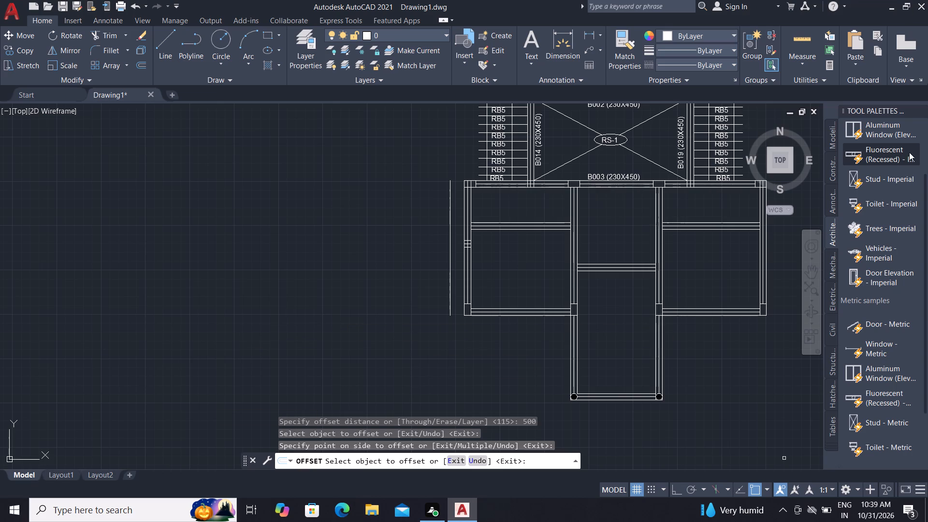
scroll(515, 351, "up", 2)
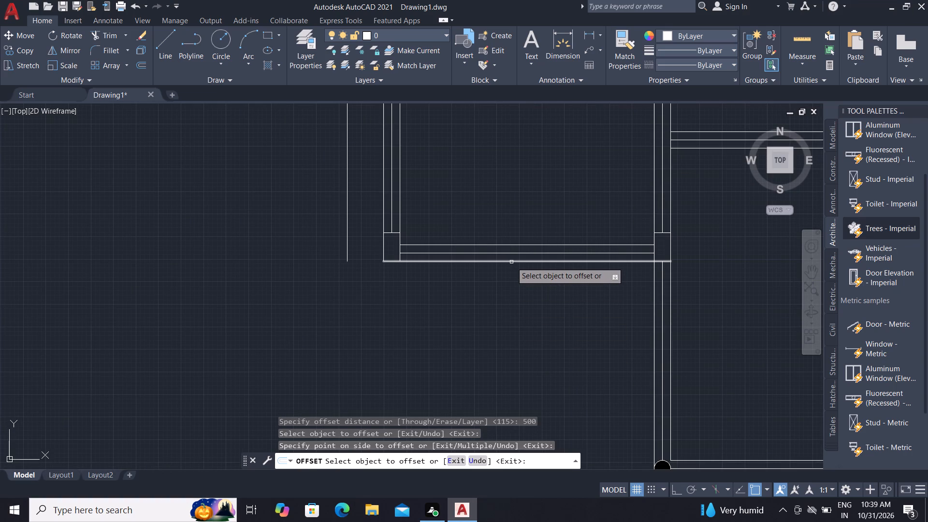
left_click(511, 262)
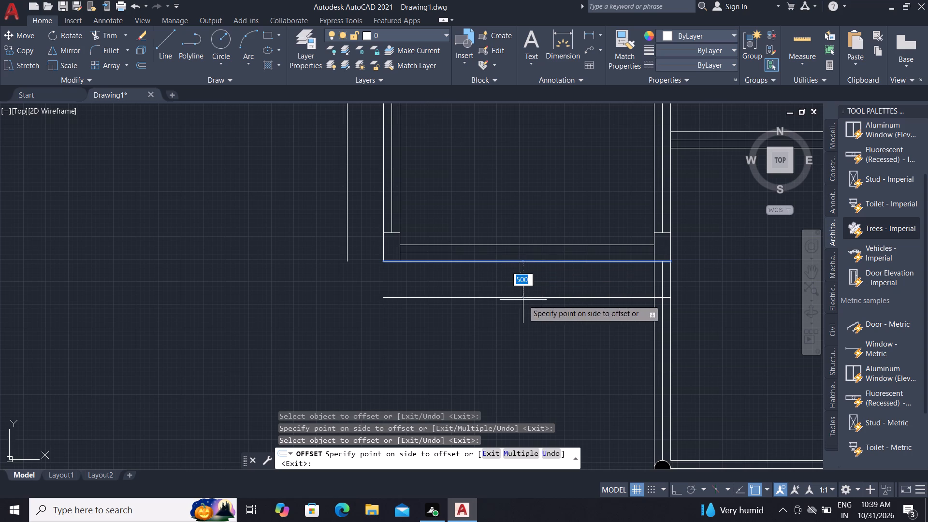
left_click(505, 363)
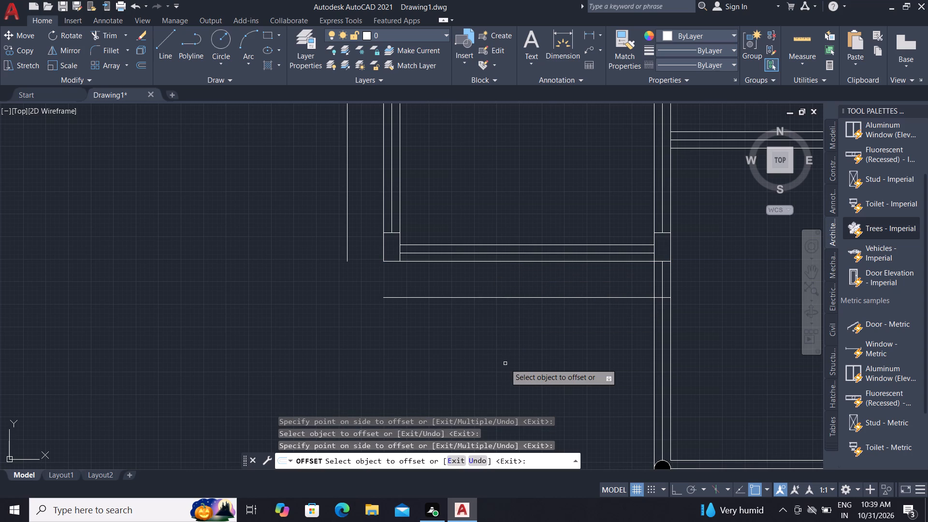
Offset the lower right bay's bottom edge and outer vertical edge outward by 500.
scroll(345, 397, "down", 1)
scroll(447, 388, "down", 2)
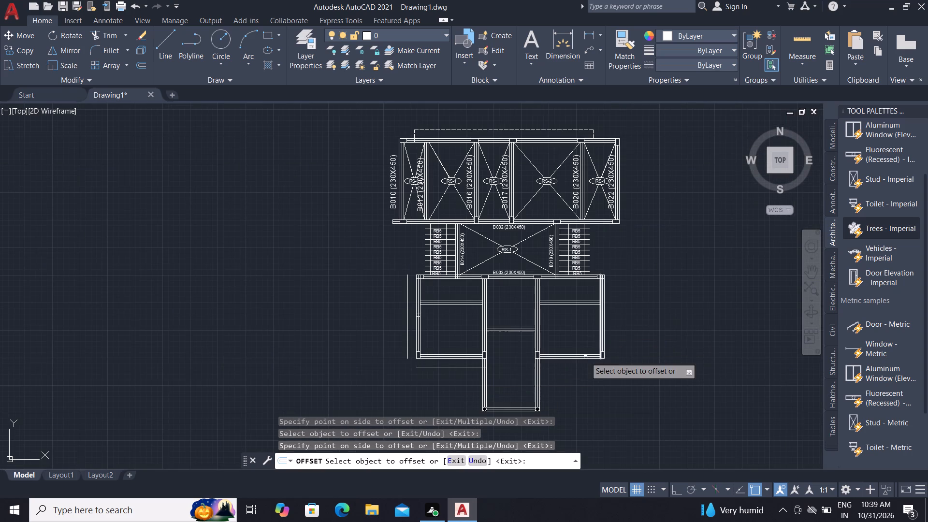
scroll(584, 359, "up", 2)
left_click(584, 359)
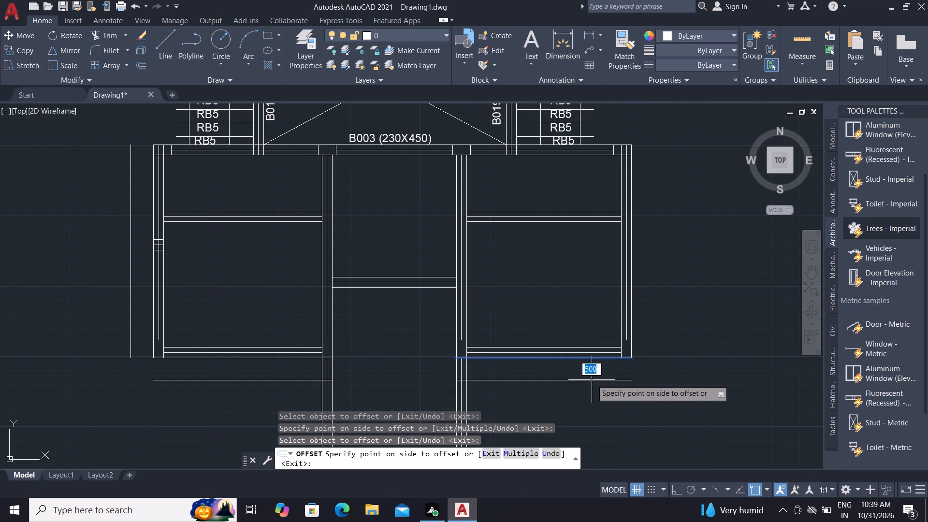
left_click(601, 409)
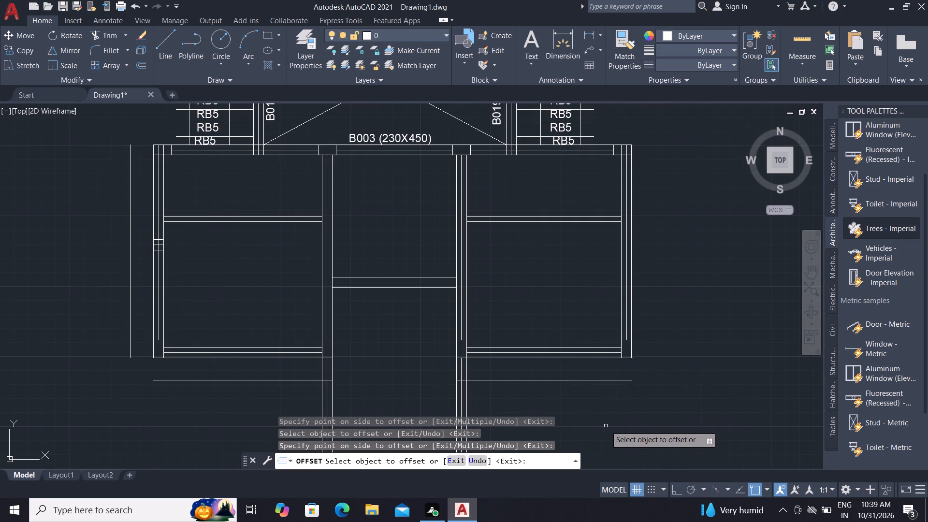
middle_click_drag(616, 426, 303, 424)
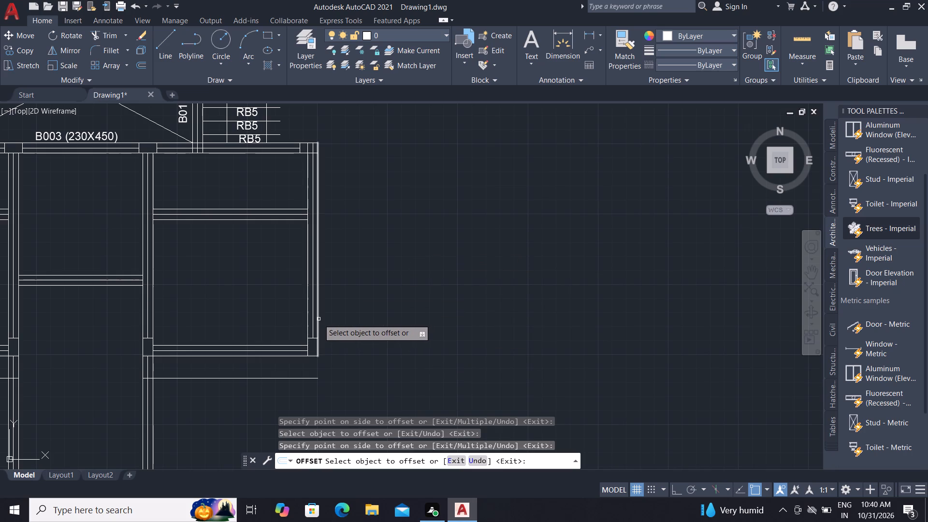
left_click(319, 319)
left_click(454, 325)
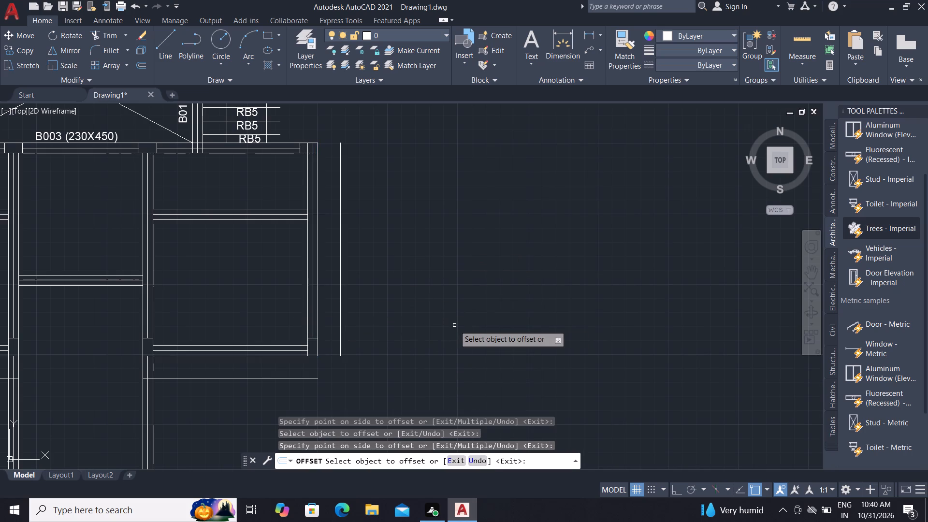
key("Escape")
key("Escape")
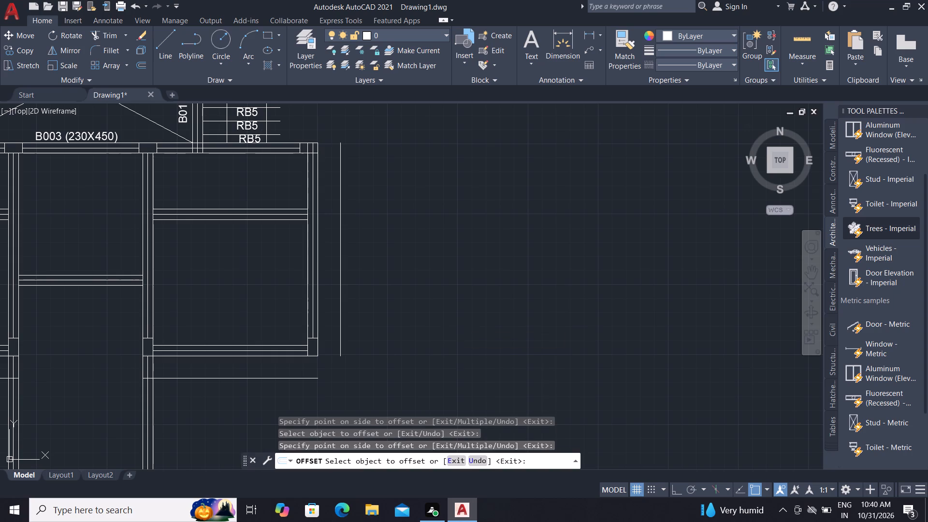
key("Escape")
key("Escape")
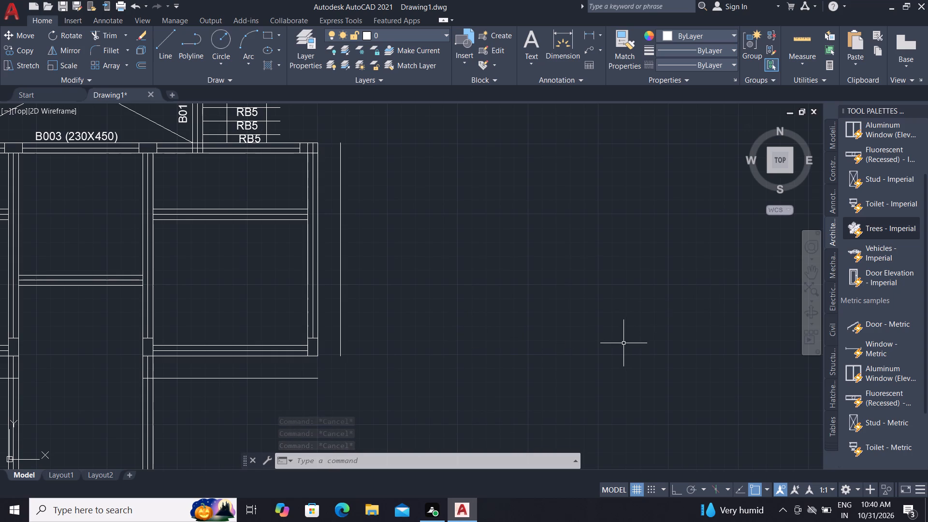
key("Escape")
key("Escape")
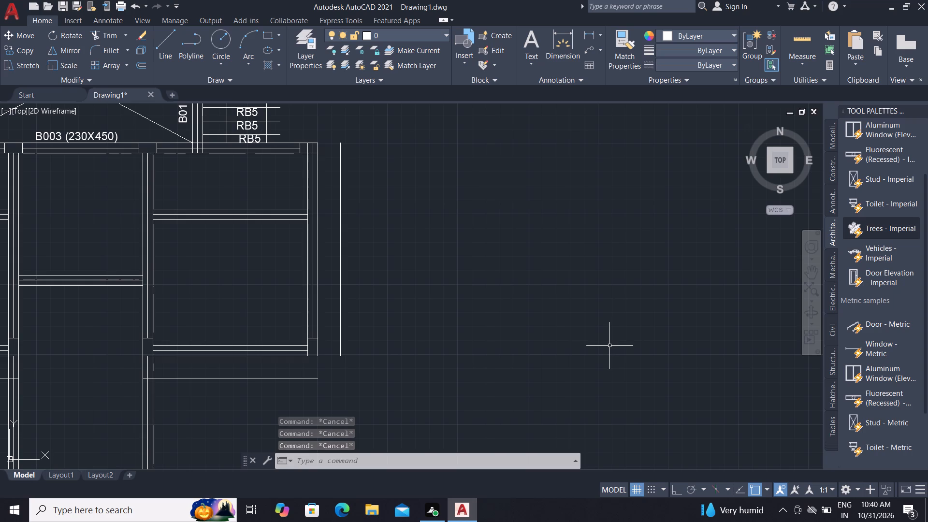
Extend the outer line of the beam at B003 to the offset line beside the lower right bay.
type("EX")
key("space")
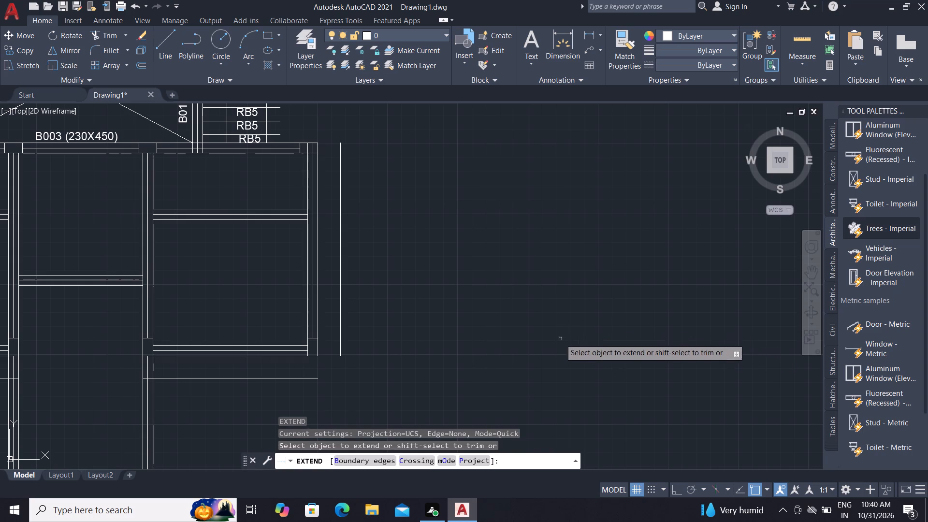
left_click(295, 143)
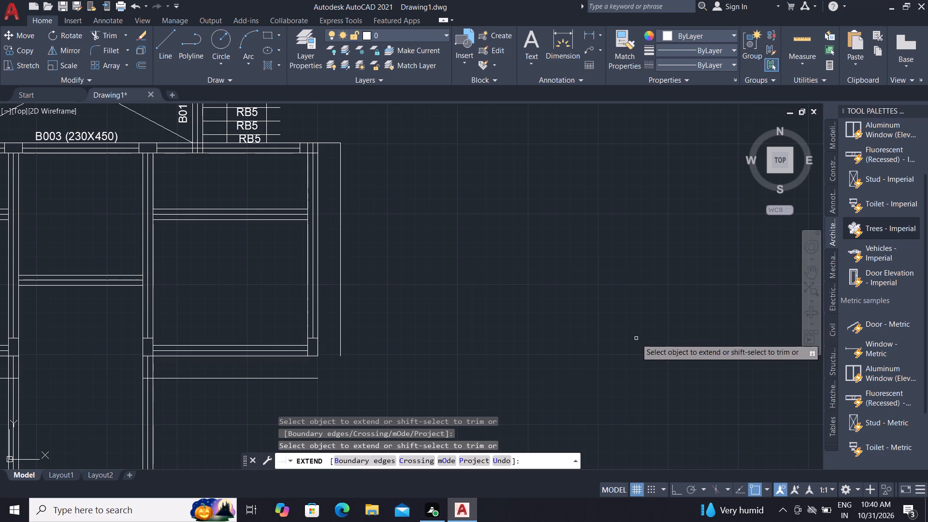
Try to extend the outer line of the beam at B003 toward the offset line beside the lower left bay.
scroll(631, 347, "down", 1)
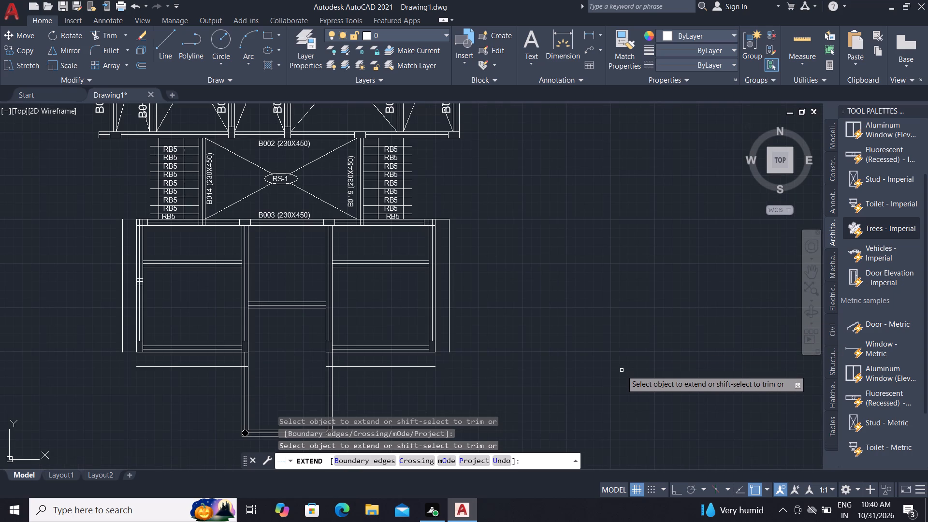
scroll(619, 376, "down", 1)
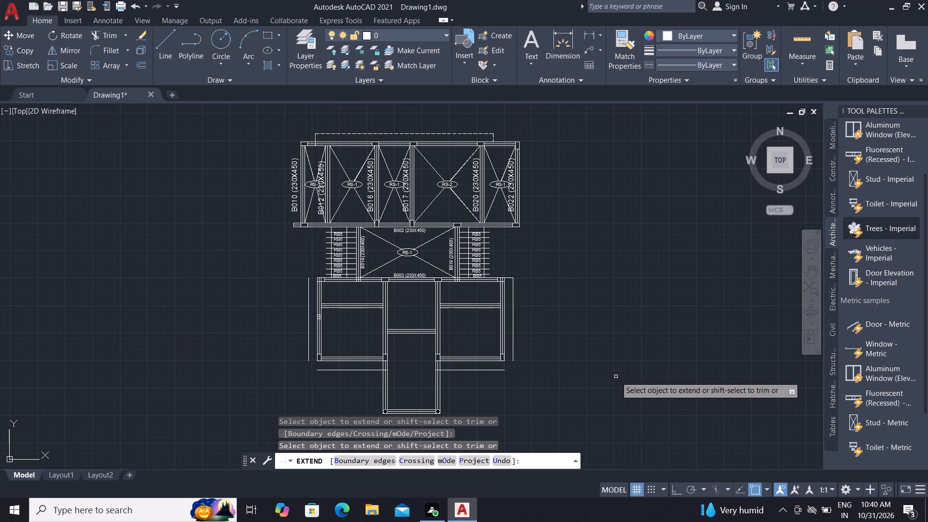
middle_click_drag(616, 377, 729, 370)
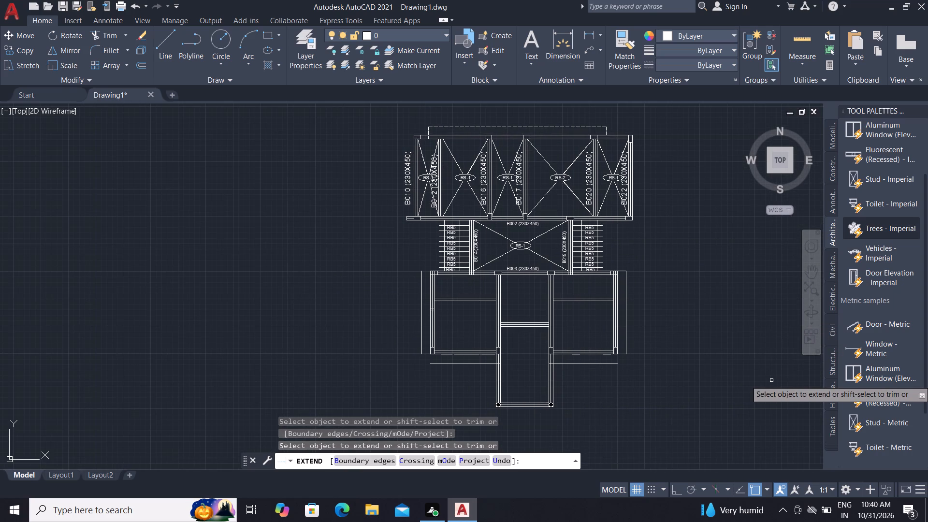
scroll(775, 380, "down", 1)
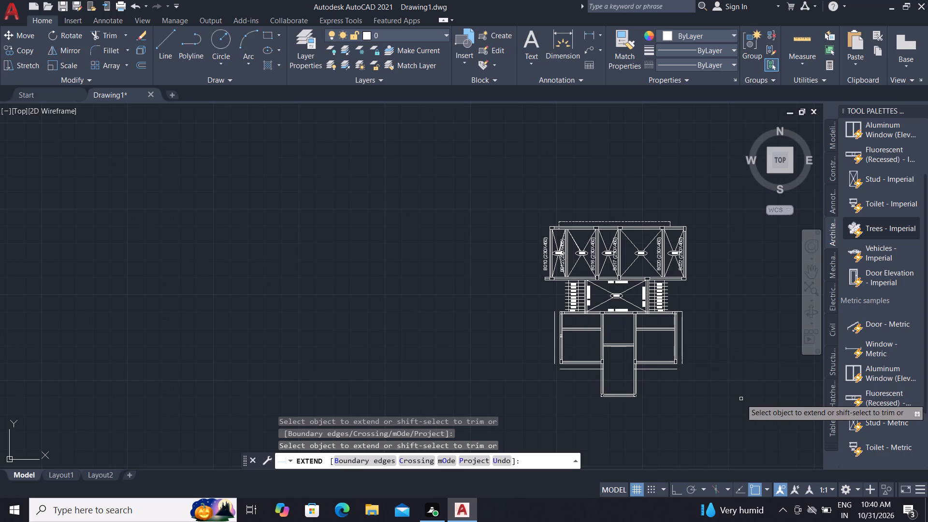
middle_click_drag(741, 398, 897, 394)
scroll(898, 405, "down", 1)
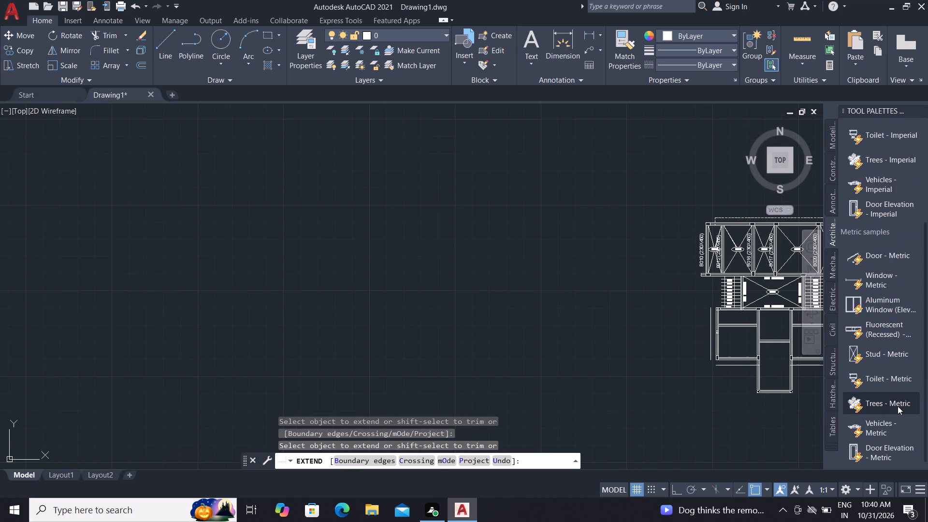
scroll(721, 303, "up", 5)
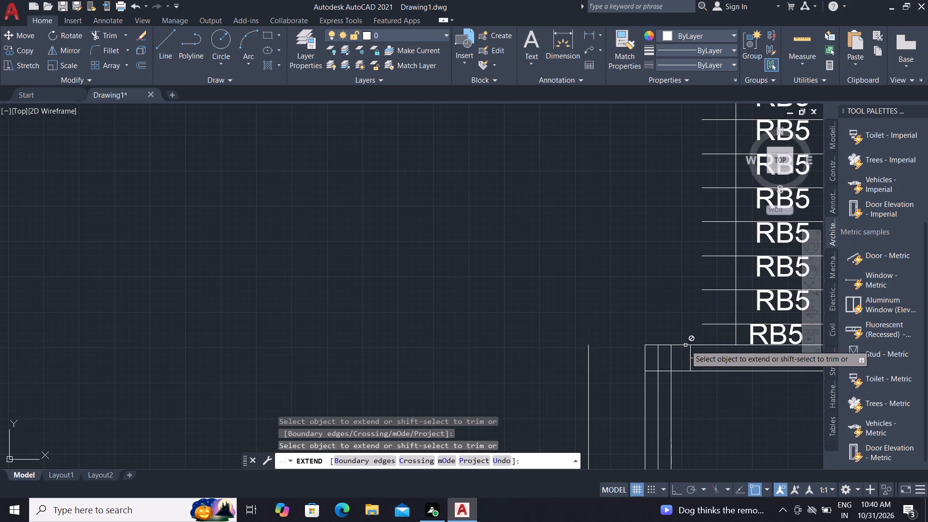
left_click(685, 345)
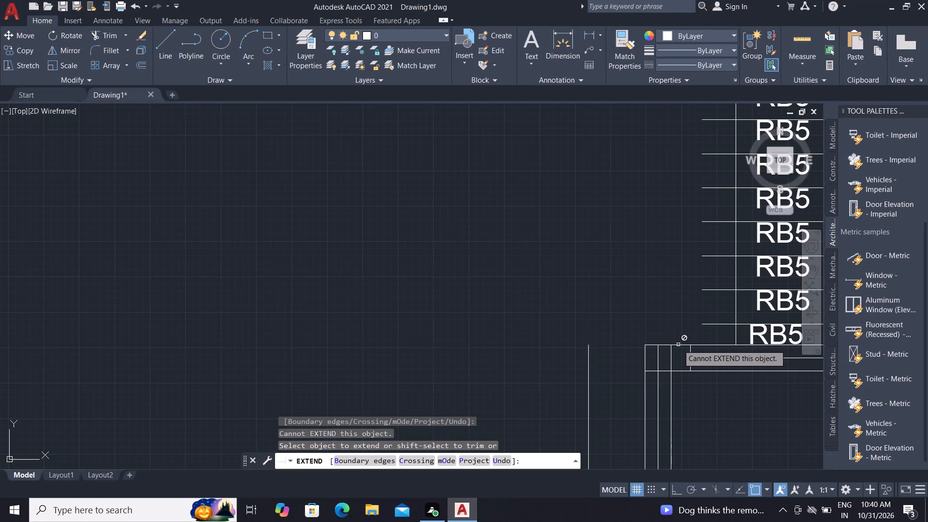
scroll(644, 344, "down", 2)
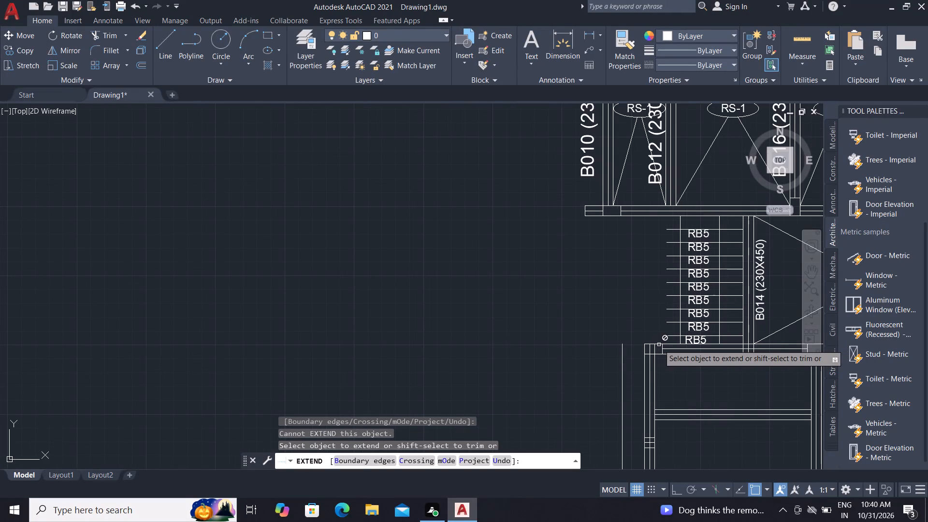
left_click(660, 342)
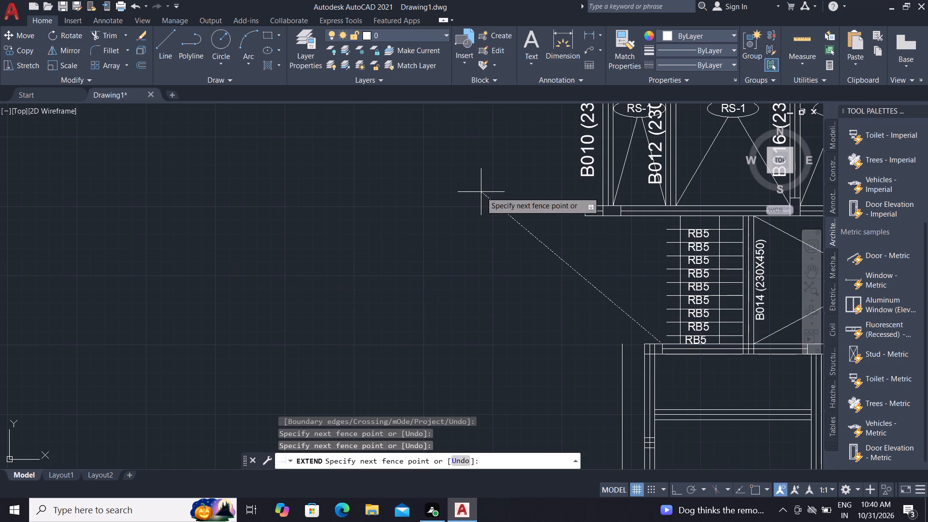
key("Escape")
Extend the outer line of the beam at B003 to the offset line beside the lower left bay.
key("grave")
type("EX")
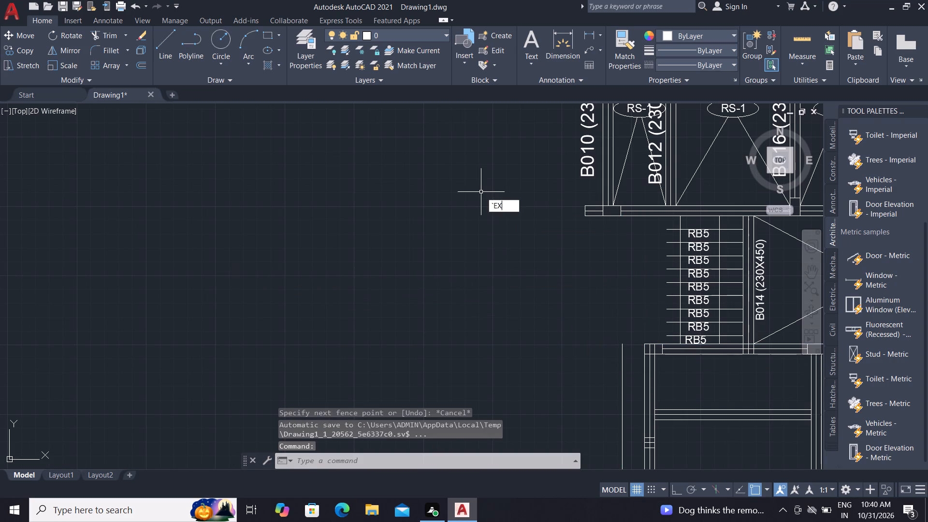
key("space")
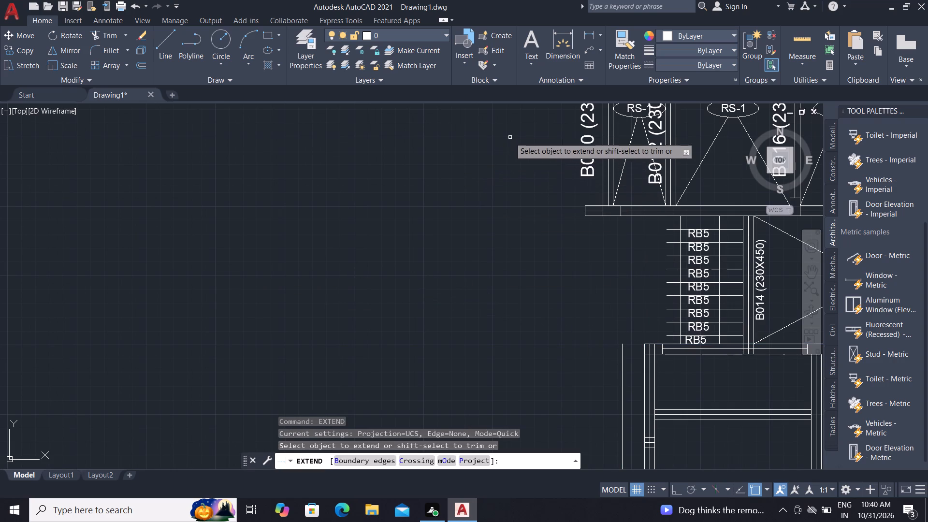
scroll(559, 166, "down", 1)
scroll(624, 282, "up", 3)
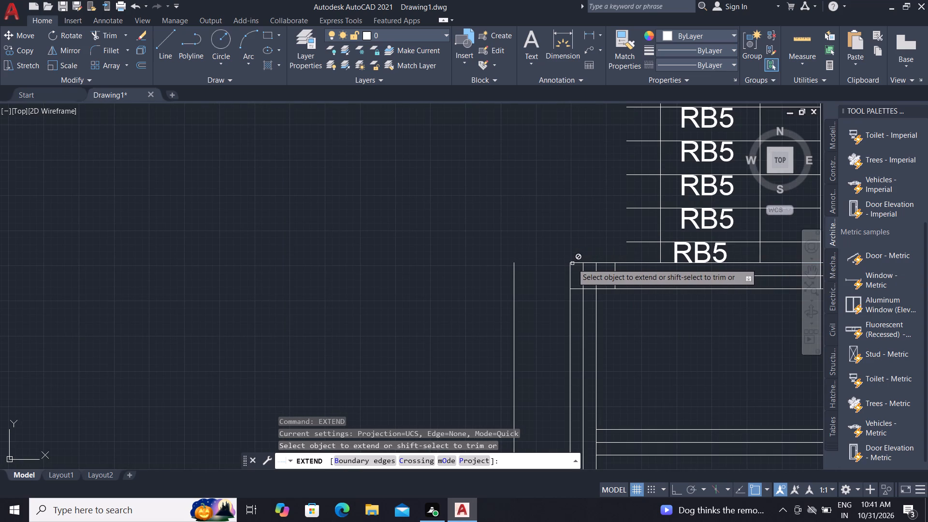
scroll(433, 263, "down", 2)
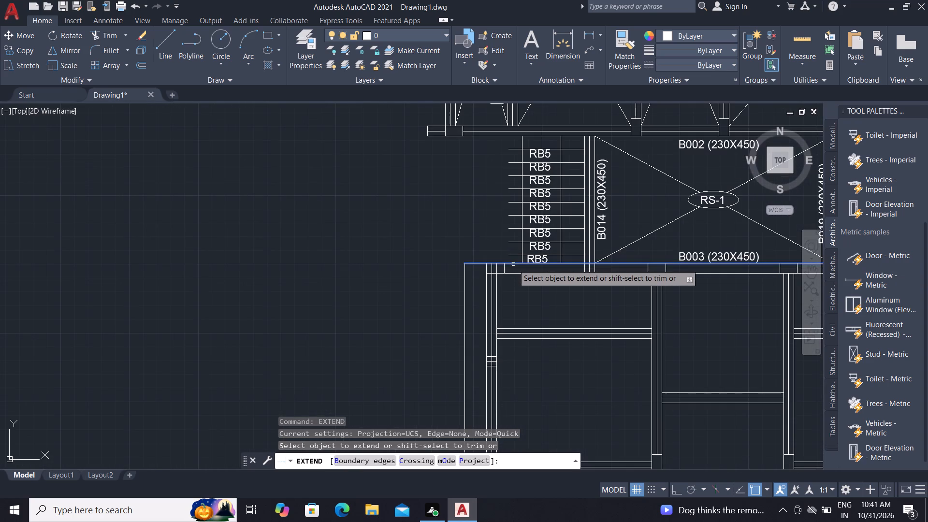
left_click(513, 264)
scroll(391, 200, "down", 1)
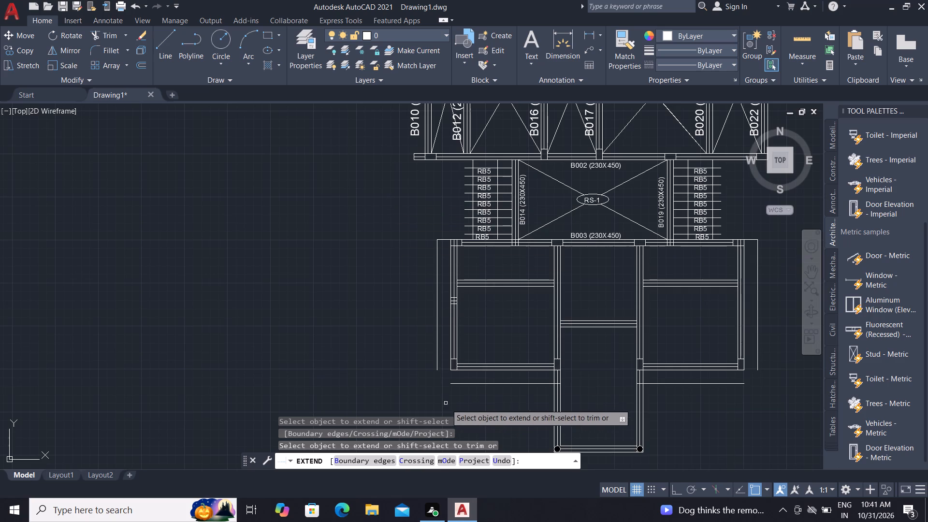
scroll(449, 407, "up", 2)
key("Escape")
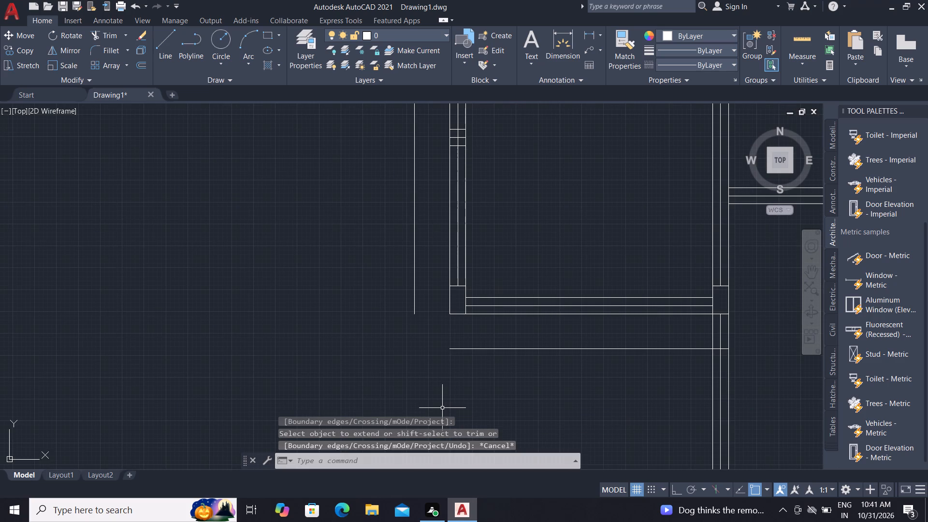
Fillet the outer vertical and bottom offset lines around the lower left bay into a sharp corner.
type("F")
key("space")
key("space")
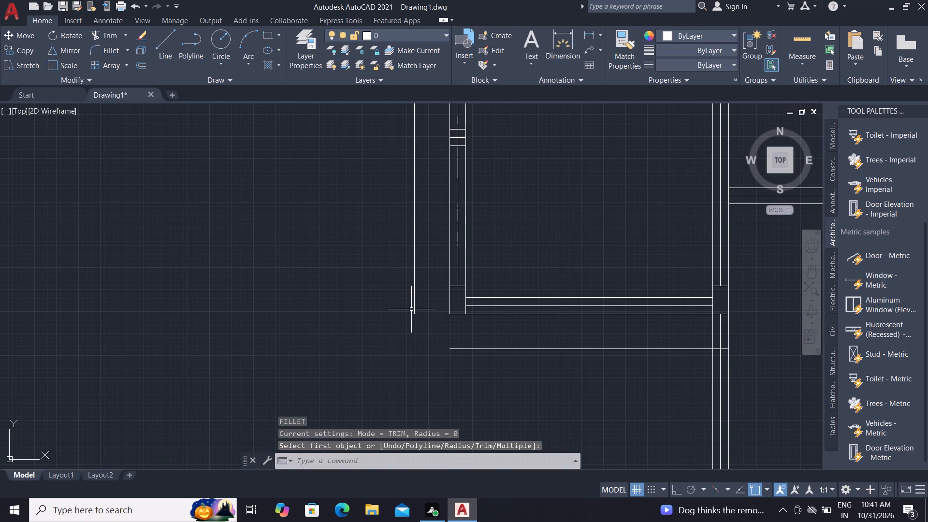
key("space")
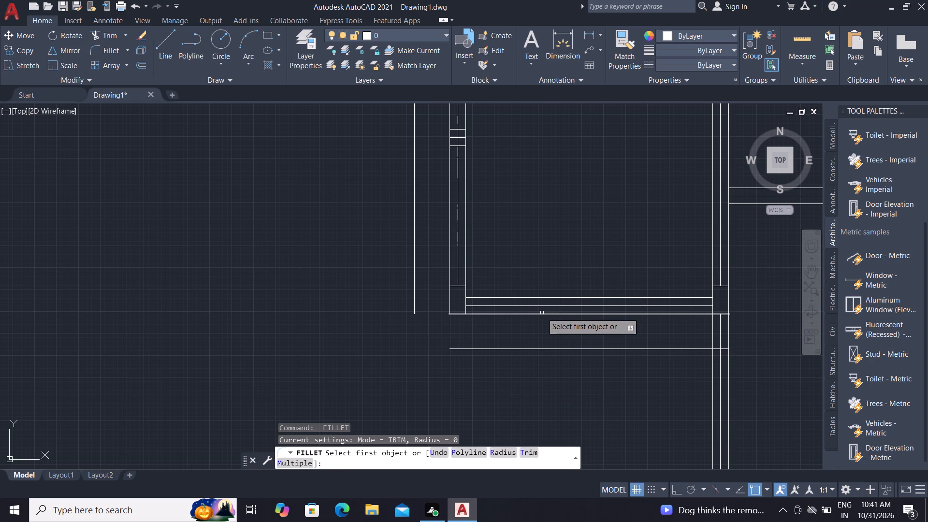
left_click(413, 310)
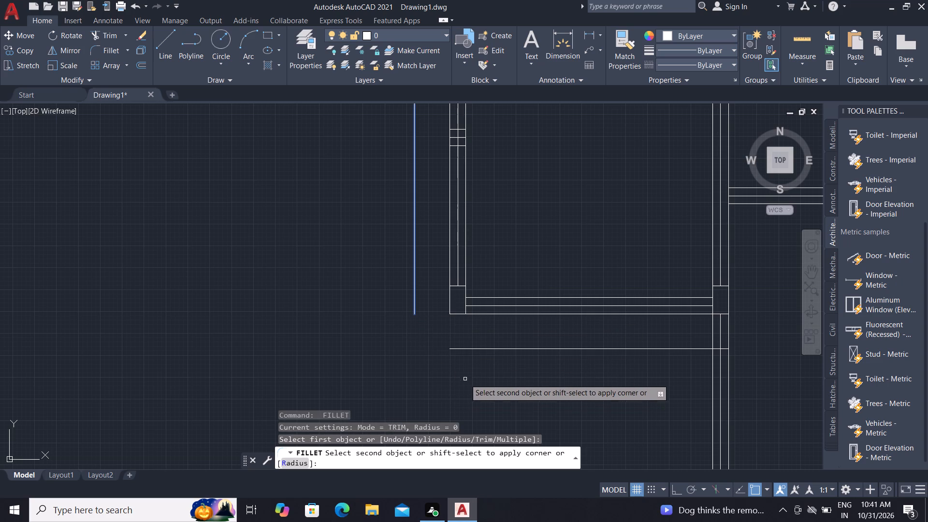
left_click(464, 350)
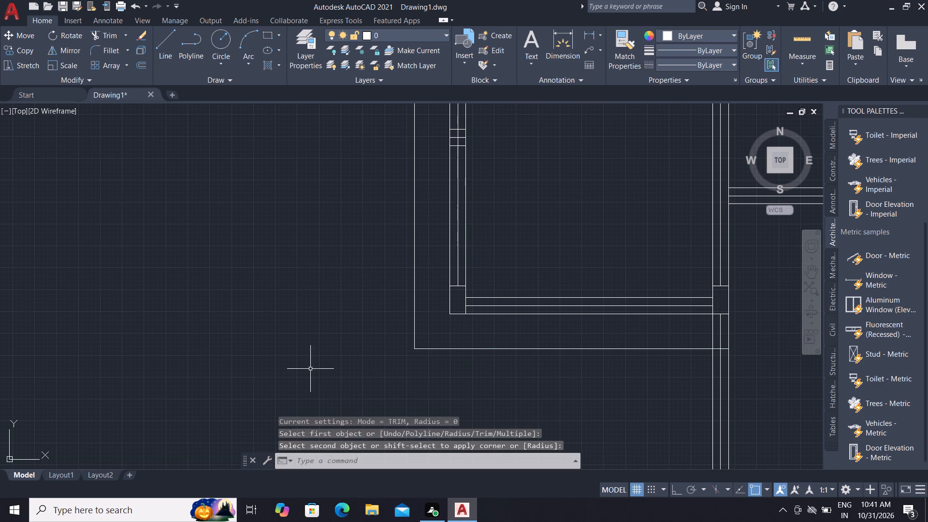
Fillet the outer vertical and bottom offset lines around the lower right bay into a sharp corner.
key("space")
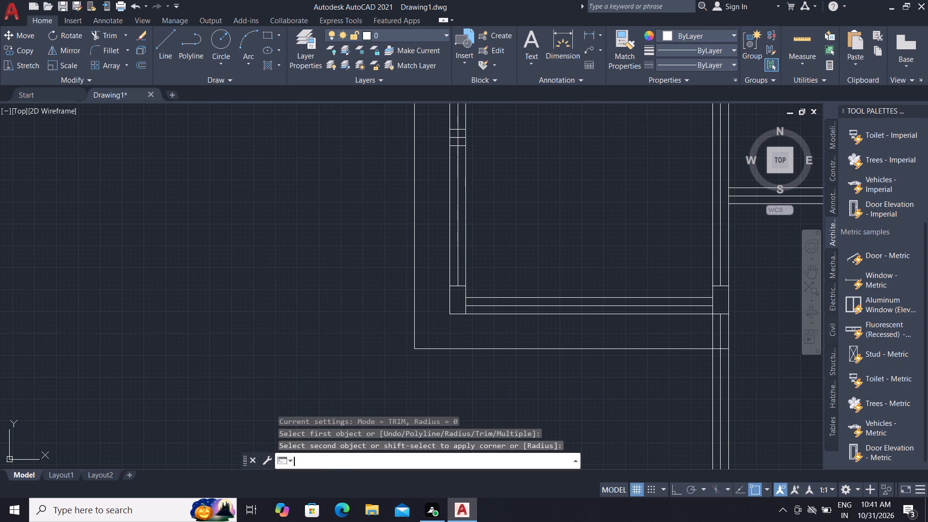
scroll(20, 61, "down", 5)
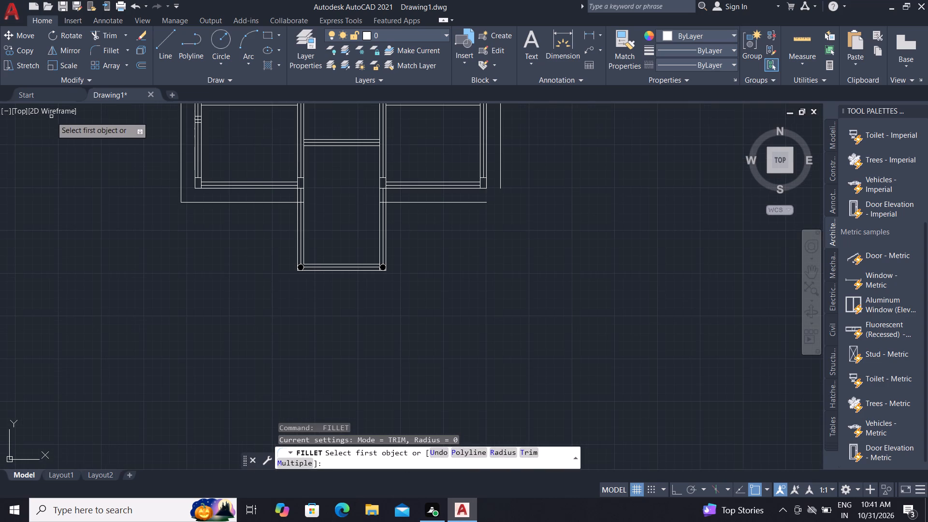
left_click(499, 163)
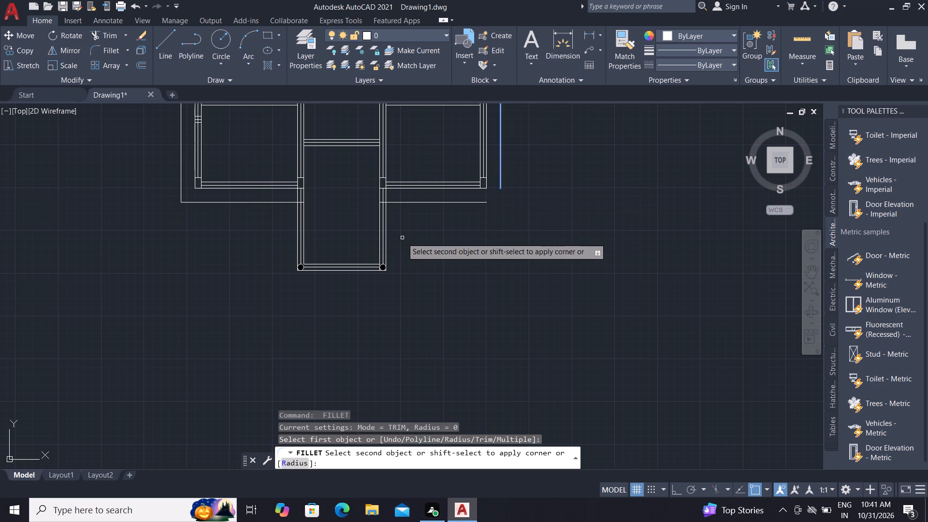
left_click(481, 201)
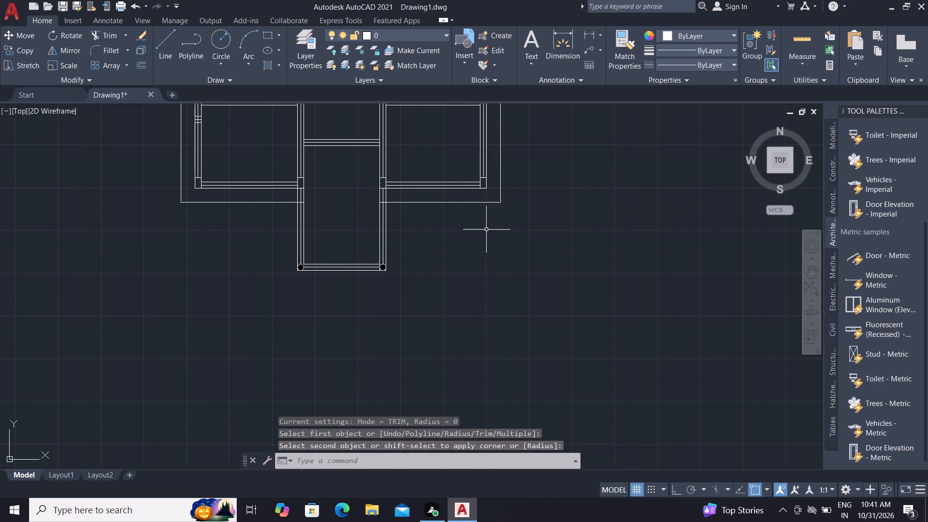
key("Escape")
key("Escape")
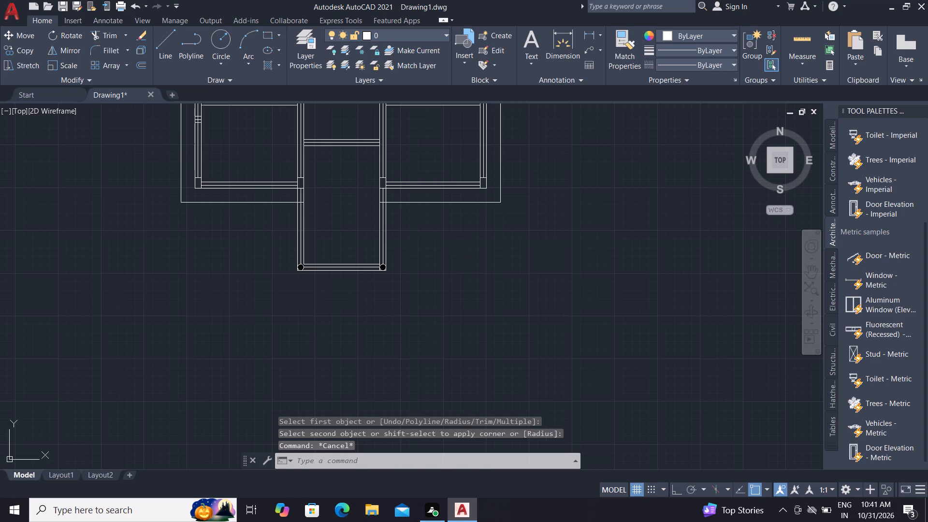
key("Escape")
key("Escape")
key("Escape")
key("Escape")
key("Escape")
key("Escape")
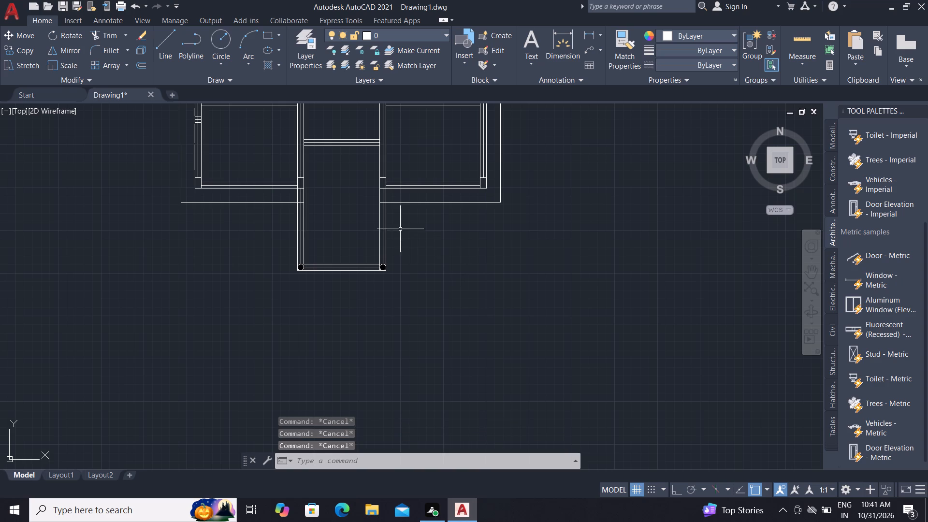
Match the properties of the dashed line above the upper frame onto both bottom offset lines and the left vertical offset line.
left_click(627, 44)
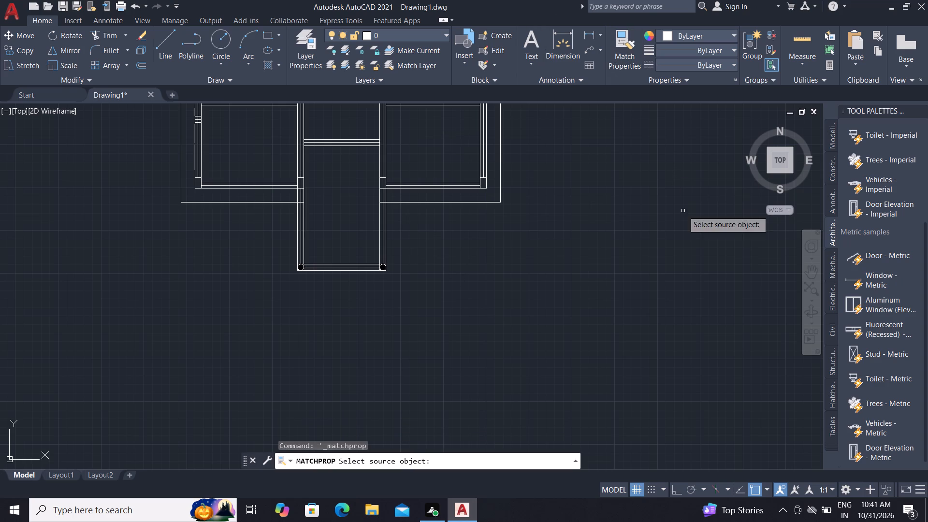
scroll(696, 272, "down", 3)
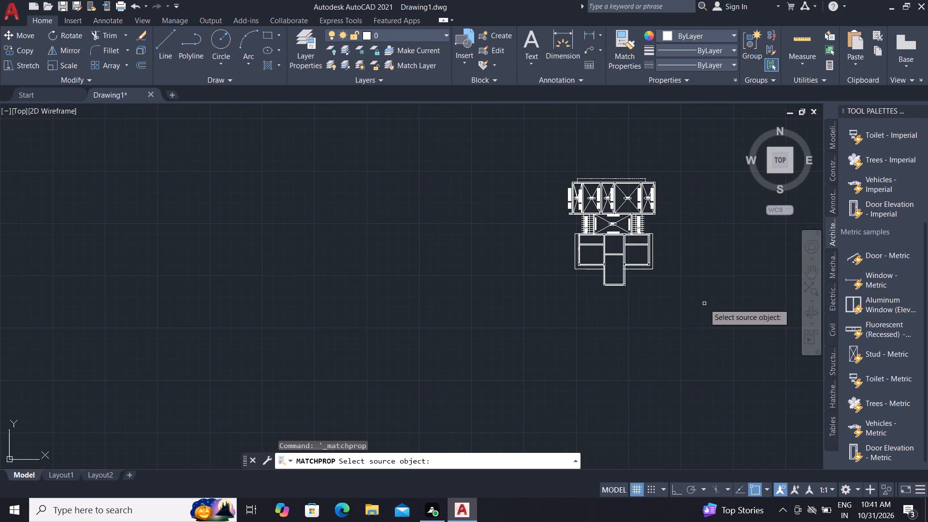
middle_click_drag(704, 304, 705, 420)
scroll(710, 414, "down", 1)
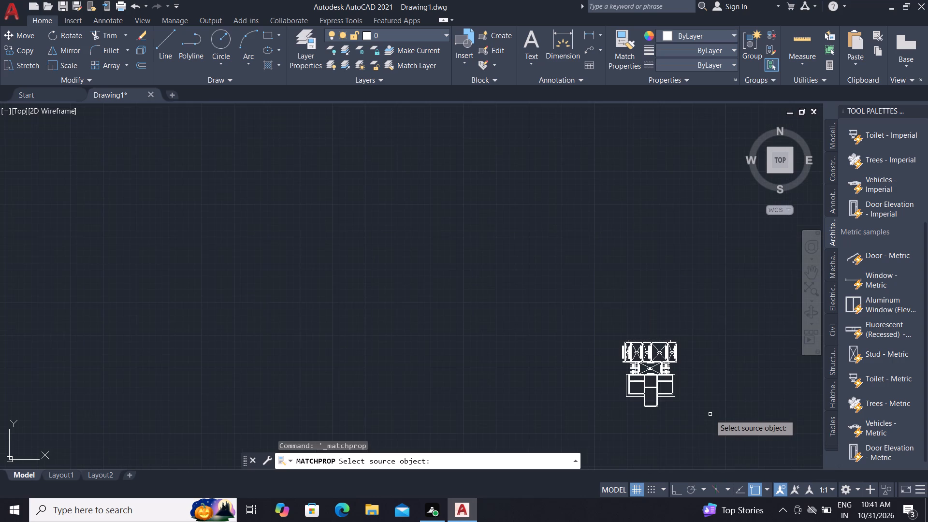
scroll(666, 339, "up", 2)
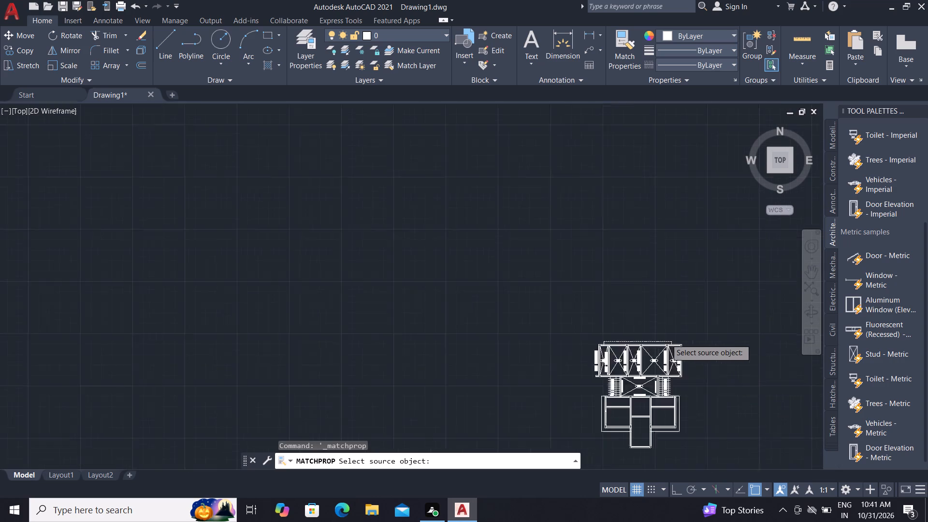
left_click(657, 342)
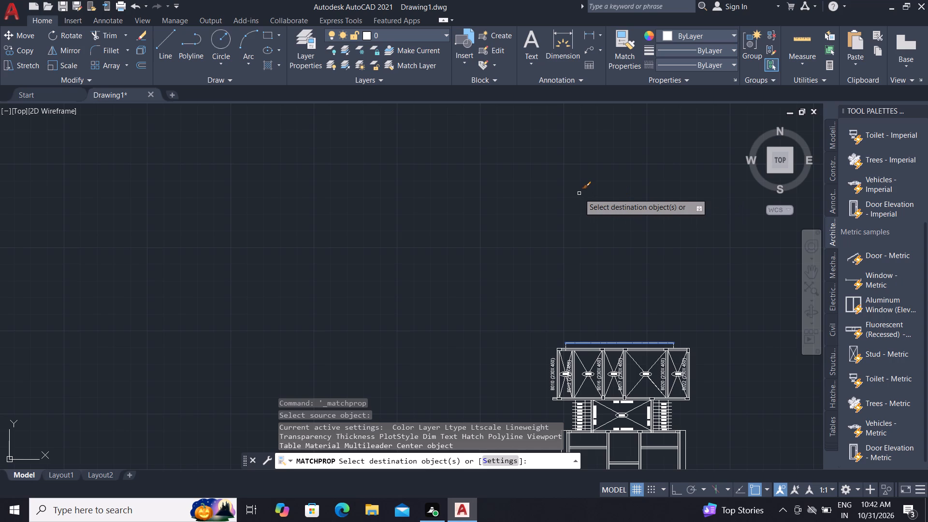
scroll(583, 191, "down", 1)
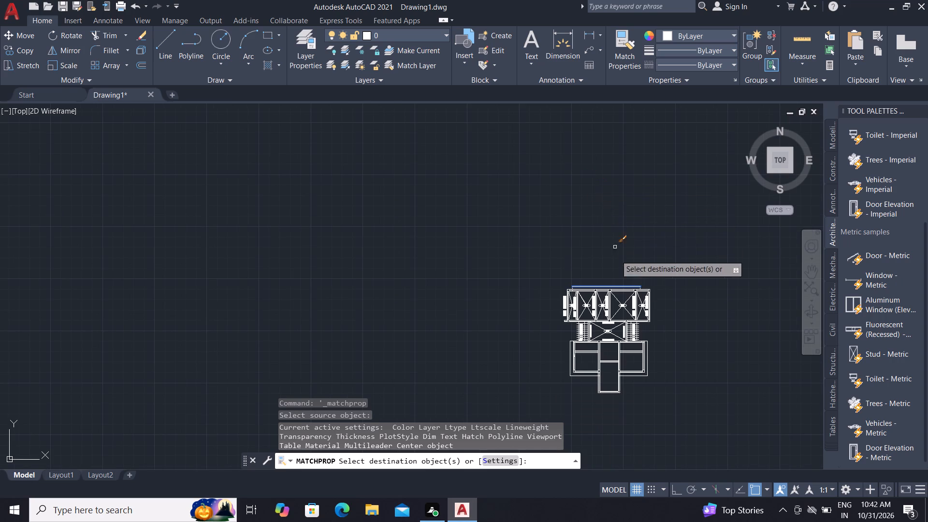
scroll(615, 433, "up", 2)
scroll(616, 290, "up", 3)
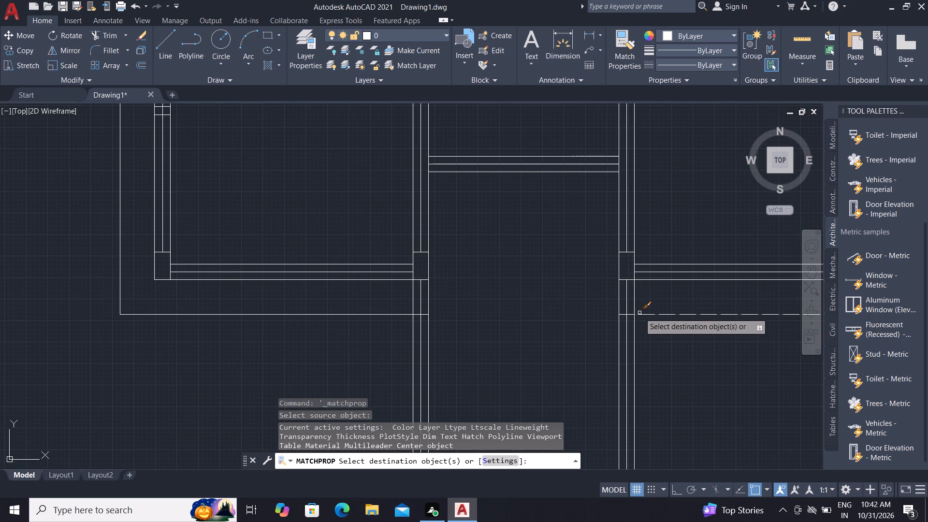
left_click(639, 313)
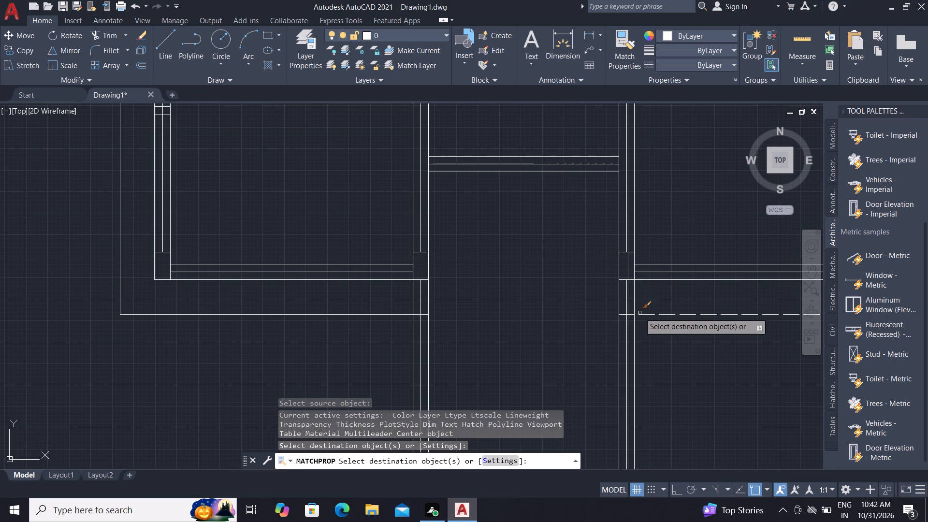
left_click(206, 315)
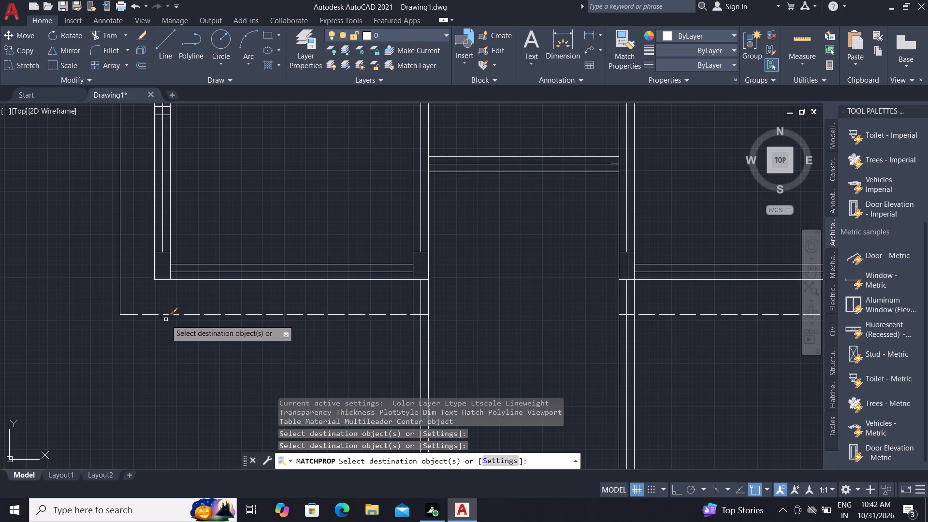
middle_click_drag(166, 320, 262, 331)
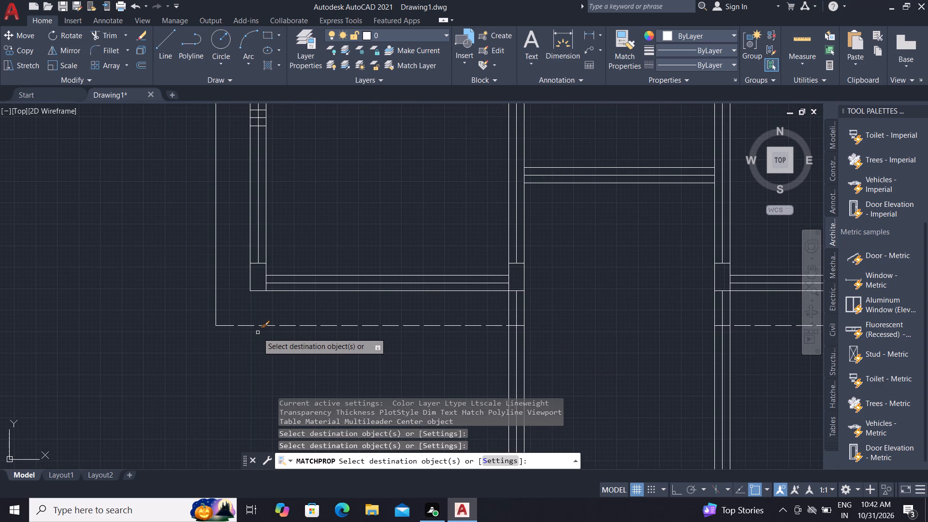
left_click(217, 259)
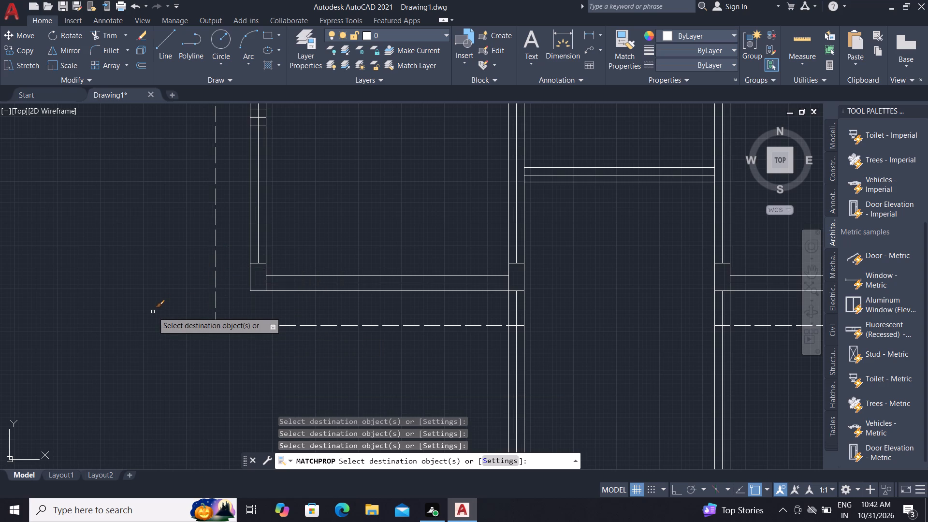
Apply the same dashed-line properties to the outline's top line running along beam B003.
scroll(153, 312, "down", 1)
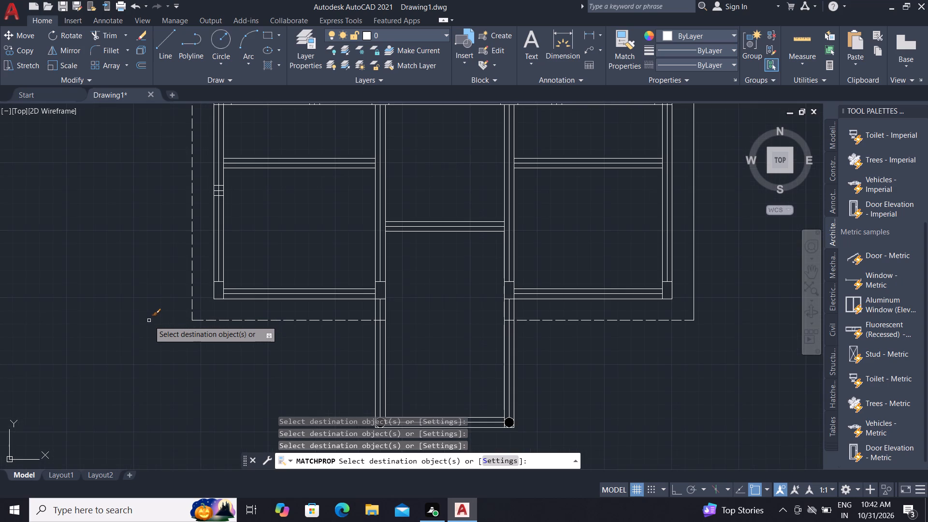
scroll(149, 320, "down", 2)
scroll(169, 229, "up", 5)
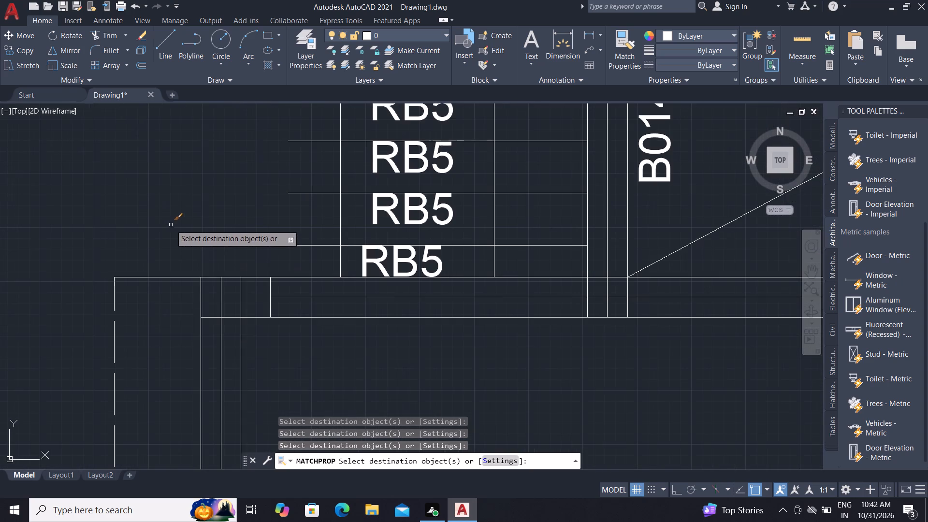
left_click(169, 276)
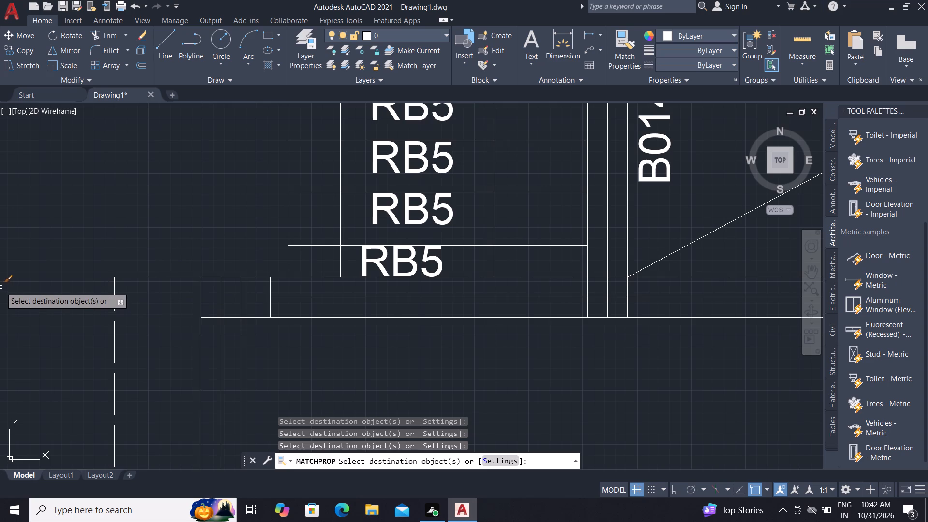
Apply the same dashed-line properties to the vertical offset line beside the lower right bay.
scroll(0, 287, "down", 1)
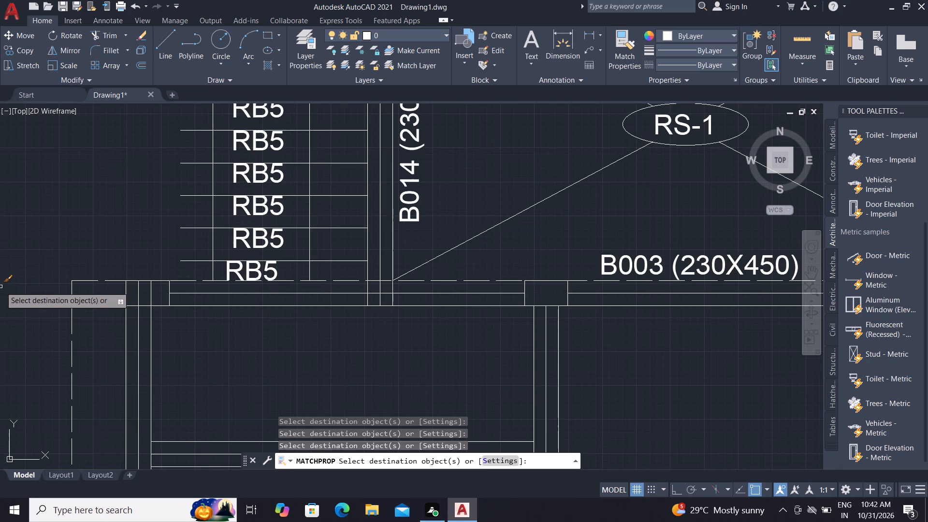
scroll(2, 284, "down", 1)
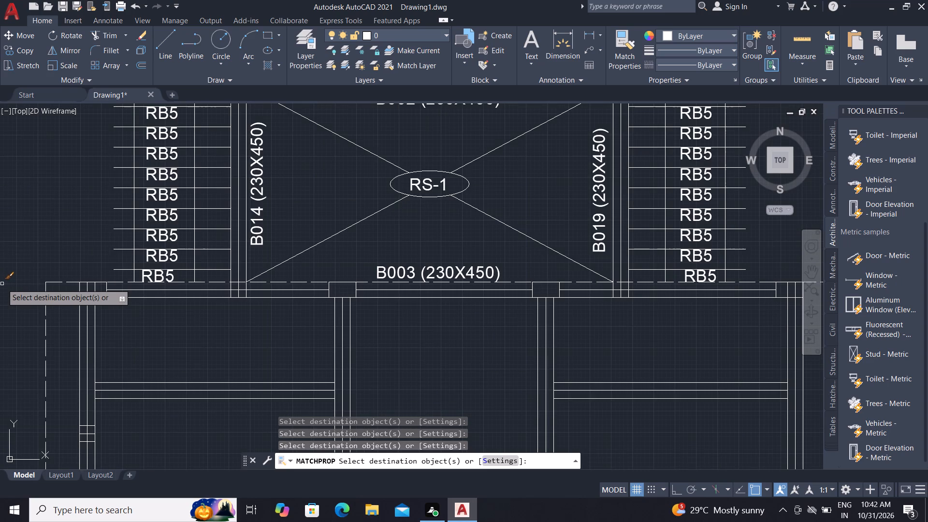
scroll(2, 284, "down", 1)
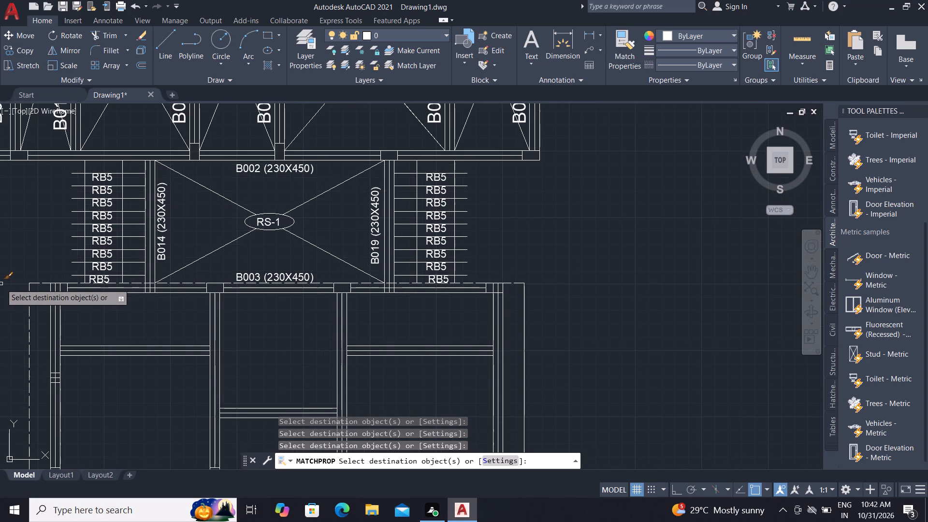
scroll(0, 285, "down", 1)
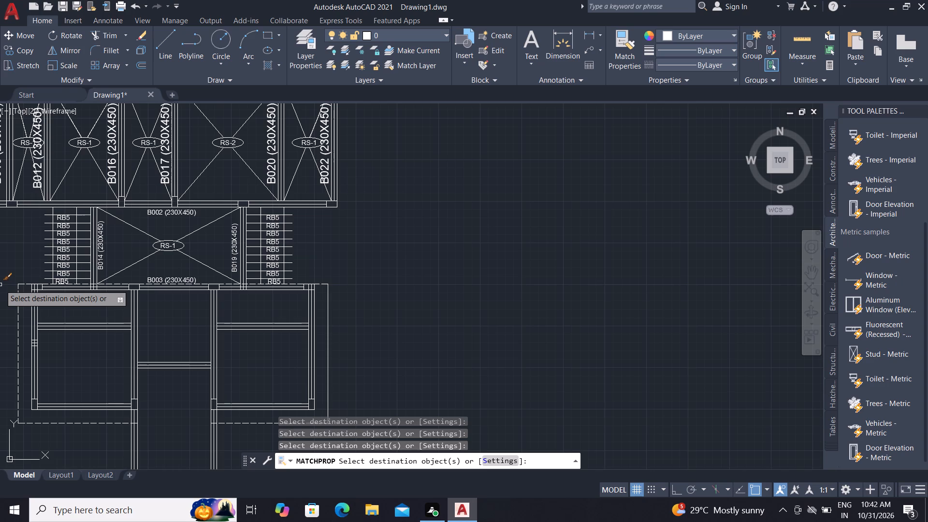
scroll(0, 285, "down", 1)
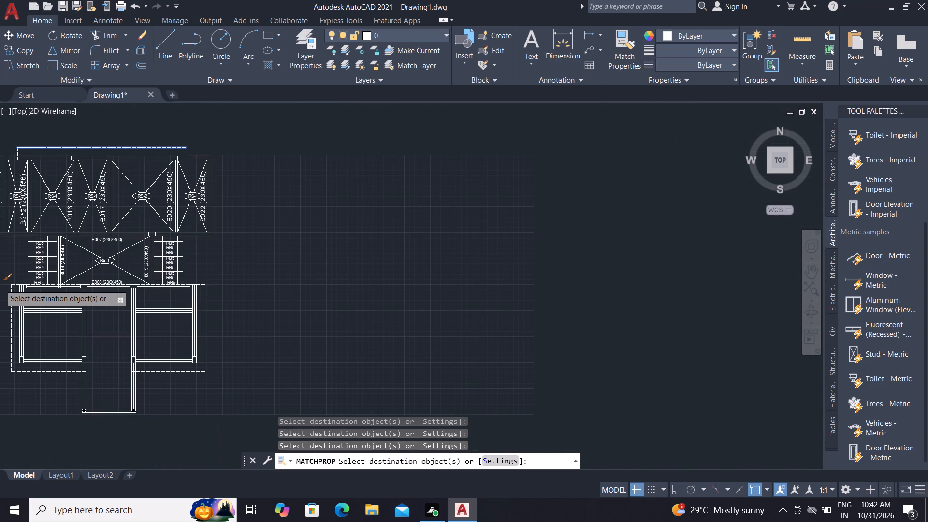
middle_click_drag(0, 285, 0, 234)
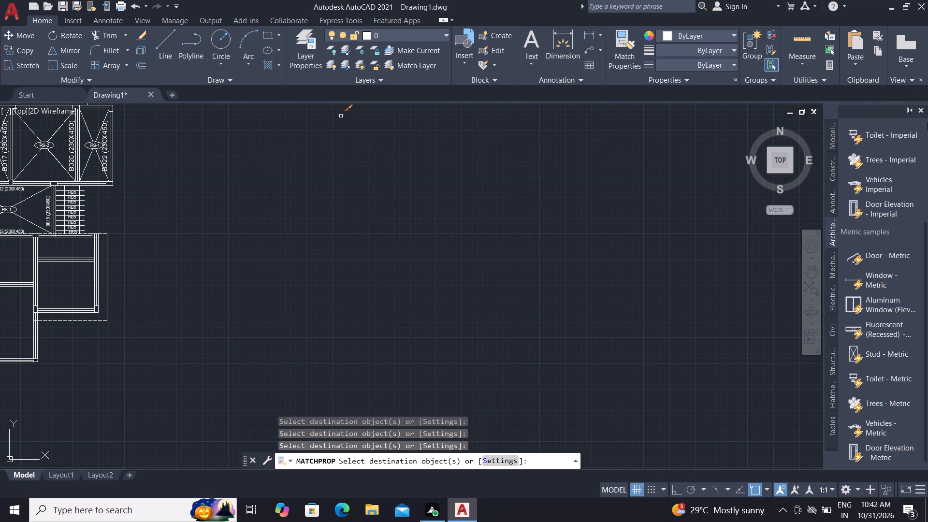
middle_click_drag(925, 121, 819, 125)
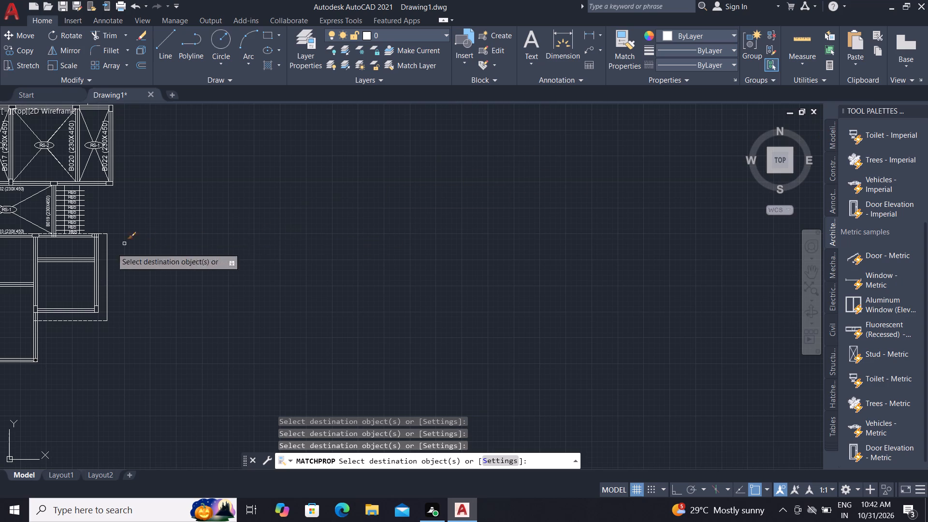
scroll(74, 259, "up", 3)
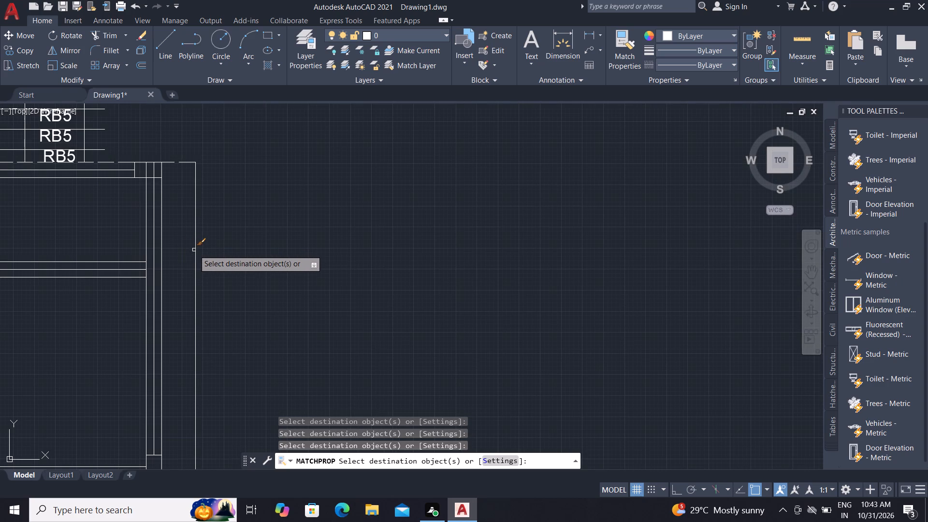
left_click(194, 250)
scroll(323, 199, "down", 1)
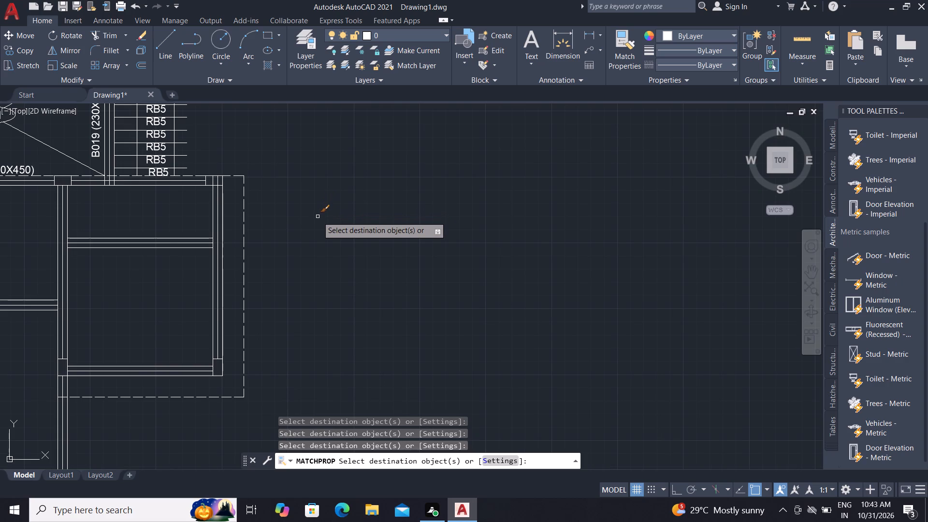
scroll(318, 217, "down", 2)
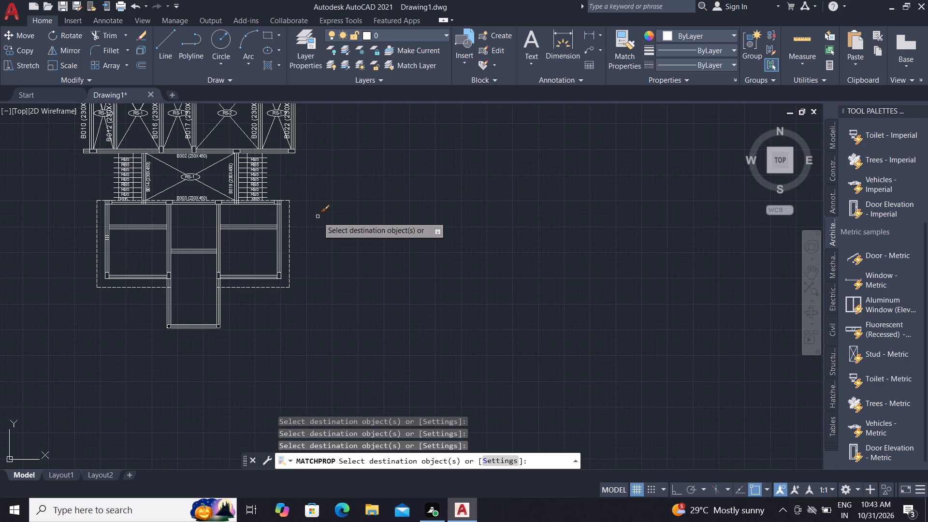
middle_click_drag(318, 216, 373, 204)
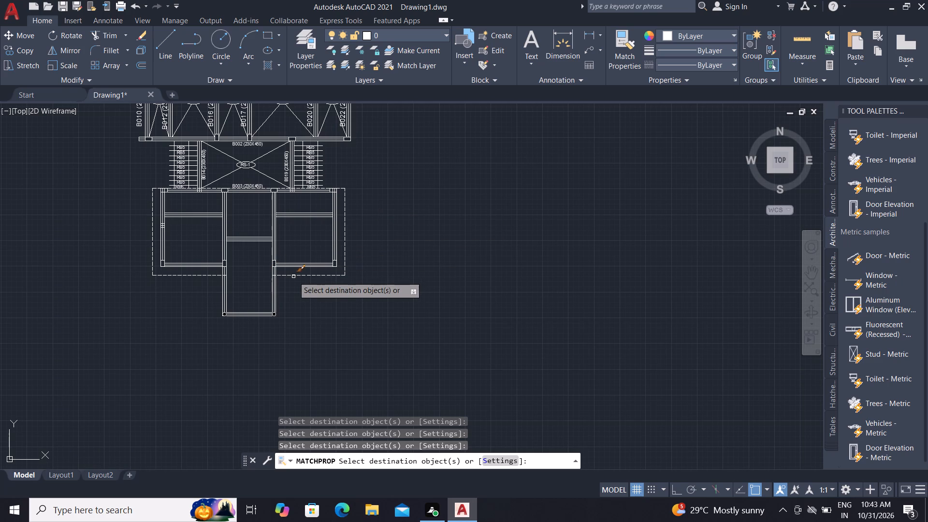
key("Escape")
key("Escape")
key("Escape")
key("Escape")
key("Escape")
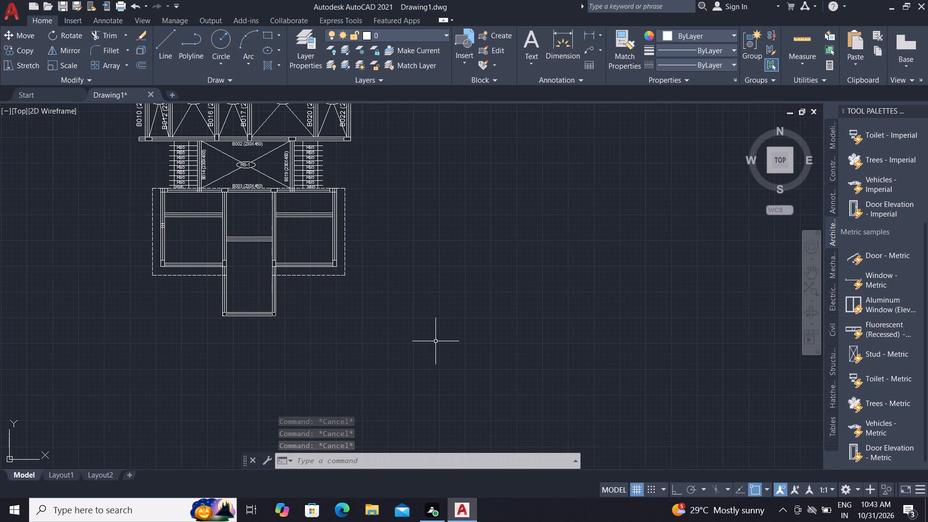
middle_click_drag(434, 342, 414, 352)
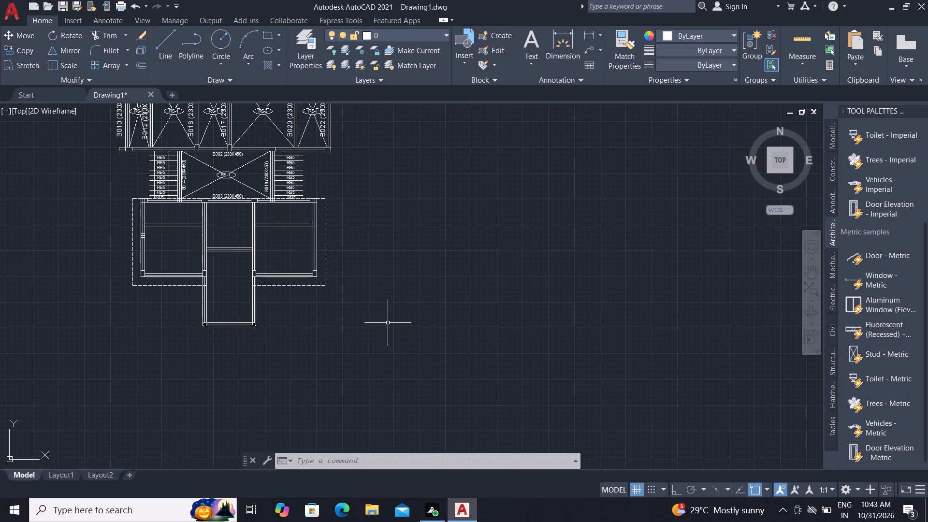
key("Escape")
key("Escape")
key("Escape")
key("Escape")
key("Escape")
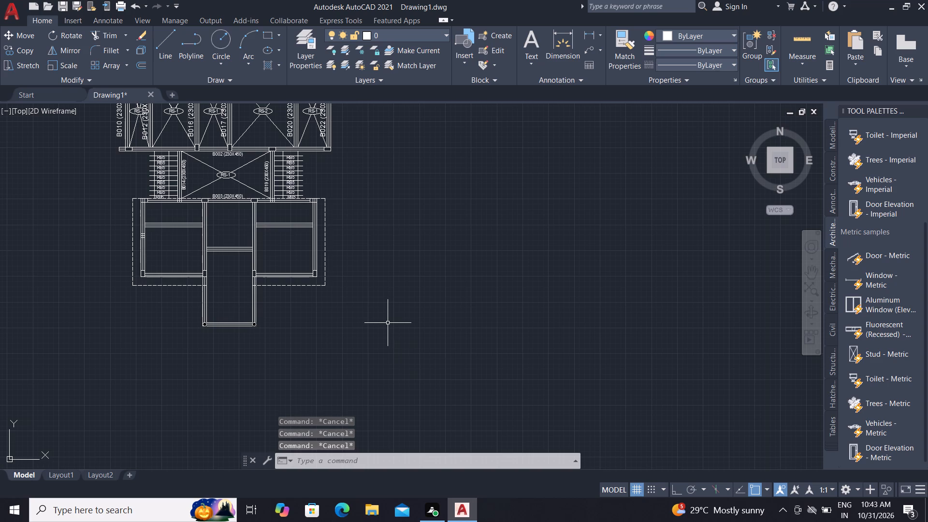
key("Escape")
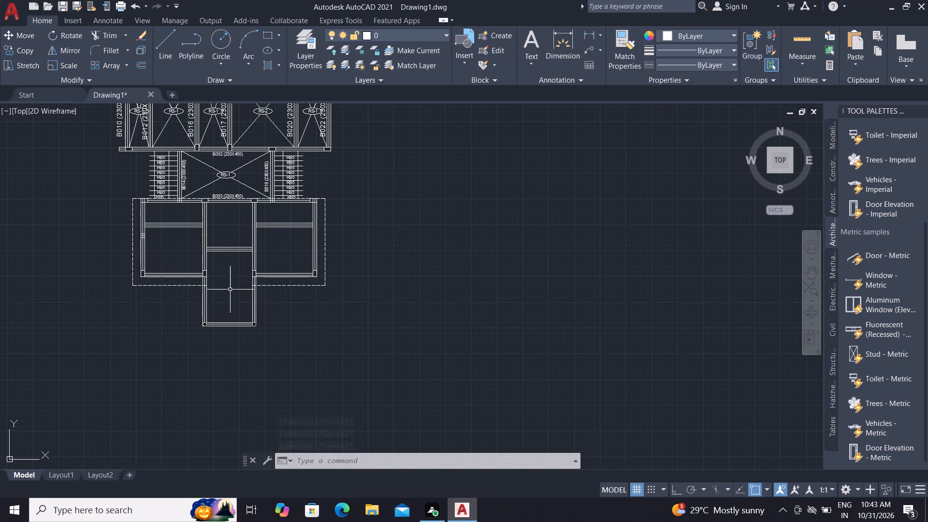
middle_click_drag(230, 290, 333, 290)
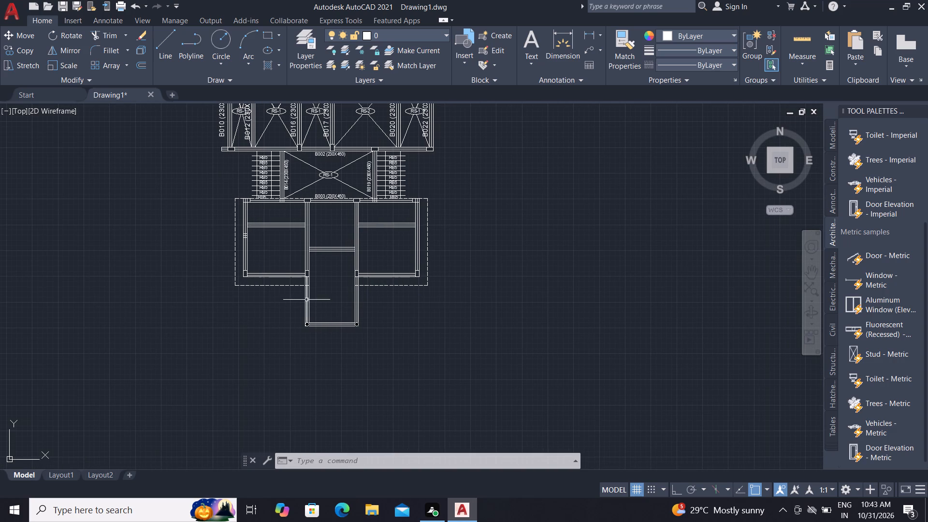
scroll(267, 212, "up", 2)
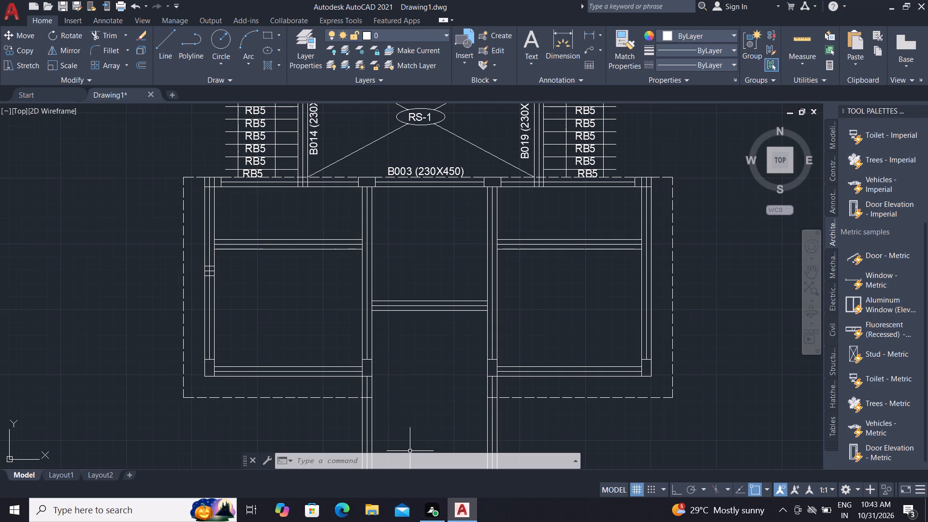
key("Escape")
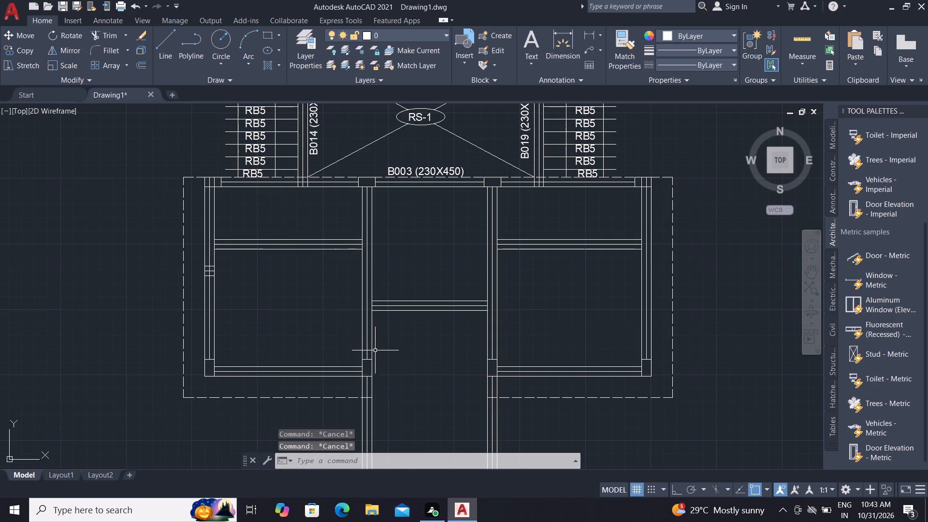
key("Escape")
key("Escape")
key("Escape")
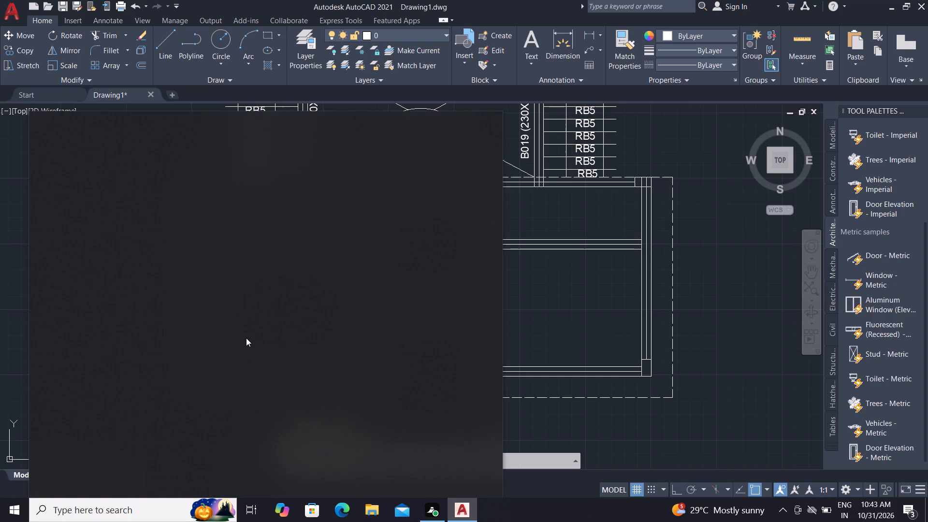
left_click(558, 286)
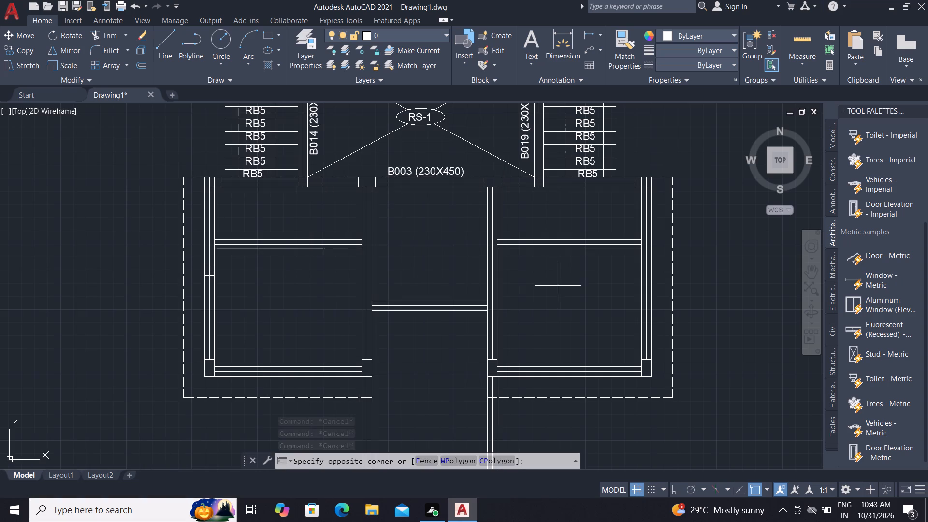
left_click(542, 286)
Copy the vertical B012 (230X450) label from the upper frame into the empty space beside the lower left bay.
middle_click_drag(457, 276, 482, 387)
scroll(507, 518, "down", 1)
scroll(457, 382, "down", 1)
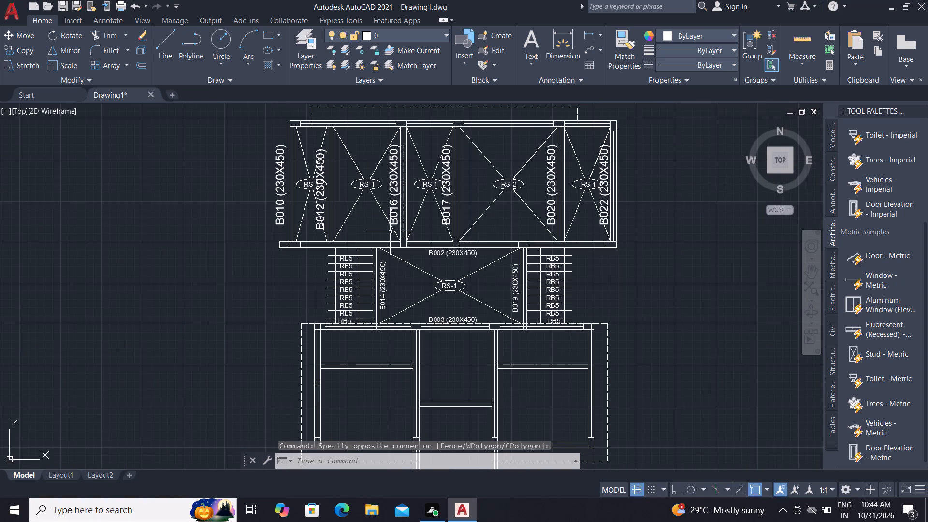
key("c")
key("o")
key("space")
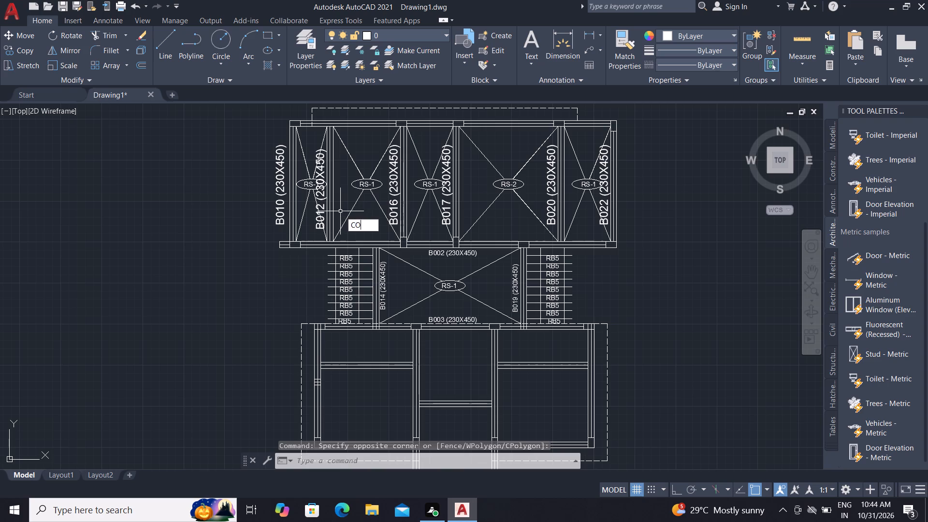
left_click(317, 227)
right_click(313, 225)
left_click(314, 224)
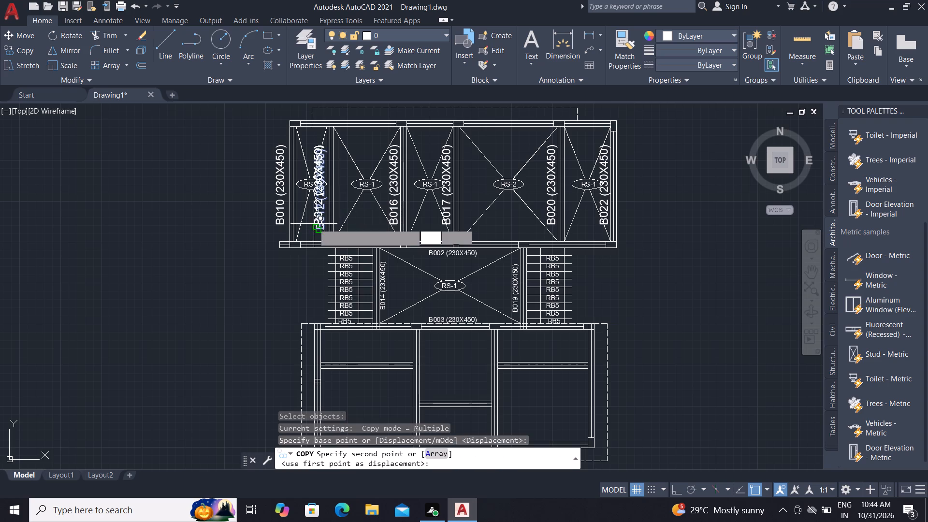
scroll(331, 170, "down", 2)
scroll(272, 283, "up", 2)
scroll(265, 321, "up", 2)
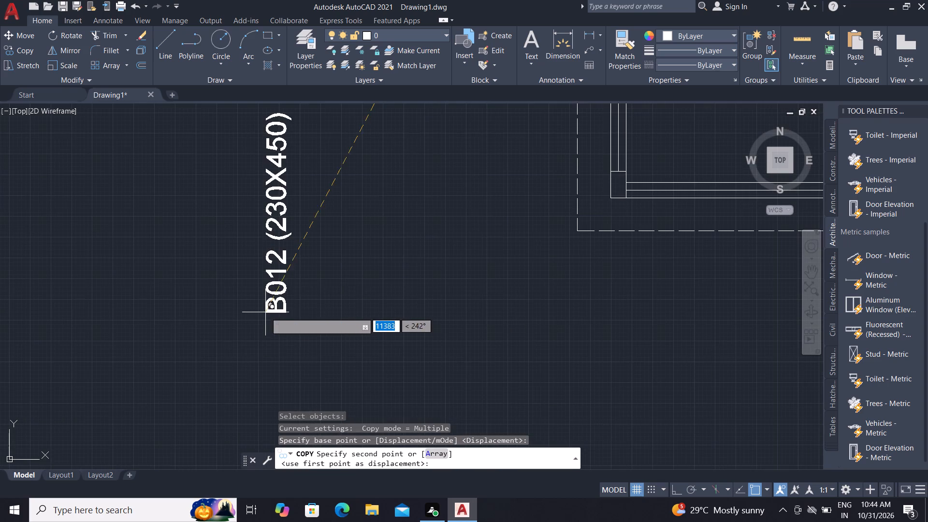
left_click(277, 295)
key("Escape")
Rotate the copied B012 (230X450) label by 270 degrees about its lower end so it reads horizontally.
scroll(286, 317, "down", 2)
key("r")
key("o")
key("space")
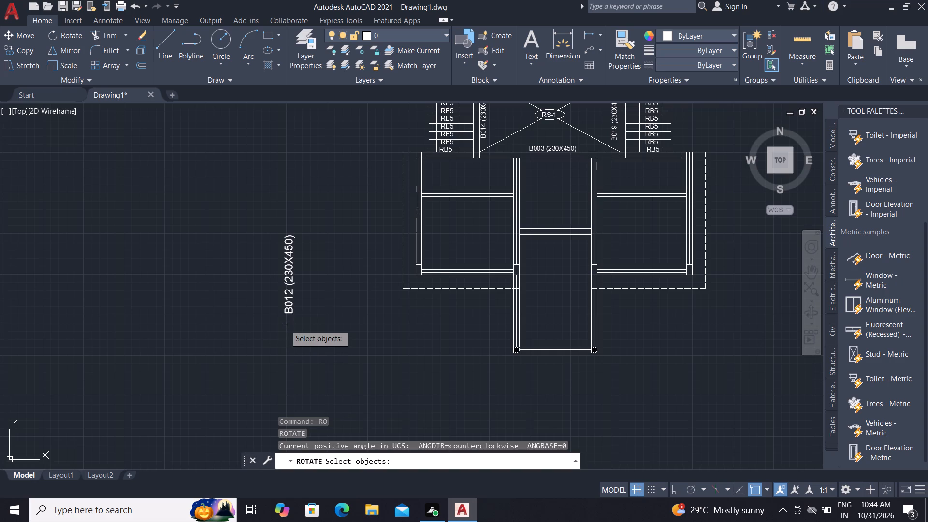
left_click(290, 310)
right_click(290, 311)
left_click(289, 315)
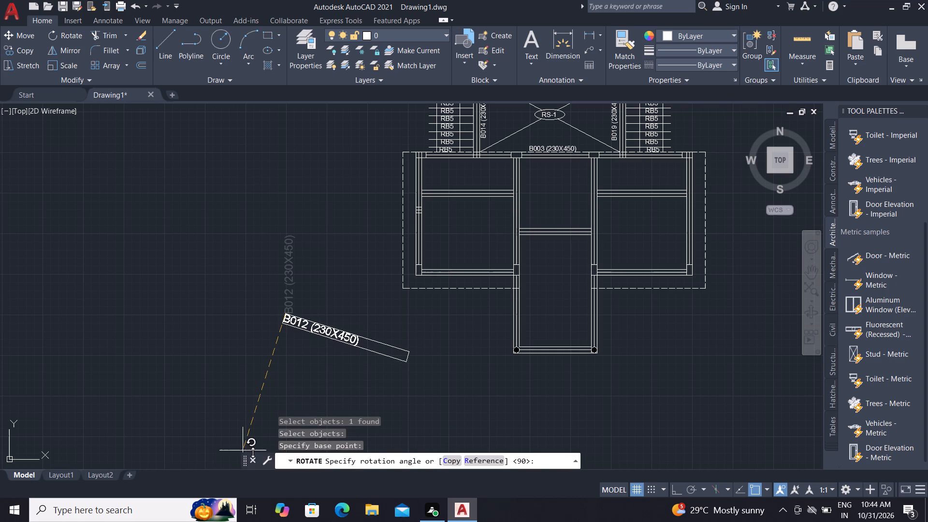
key("F8")
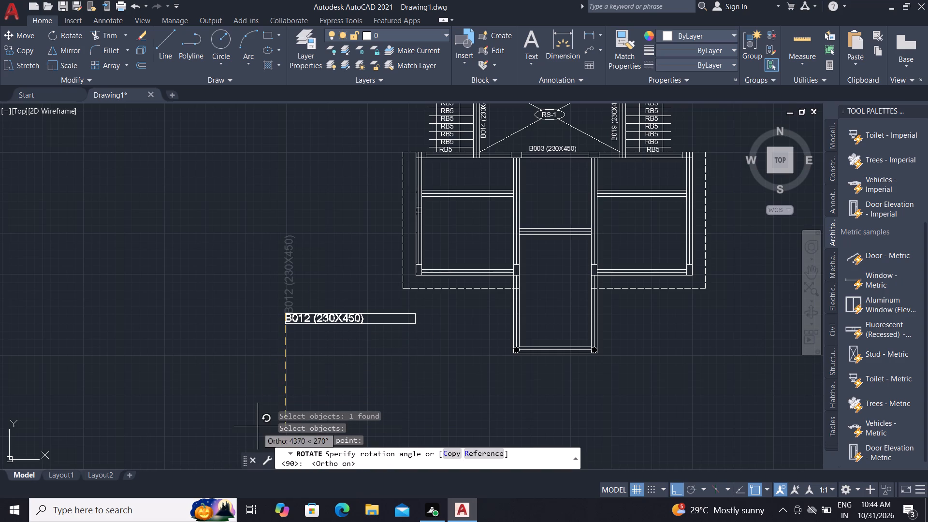
left_click(271, 342)
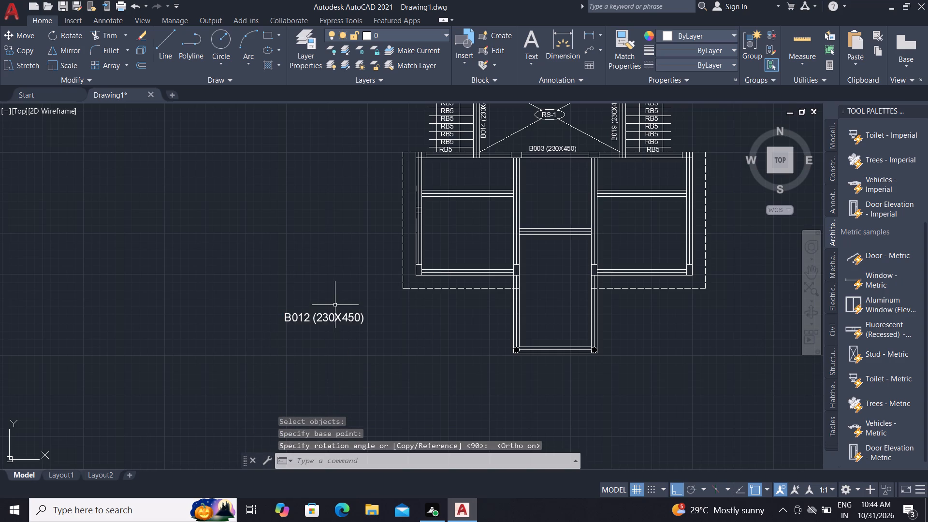
Move the horizontal B012 (230X450) label to just above the intermediate beam of the lower left bay.
type("M")
key("space")
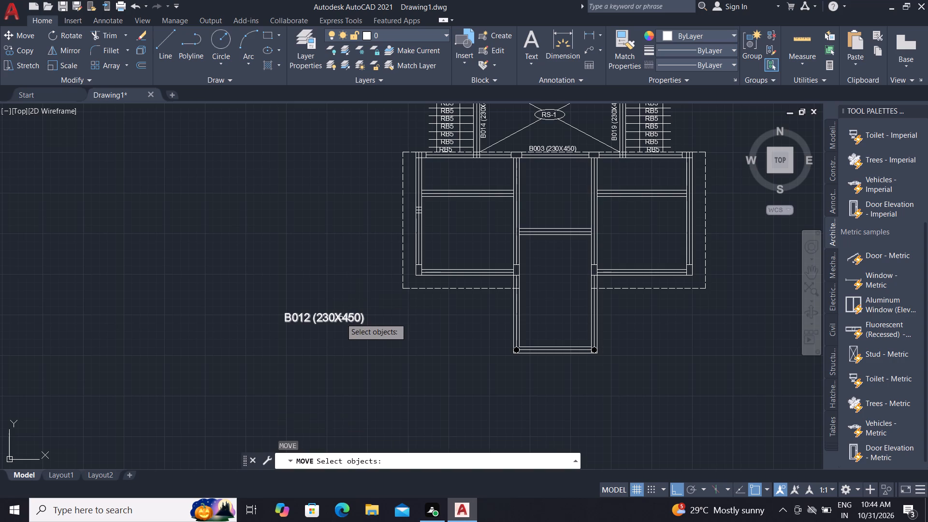
left_click(335, 318)
right_click(335, 318)
left_click(335, 318)
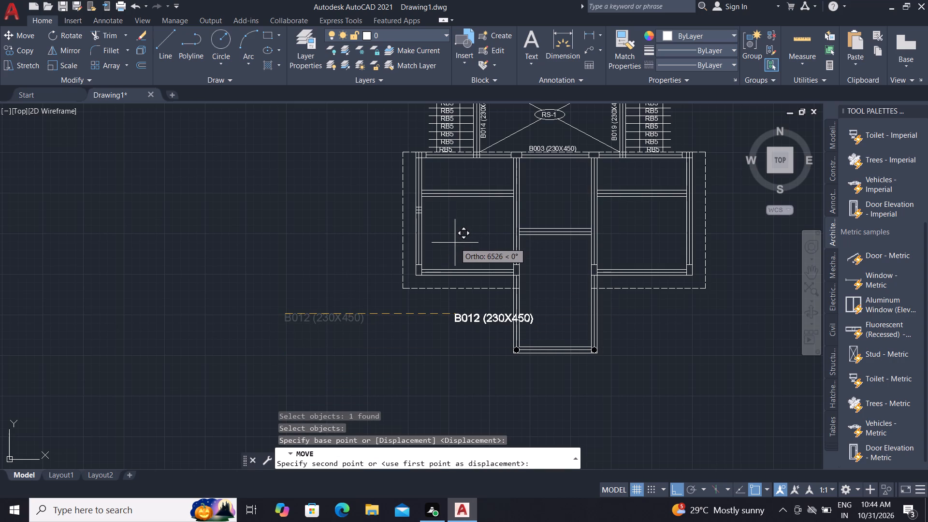
key("F8")
scroll(423, 180, "up", 1)
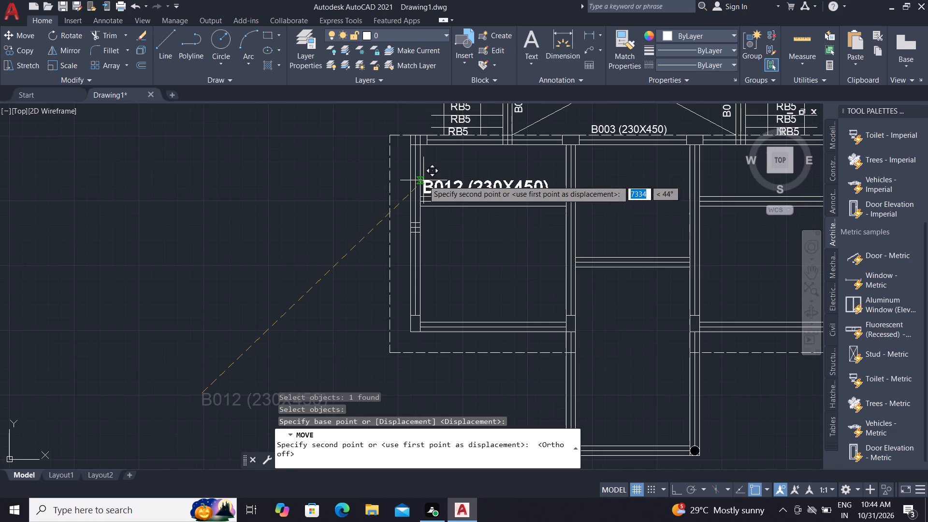
left_click(434, 180)
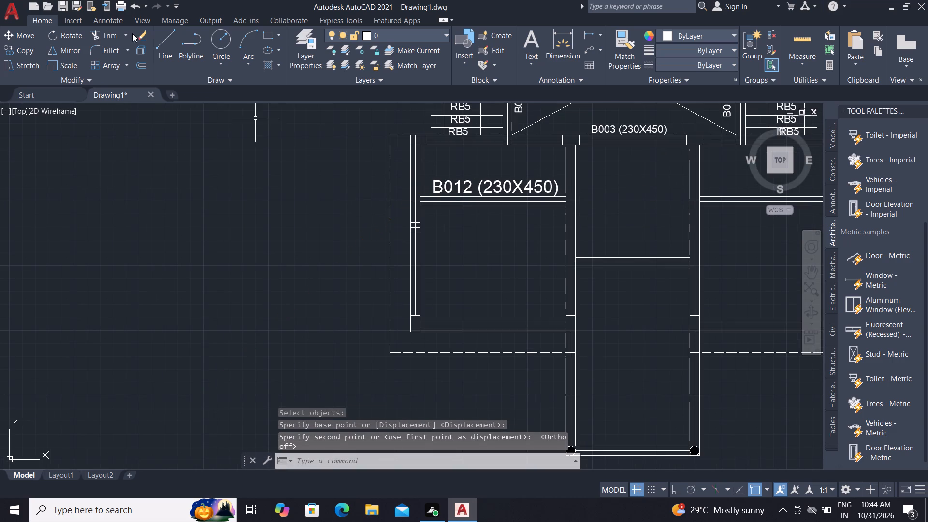
Copy the horizontal B012 (230X450) label straight down to just above the bottom beam of the lower left bay.
left_click(25, 47)
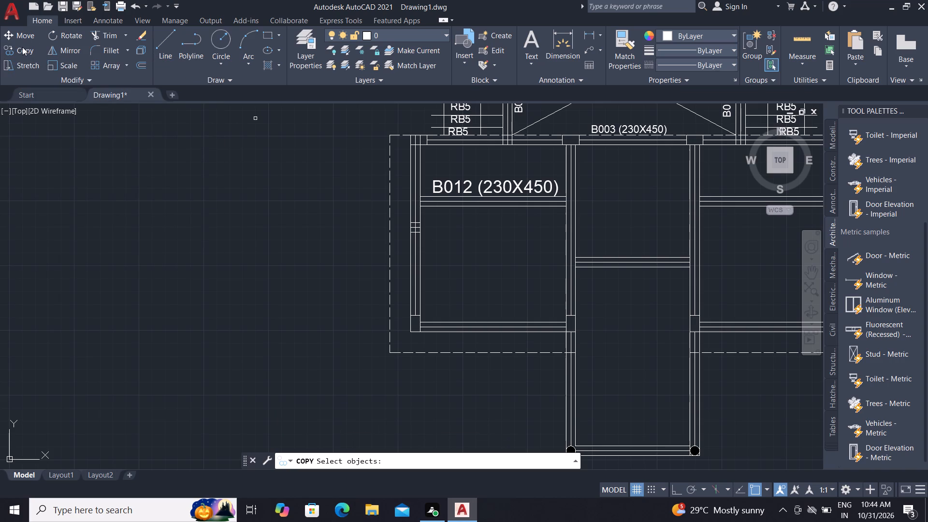
left_click(22, 47)
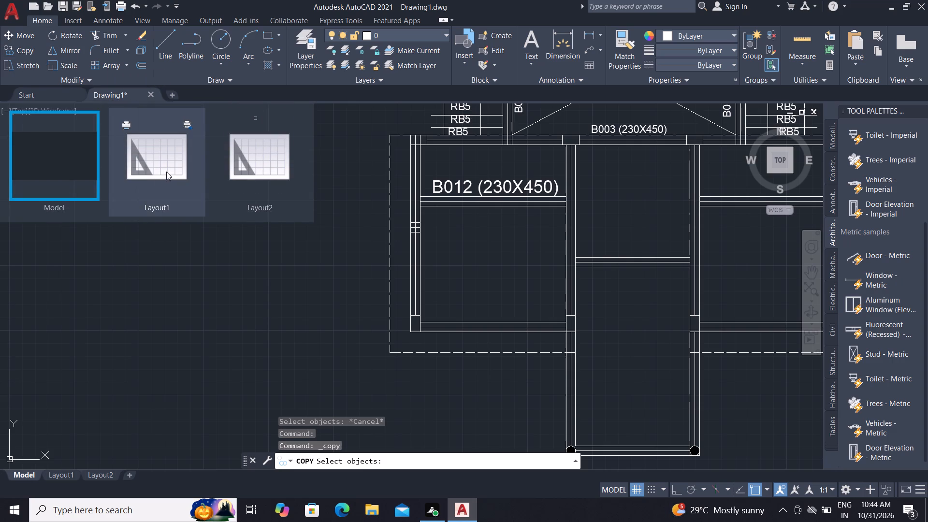
left_click(29, 49)
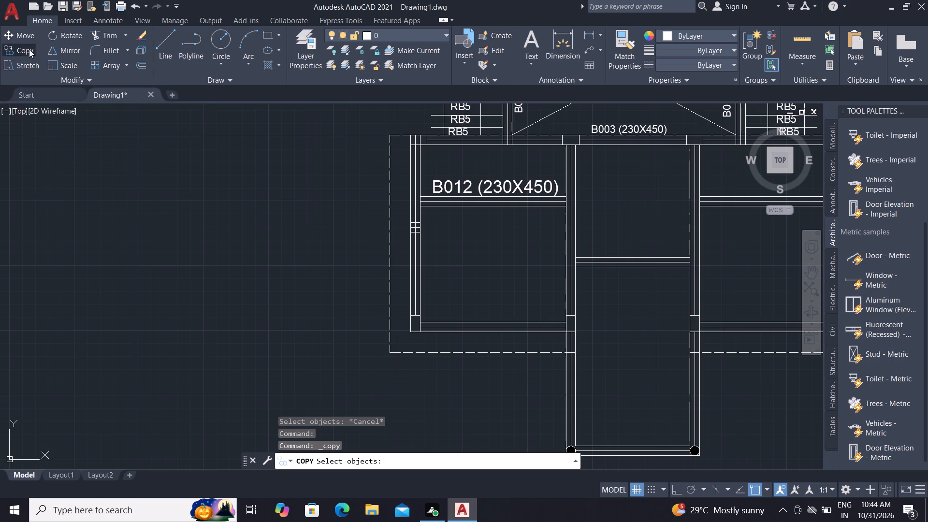
left_click(482, 188)
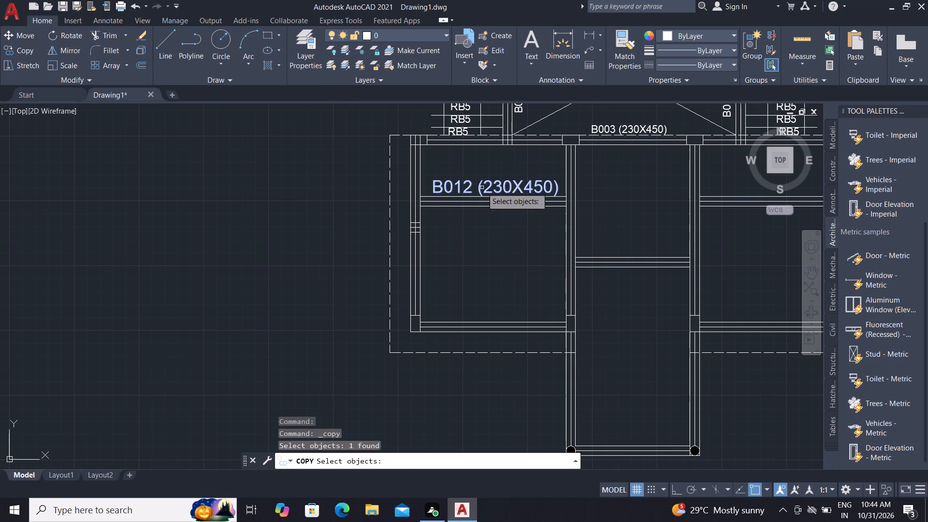
right_click(481, 187)
left_click(481, 187)
scroll(414, 185, "down", 2)
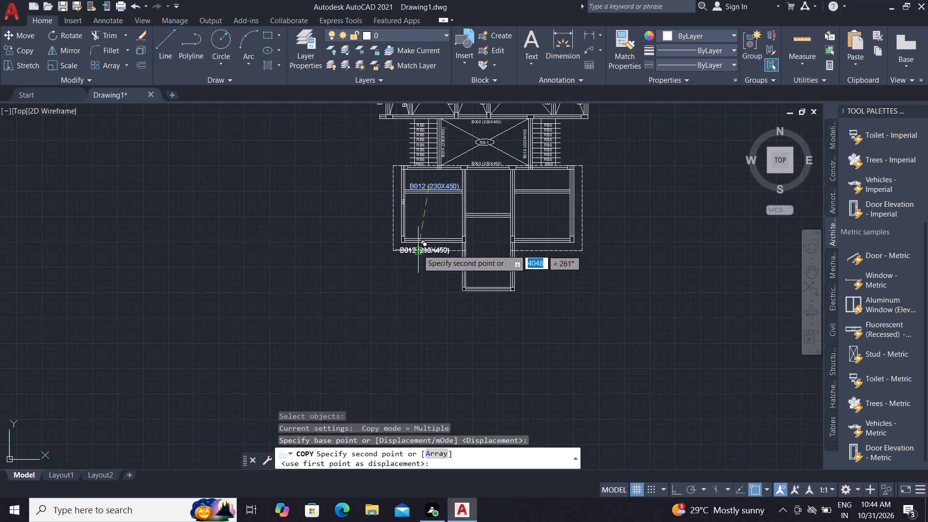
scroll(421, 243, "up", 5)
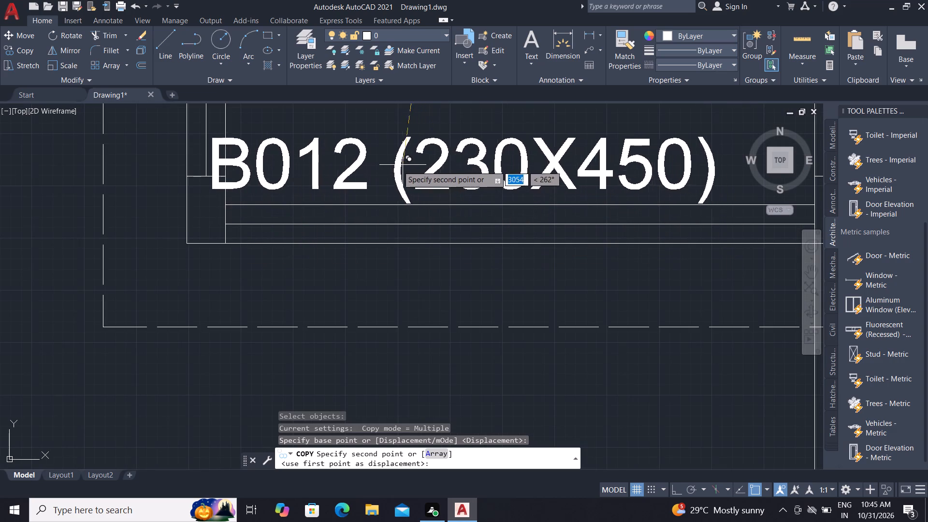
scroll(398, 166, "down", 2)
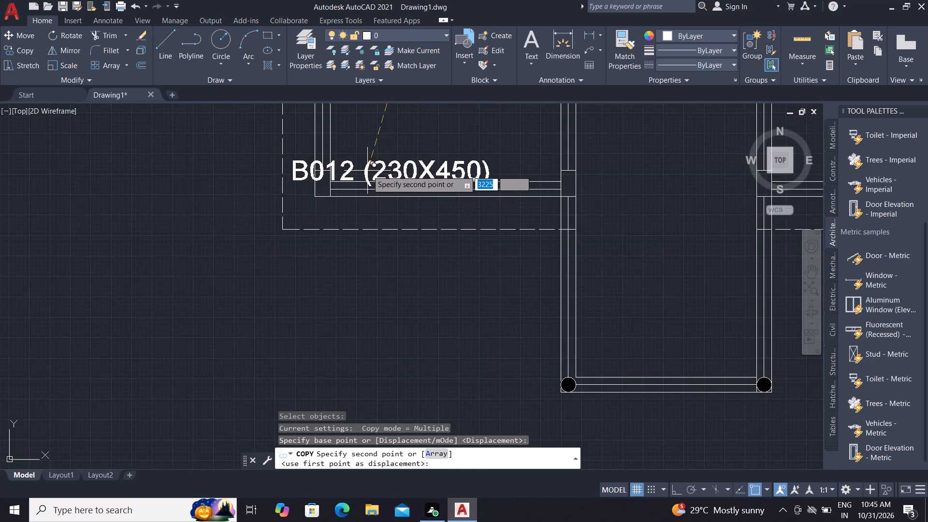
key("F8")
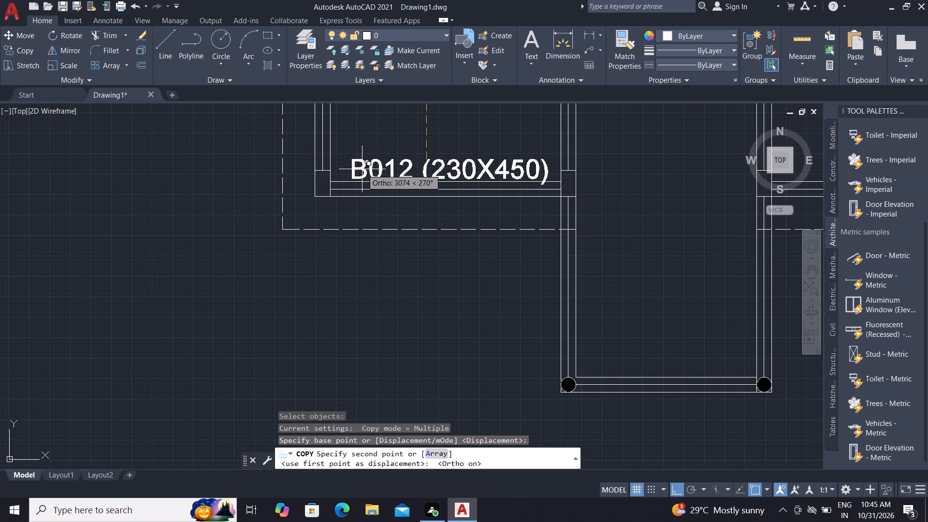
left_click(356, 161)
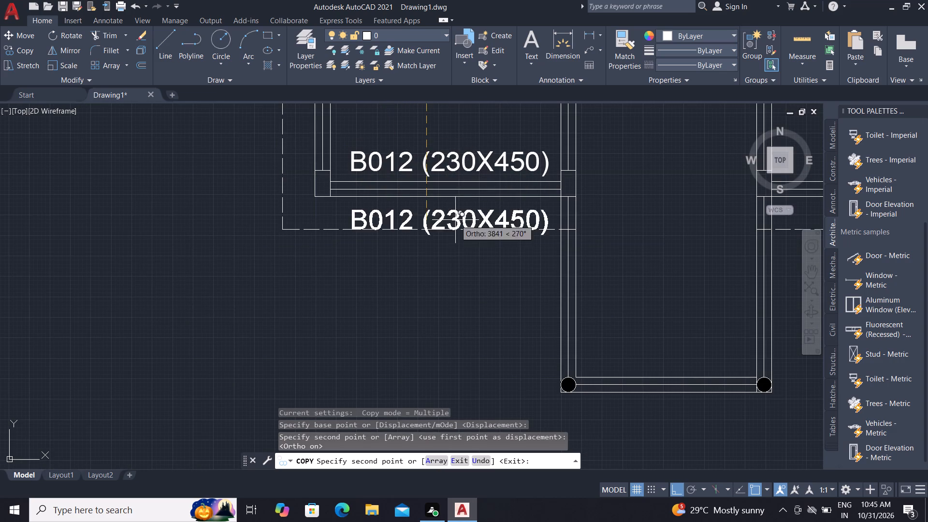
Place two more overlapping copies of the B012 (230X450) label above the bottom beam of the central projecting bay.
key("F8")
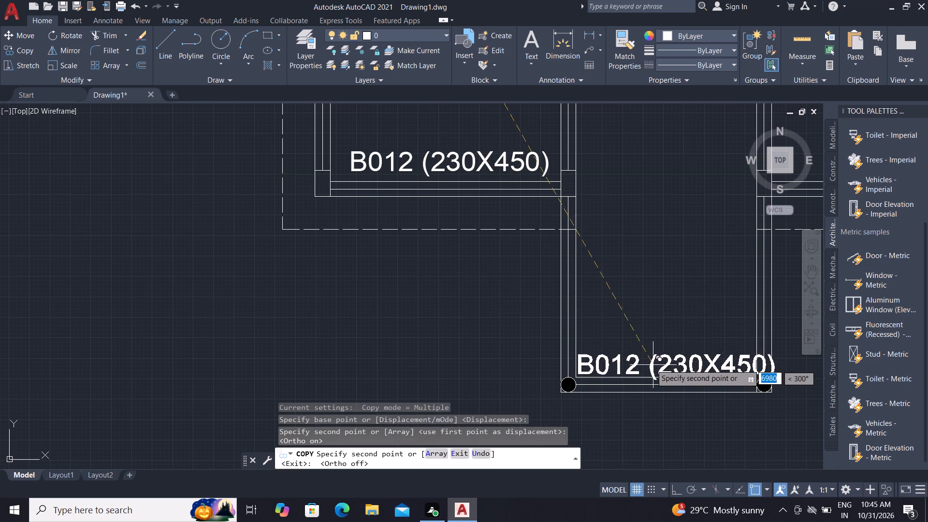
scroll(649, 362, "up", 2)
scroll(629, 355, "down", 3)
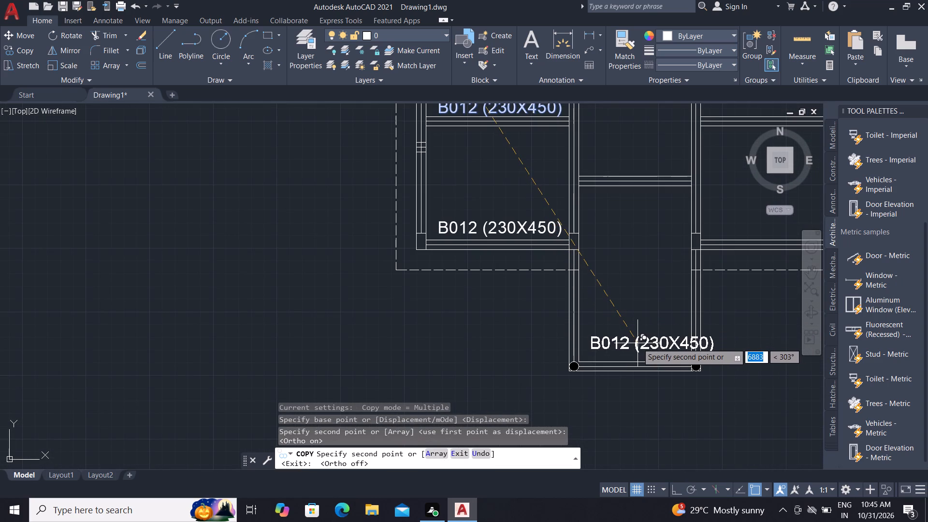
left_click(638, 343)
left_click(620, 349)
key("Escape")
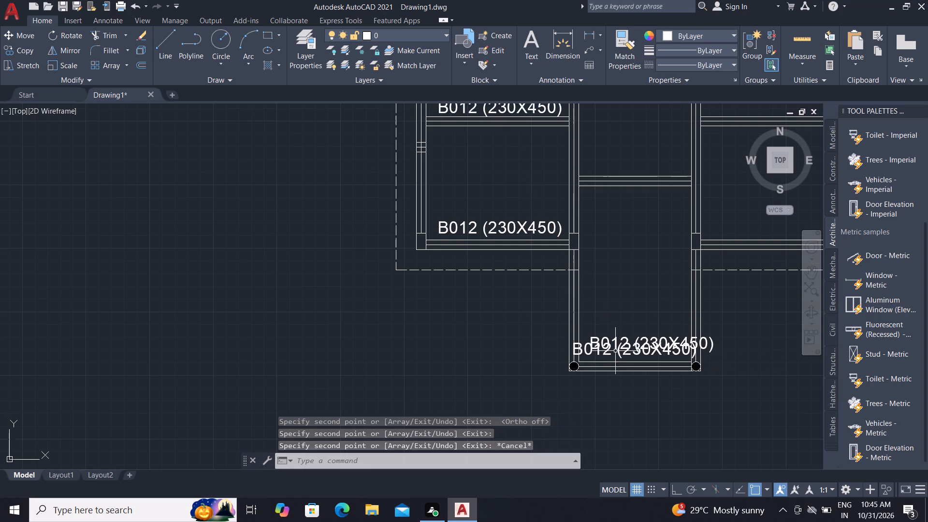
Set the text height to 250 for the B012 (230X450) label copy nearest the central projecting bay's bottom beam.
triple_click(617, 352)
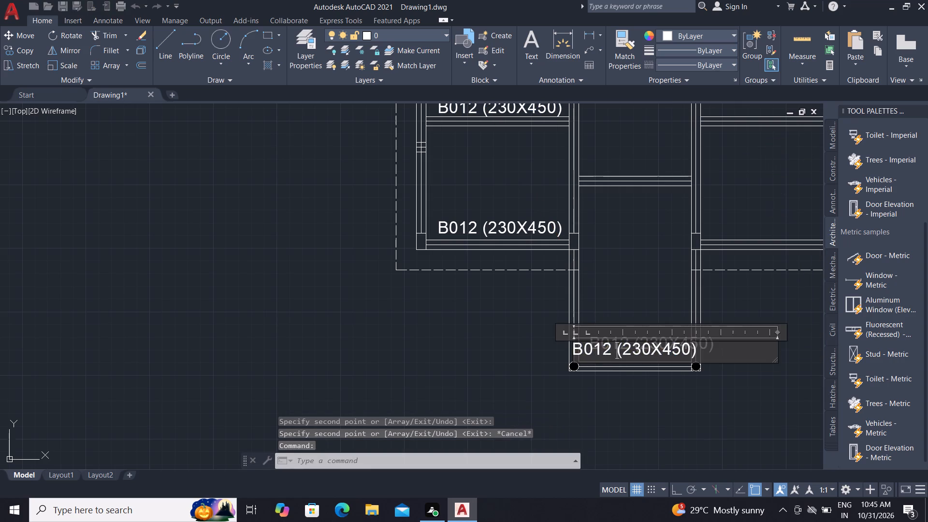
scroll(678, 361, "up", 2)
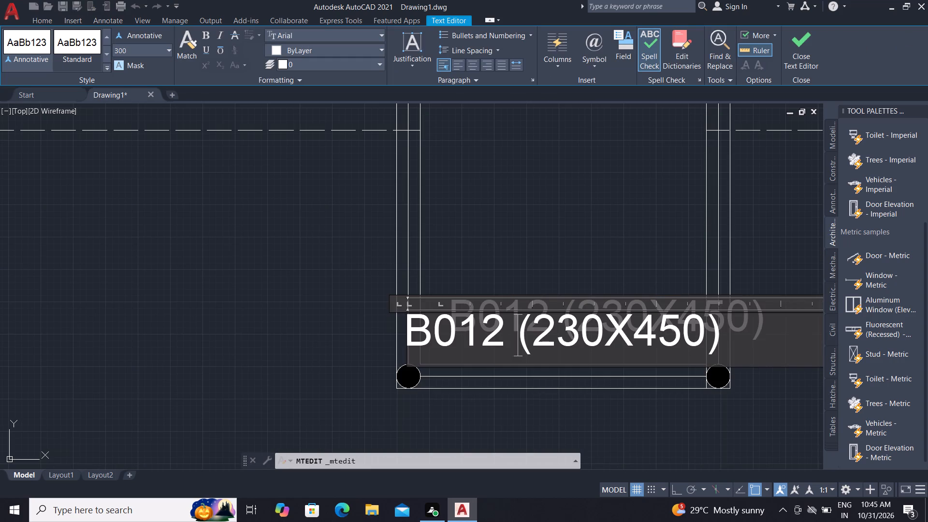
double_click(729, 332)
left_click(729, 332)
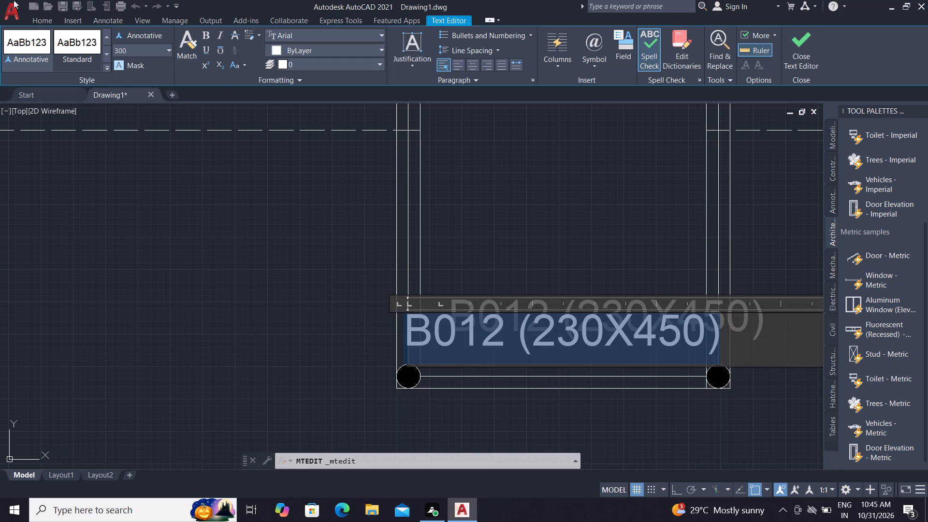
left_click(136, 49)
key("BackSpace")
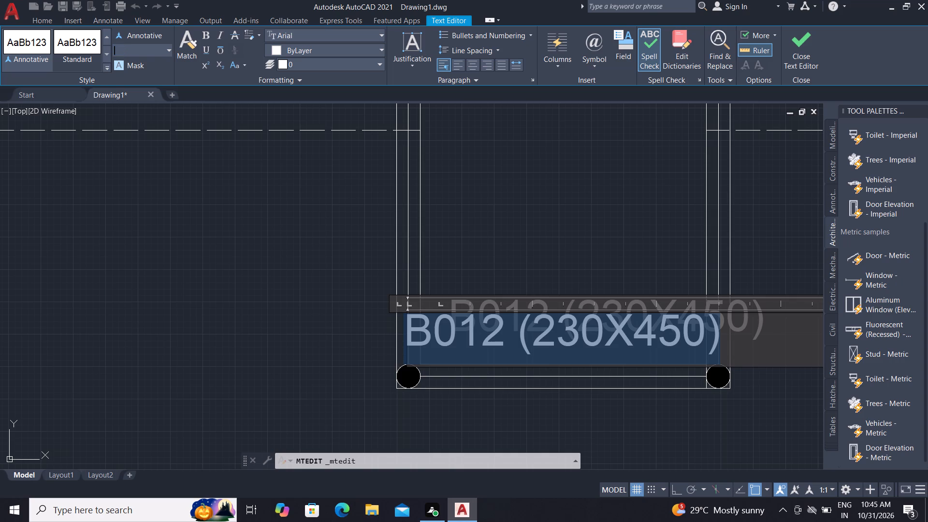
type("250")
key("Return")
left_click(453, 209)
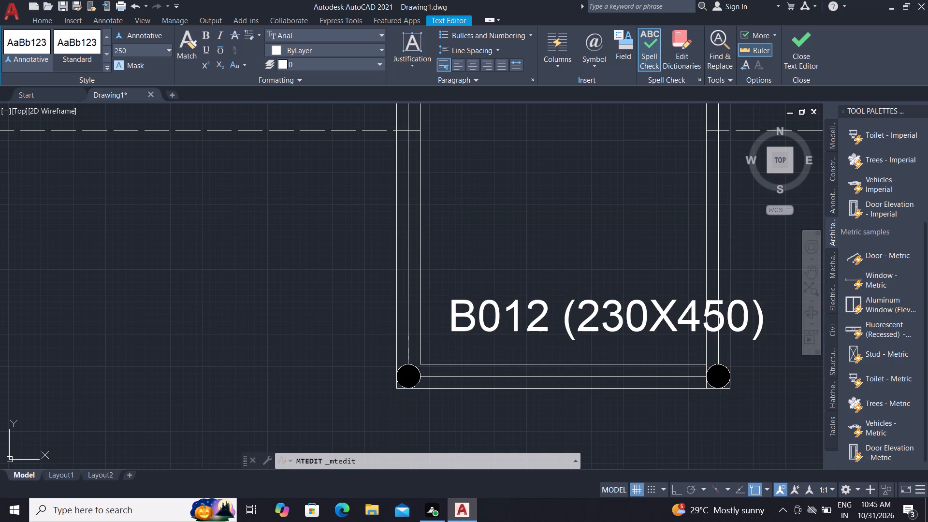
Delete the larger overlapping B012 (230X450) copy above the central projecting bay's bottom beam.
left_click(470, 305)
key("Delete")
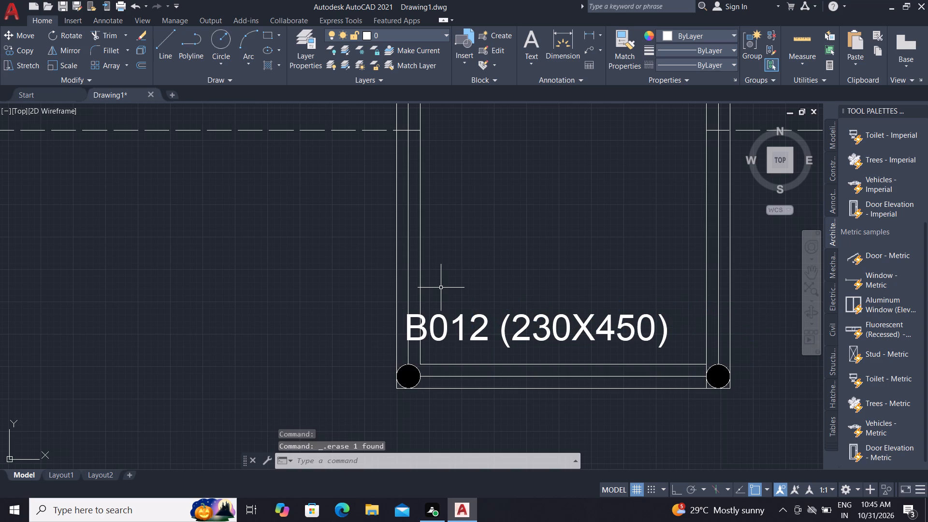
Move the remaining B012 (230X450) label about 278 units so it fits between the columns just above the central bay's bottom beam.
left_click(6, 36)
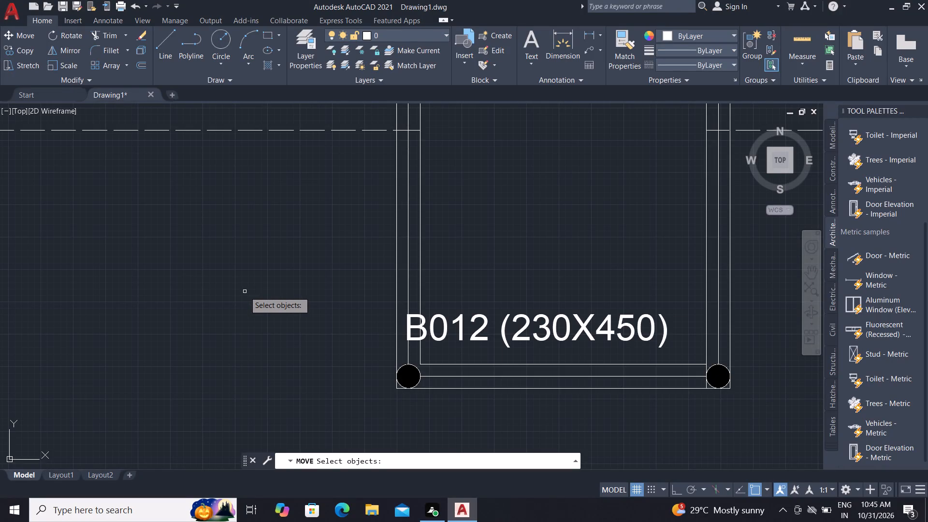
left_click(423, 324)
right_click(423, 324)
left_click(423, 324)
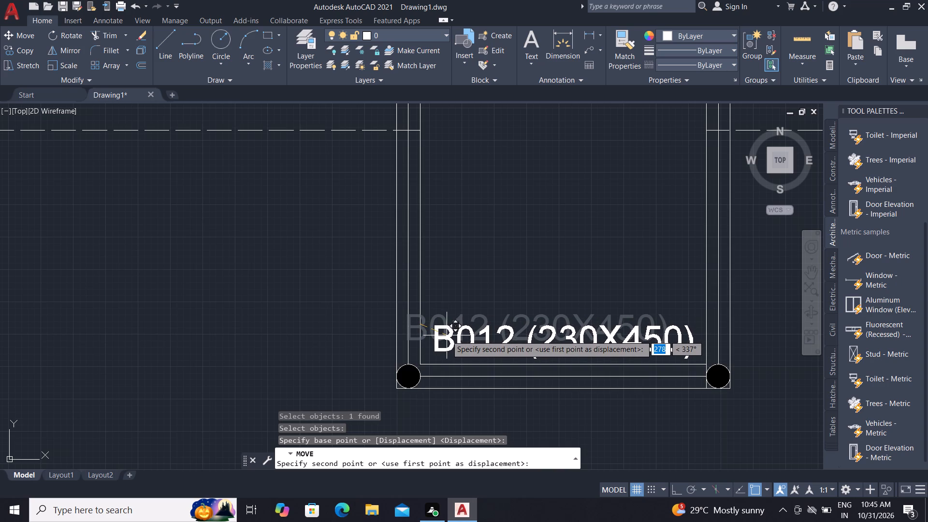
left_click(447, 335)
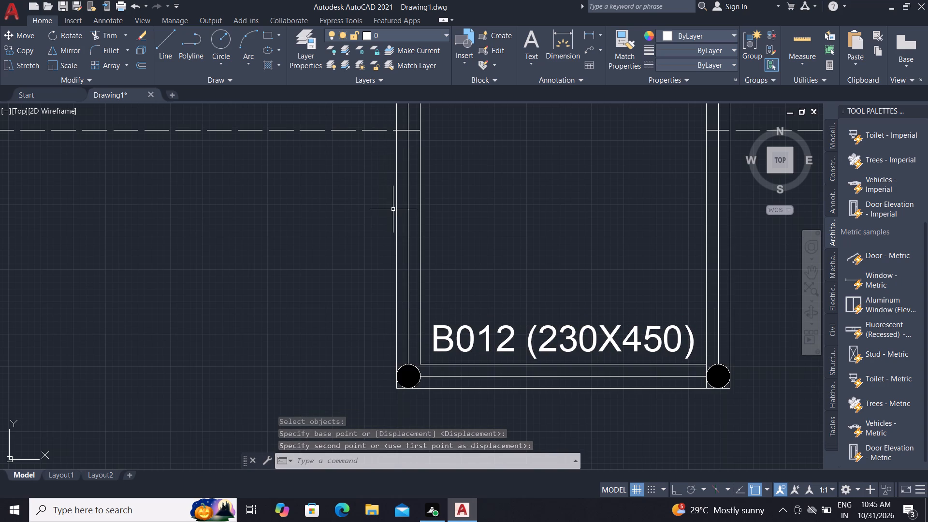
Copy the 250-high B012 (230X450) label straight up to just above the central bay's intermediate beam.
scroll(393, 209, "down", 3)
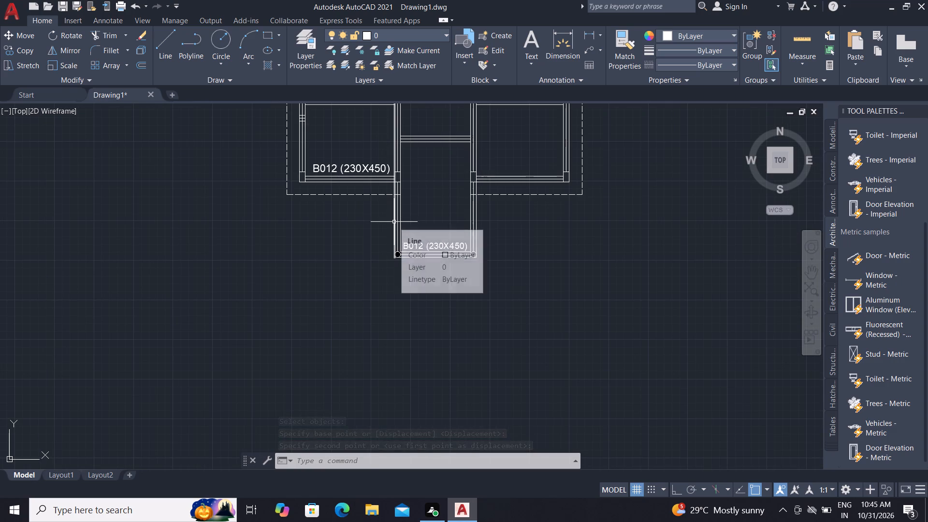
middle_click(395, 230)
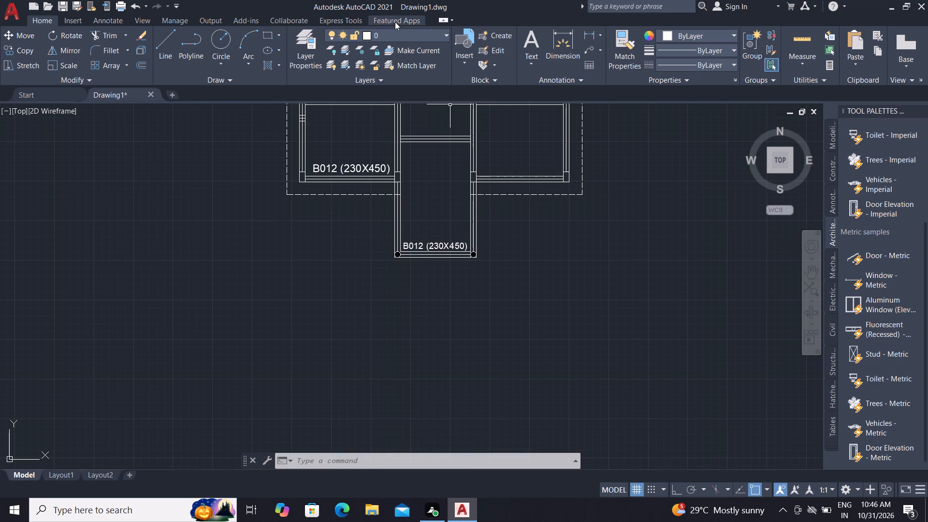
left_click(6, 50)
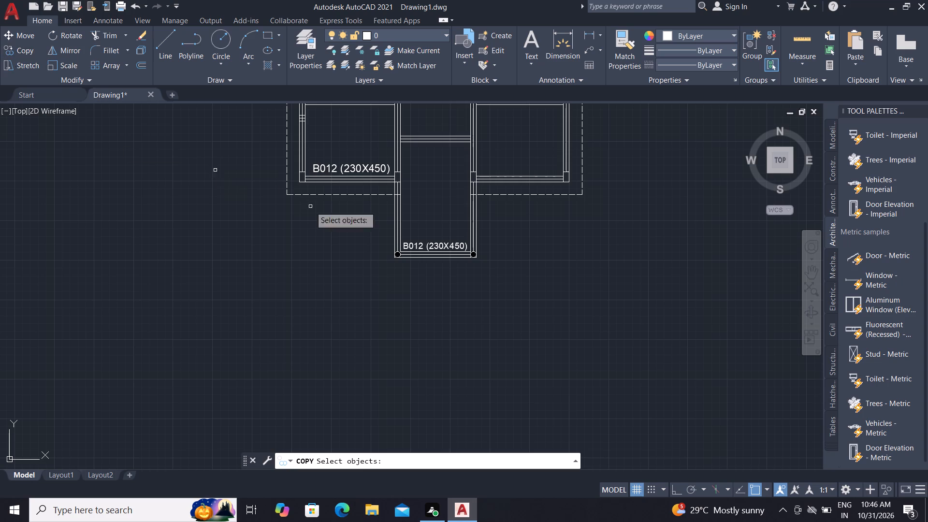
left_click(436, 246)
right_click(435, 245)
left_click(435, 245)
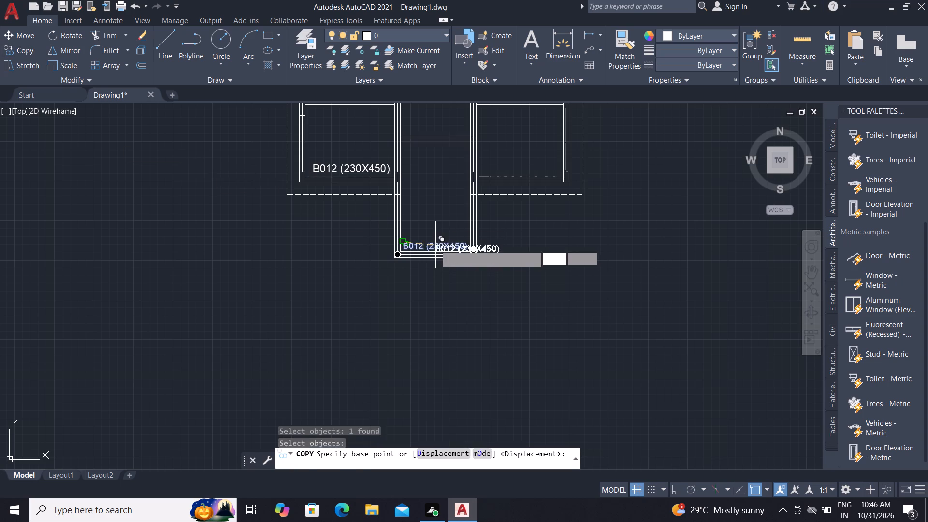
scroll(405, 121, "up", 4)
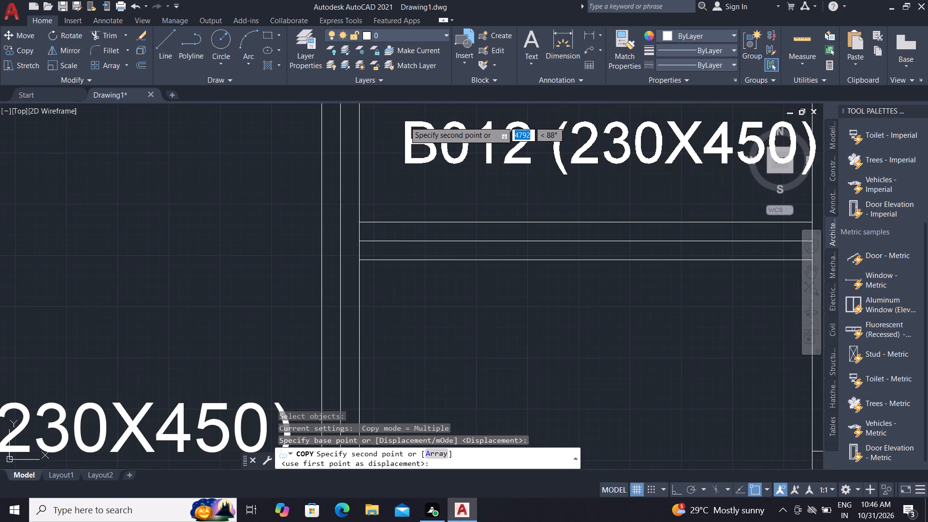
scroll(386, 136, "down", 1)
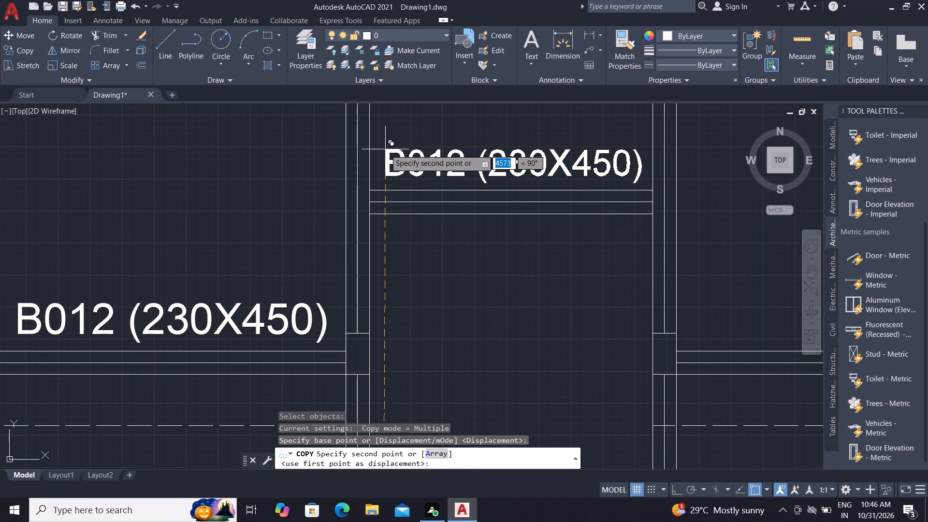
left_click(385, 149)
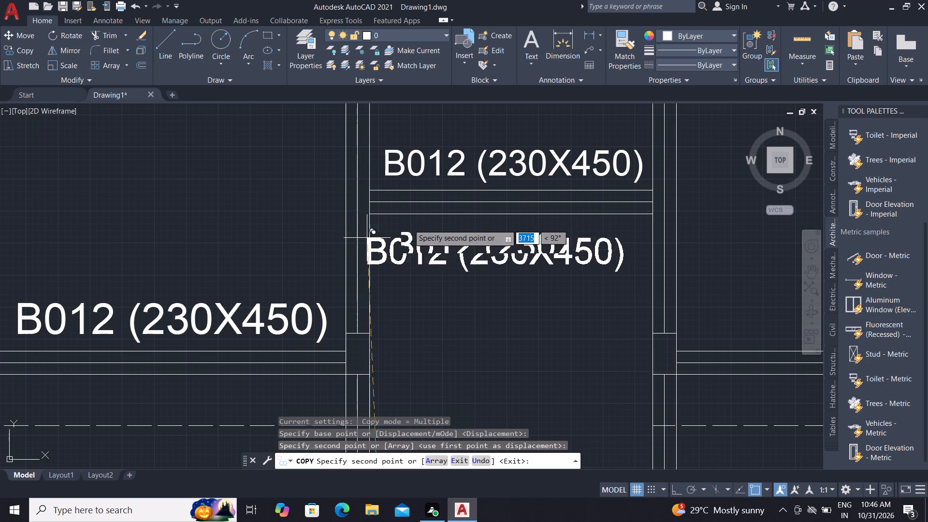
Place two more copies of the B012 (230X450) label, above the bottom and intermediate beams of the lower right bay.
scroll(186, 237, "down", 3)
scroll(289, 255, "up", 1)
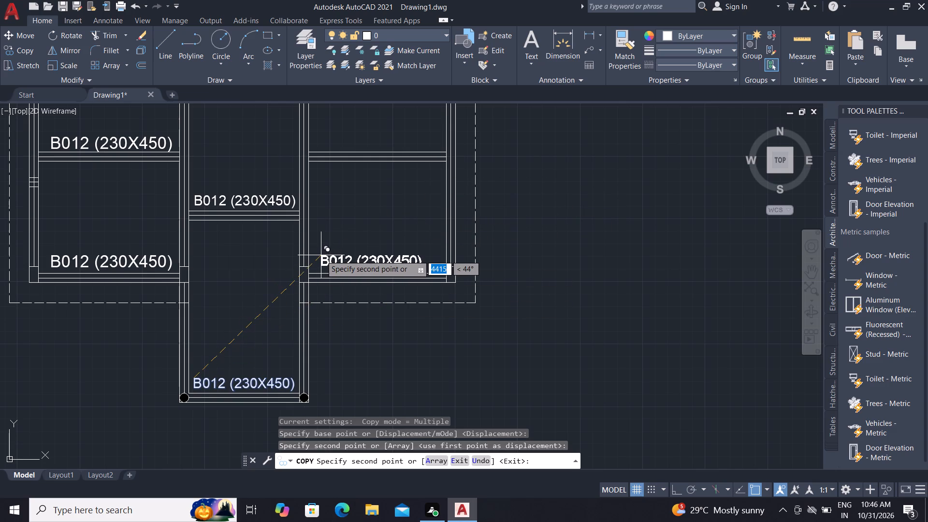
scroll(321, 255, "up", 1)
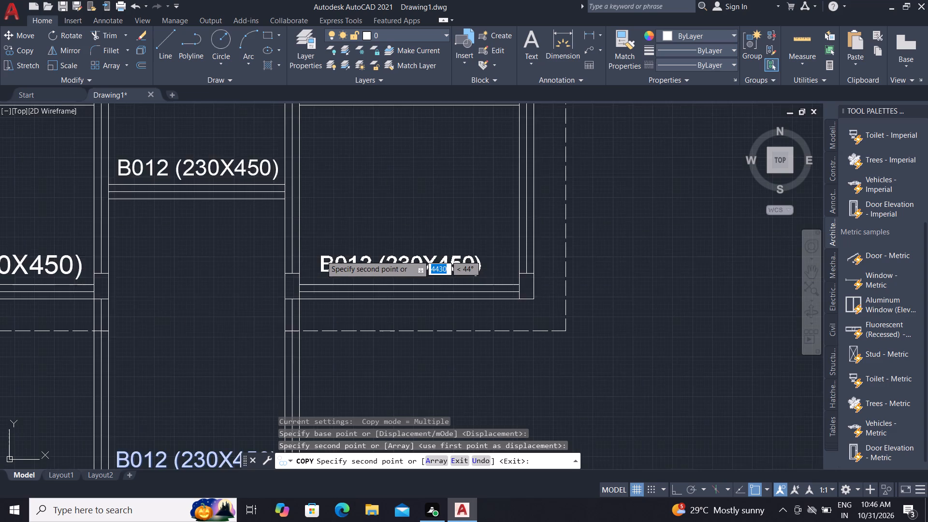
scroll(321, 255, "up", 1)
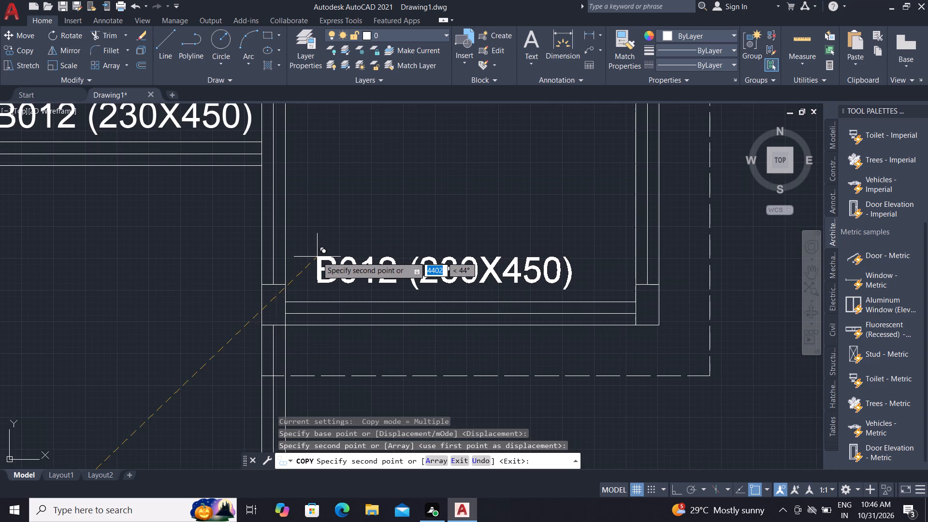
left_click(339, 271)
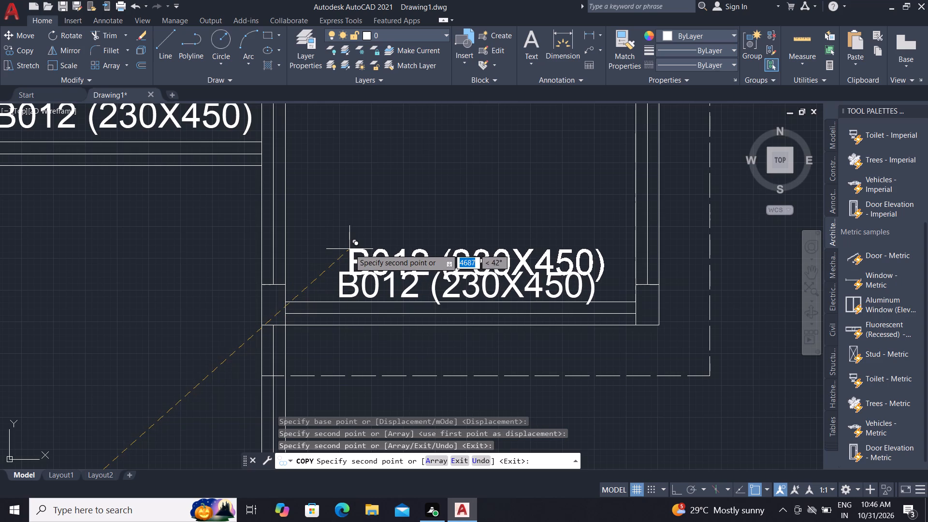
scroll(348, 254, "down", 2)
scroll(305, 316, "down", 1)
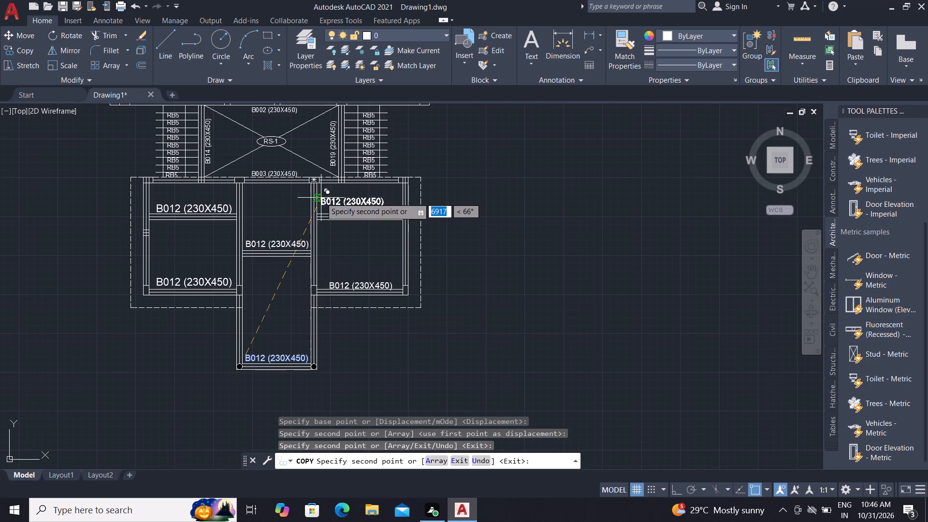
scroll(321, 198, "up", 3)
left_click(344, 222)
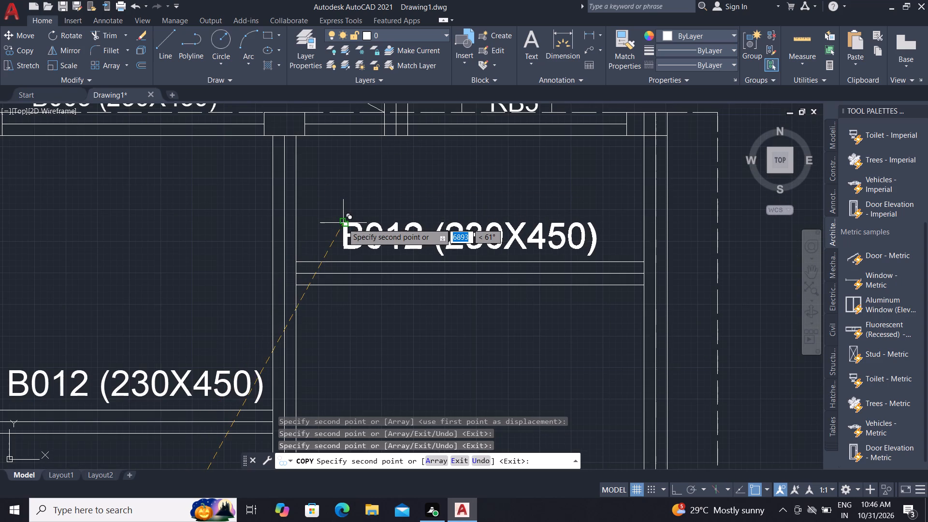
key("grave")
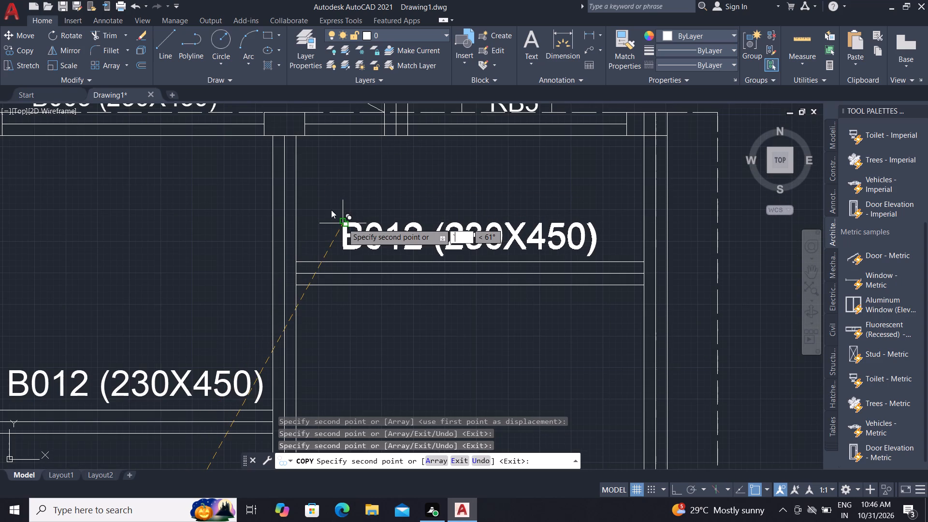
key("Escape")
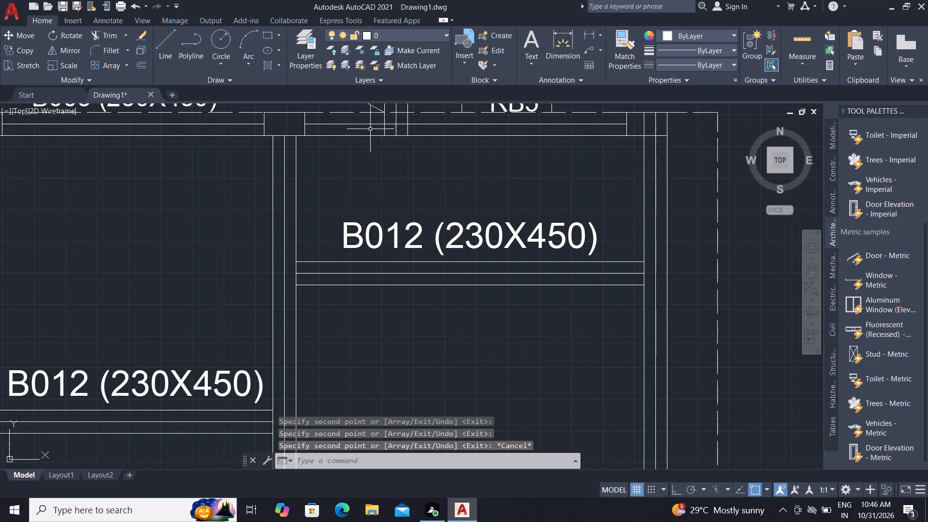
Move the lower right bay's bottom B012 (230X450) label about 122 units up and right, clear of the beam line.
scroll(388, 124, "down", 2)
scroll(434, 285, "up", 1)
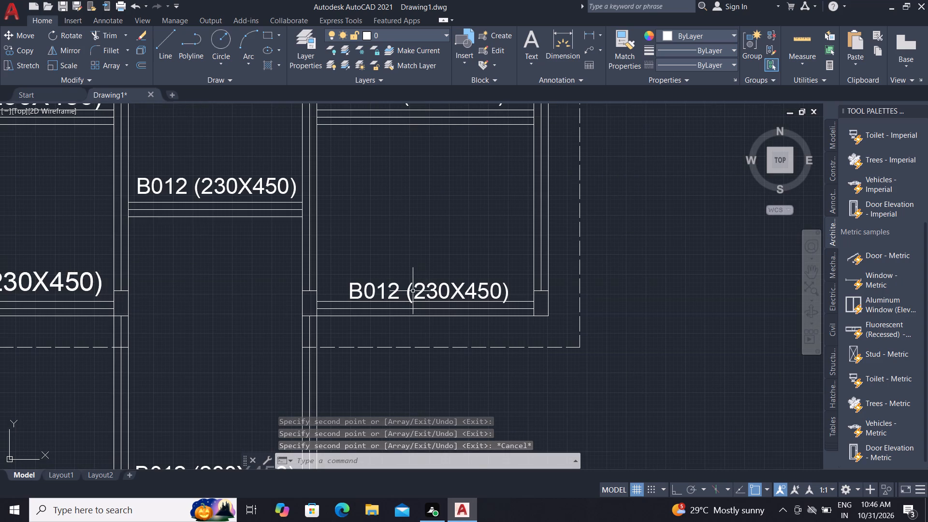
left_click(417, 292)
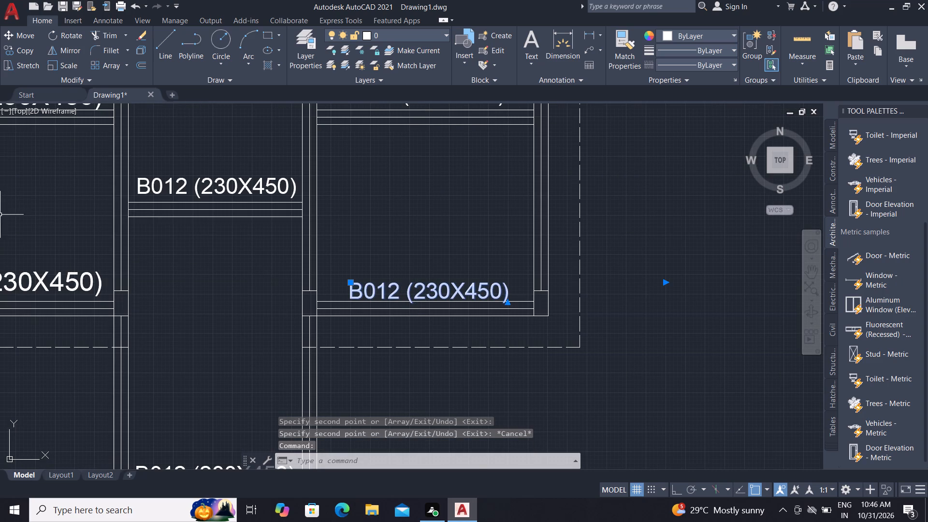
left_click(6, 36)
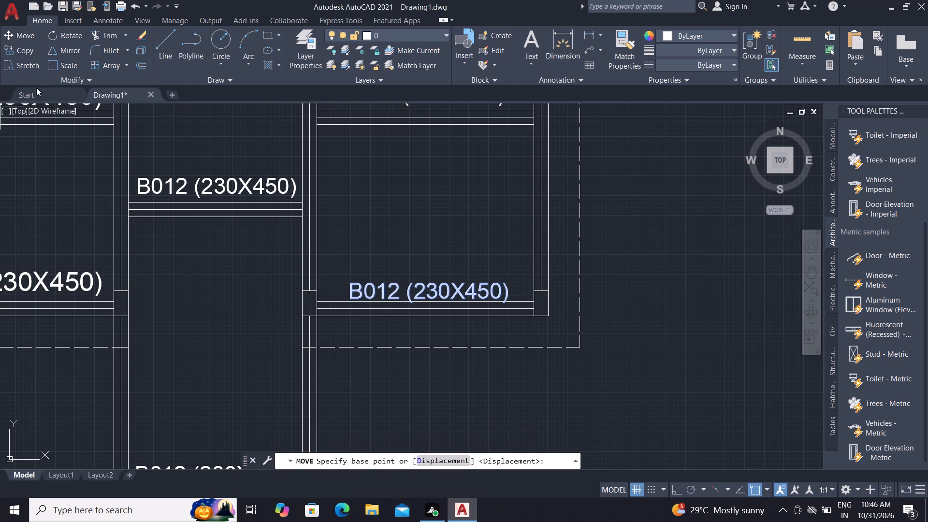
left_click(383, 285)
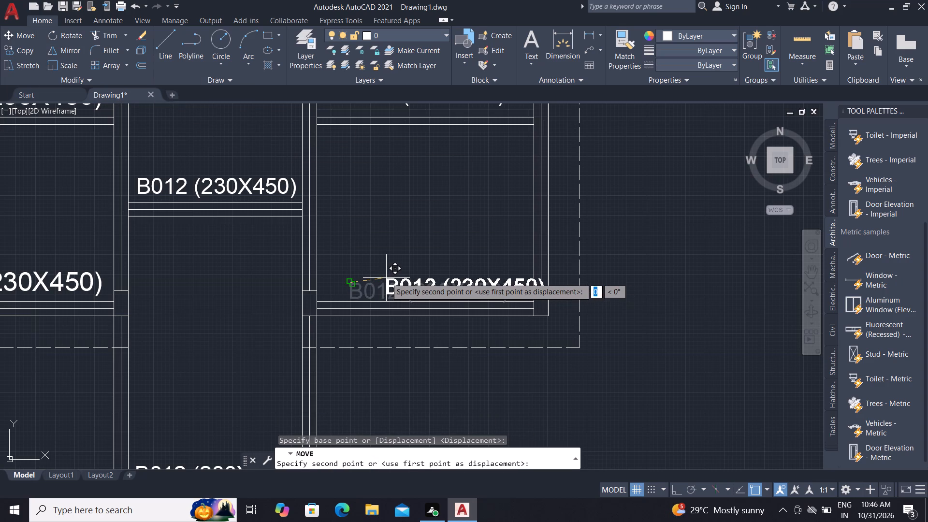
scroll(386, 278, "up", 2)
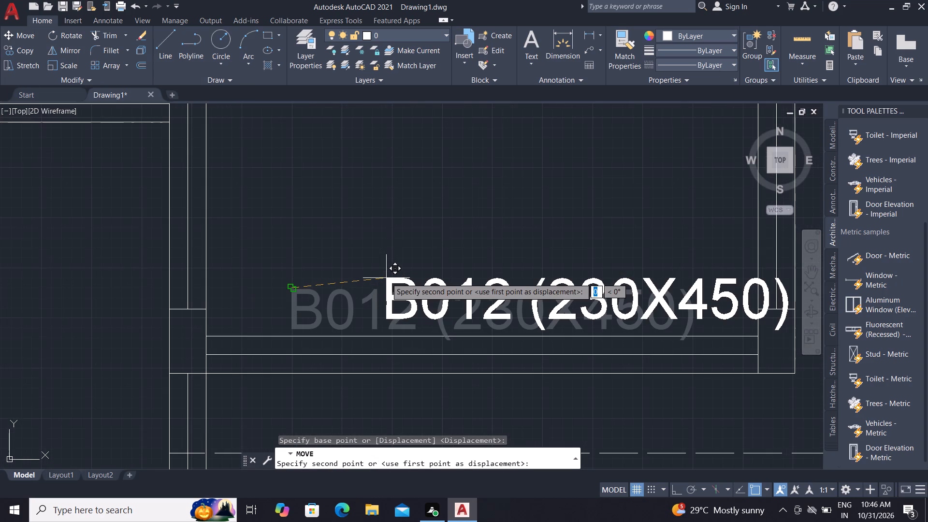
left_click(302, 272)
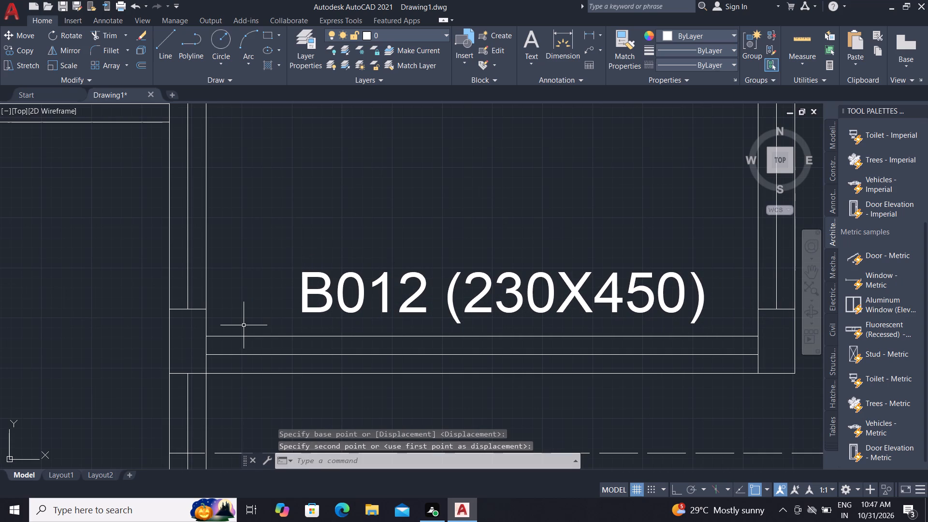
key("Escape")
key("Escape")
key("Escape")
key("Escape")
key("Escape")
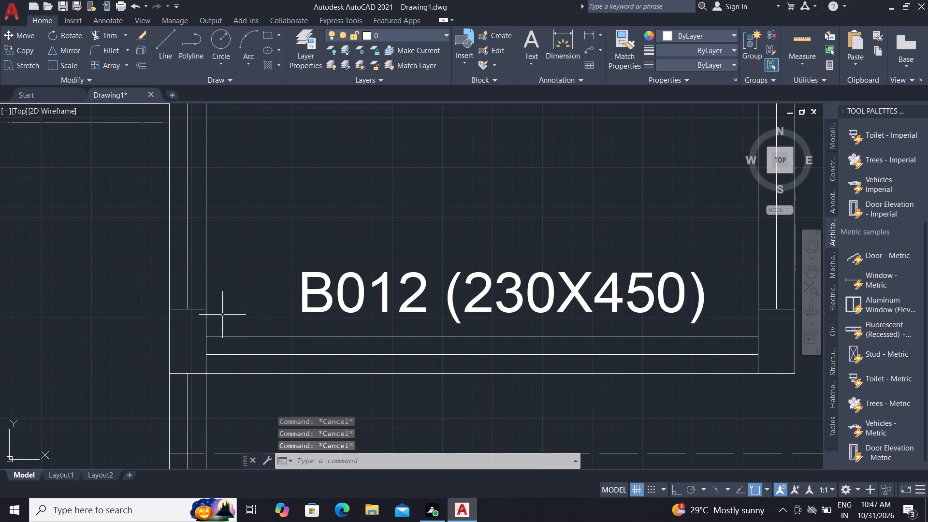
Renumber the B012 (230X450) label above the lower right bay's bottom beam as B008 (230X450).
triple_click(381, 281)
scroll(386, 291, "up", 3)
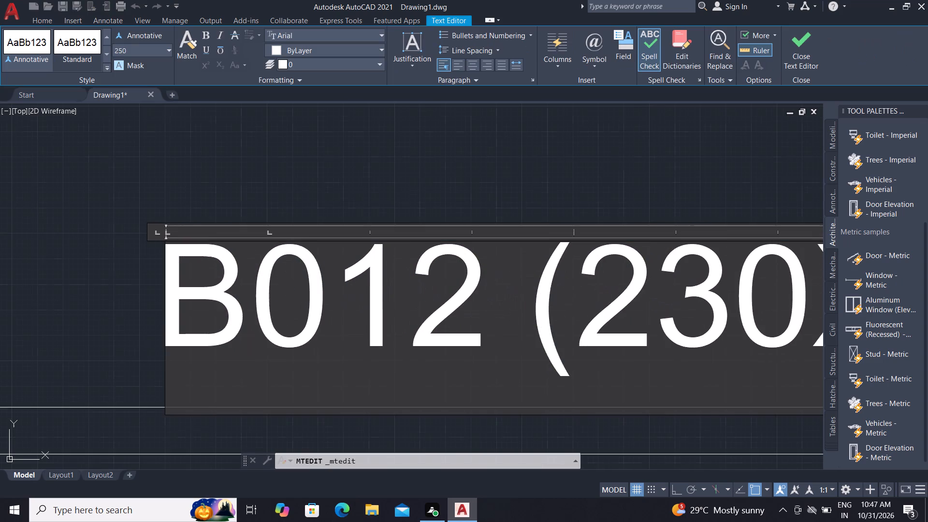
left_click(401, 297)
key("BackSpace")
key("0")
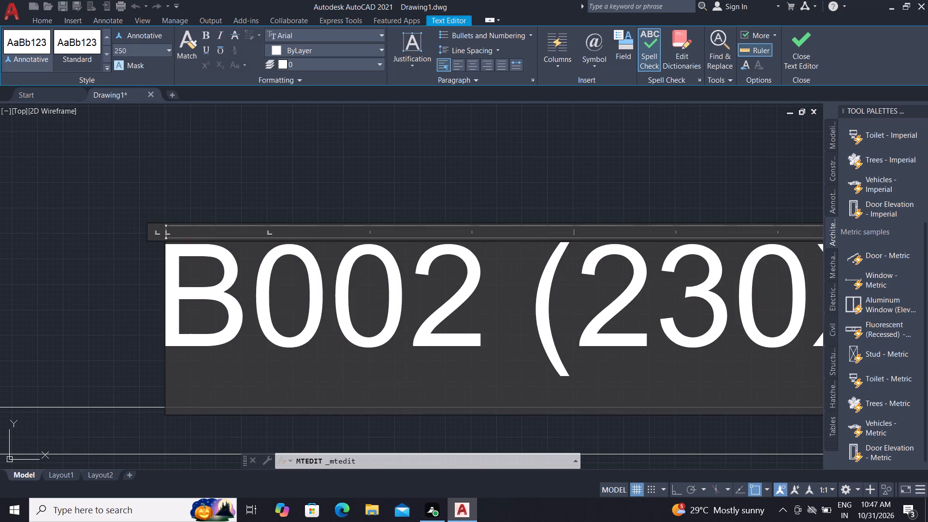
left_click(497, 292)
key("BackSpace")
key("8")
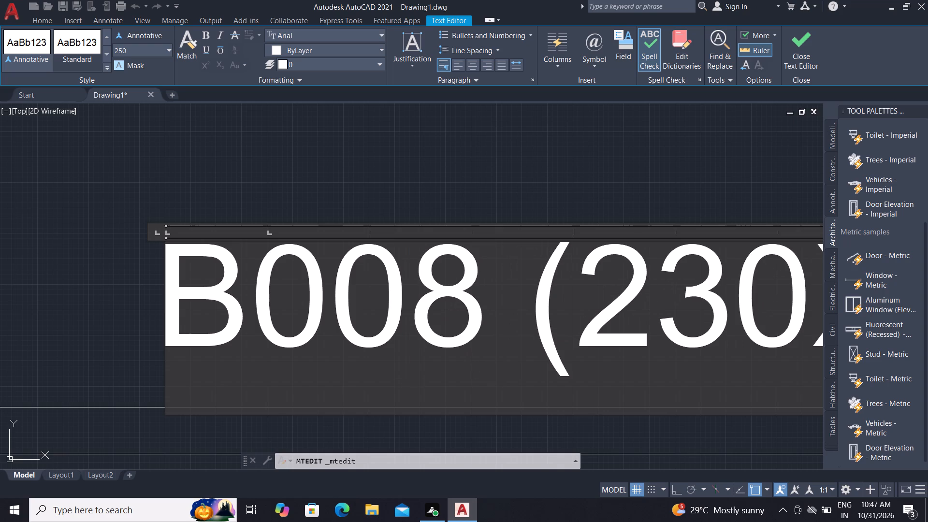
left_click(492, 180)
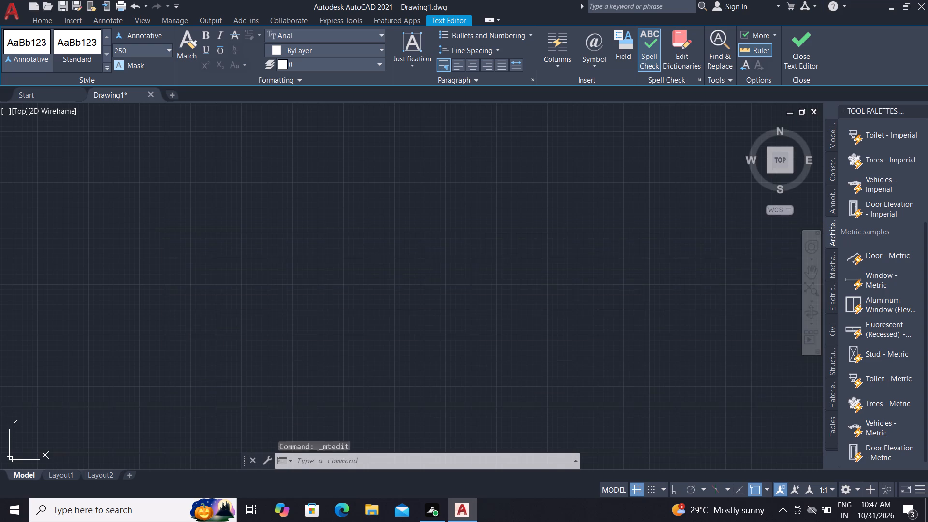
Renumber the B012 (230X450) label above the central bay's bottom beam, between the round columns, as B009 (230X450).
scroll(434, 322, "down", 2)
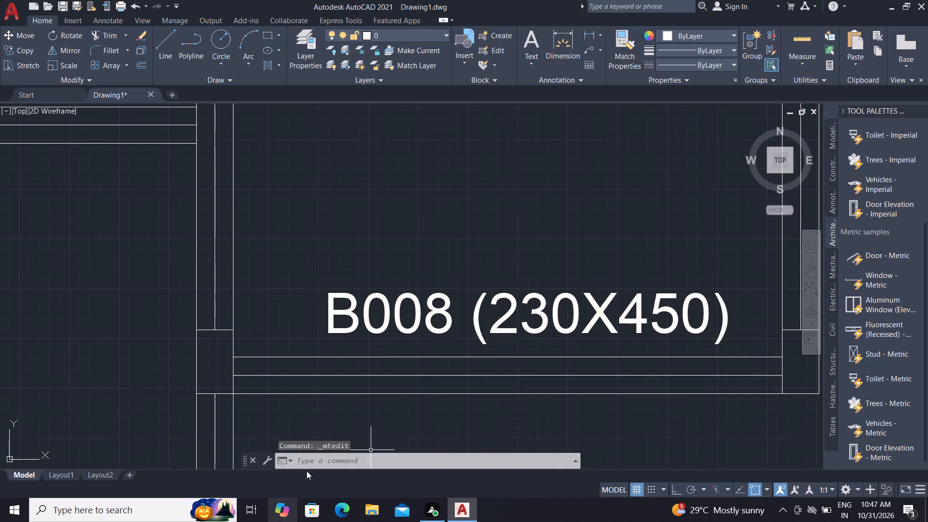
scroll(347, 282, "down", 4)
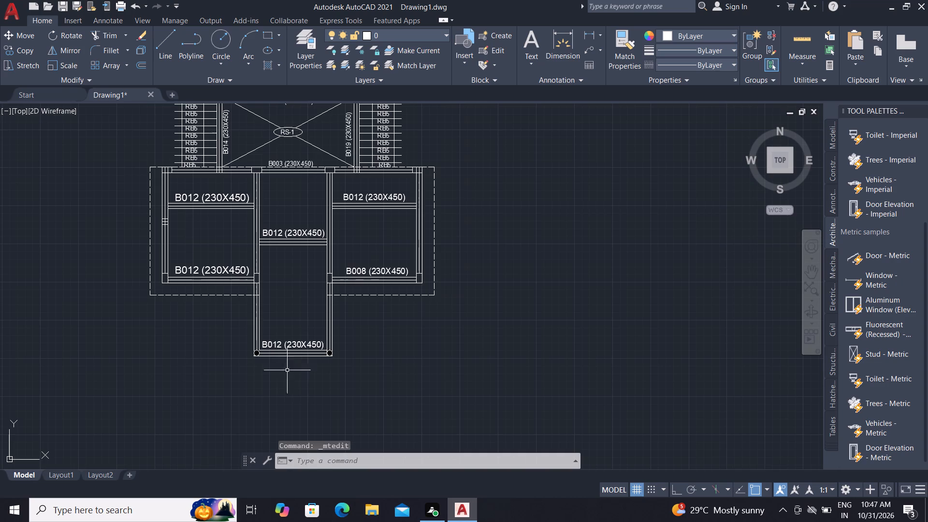
scroll(268, 362, "up", 2)
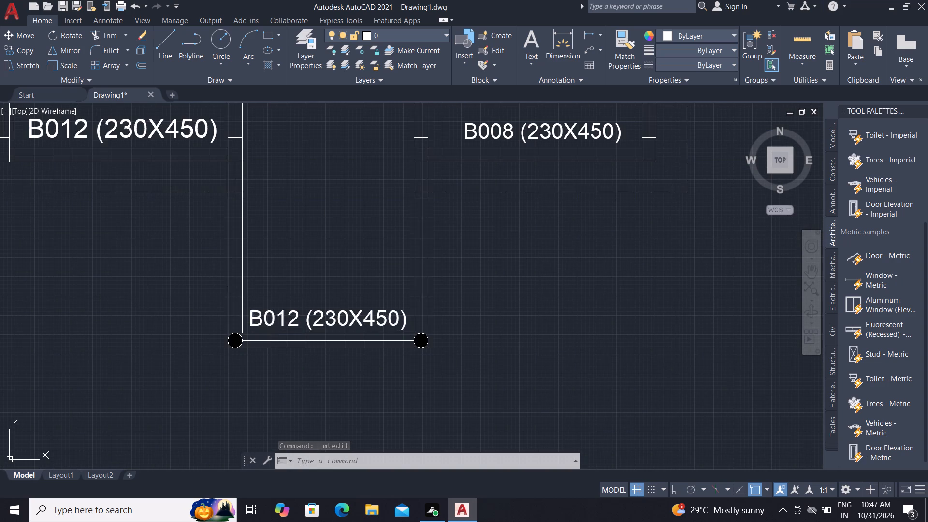
triple_click(269, 324)
scroll(281, 318, "up", 3)
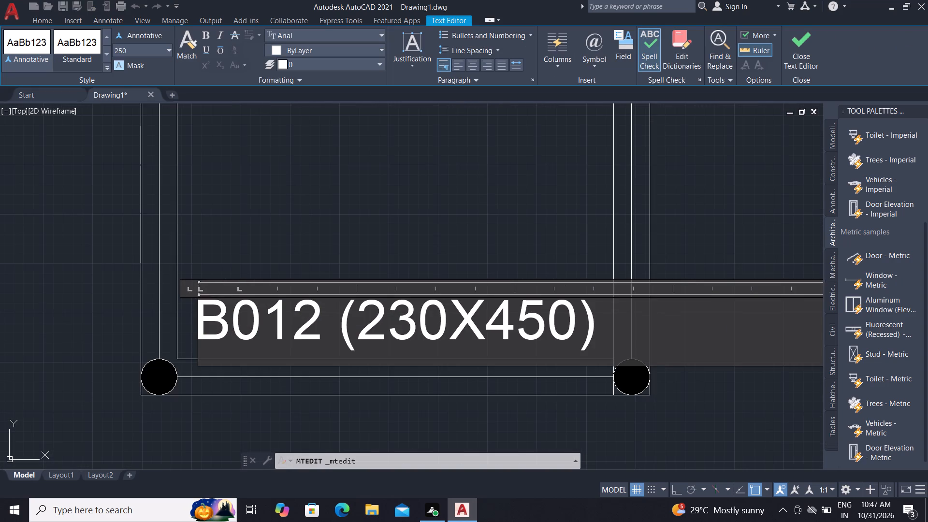
left_click(287, 318)
key("BackSpace")
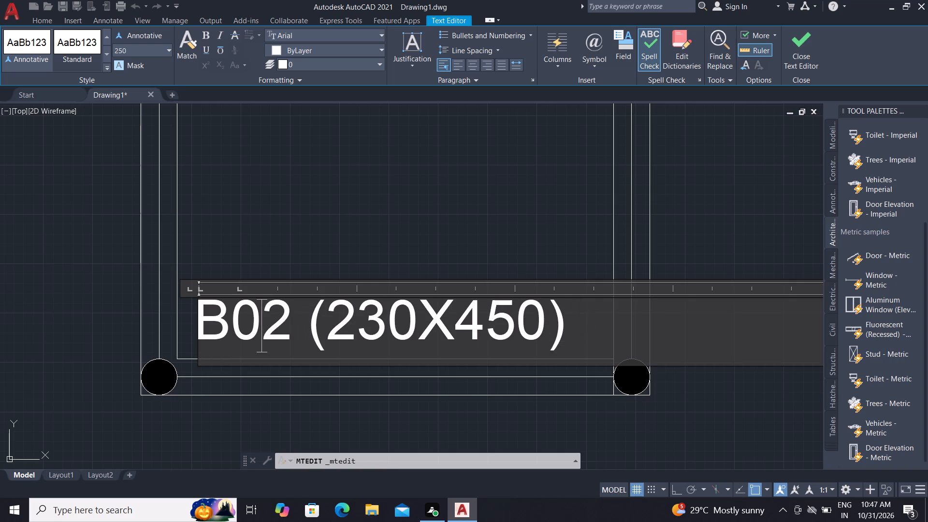
key("0")
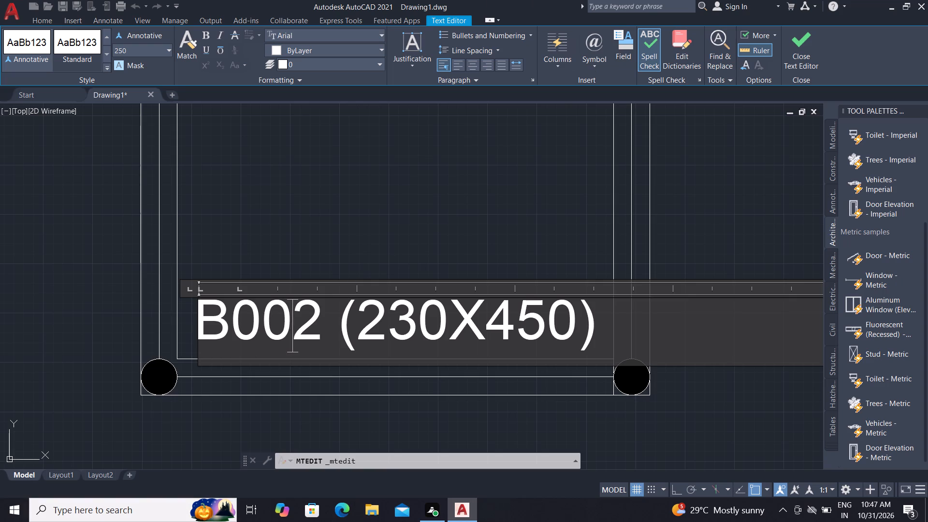
left_click(294, 319)
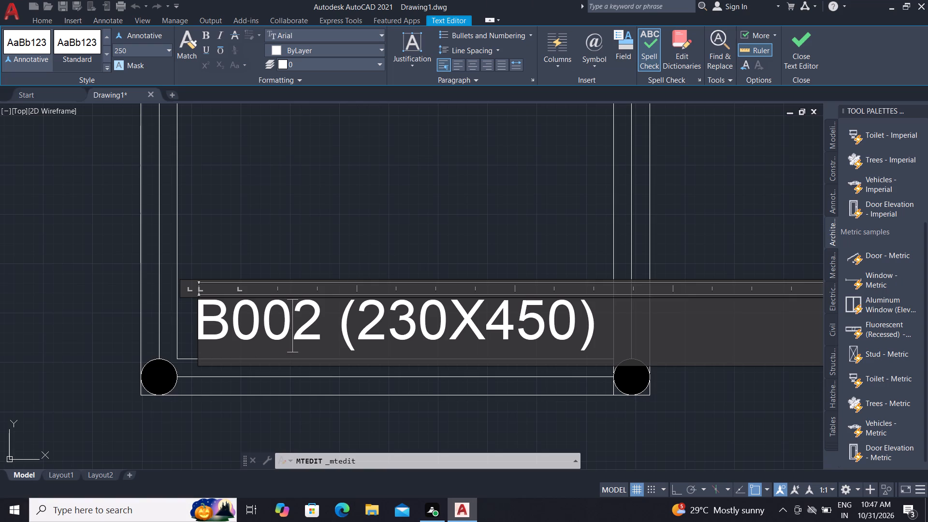
left_click(321, 324)
key("BackSpace")
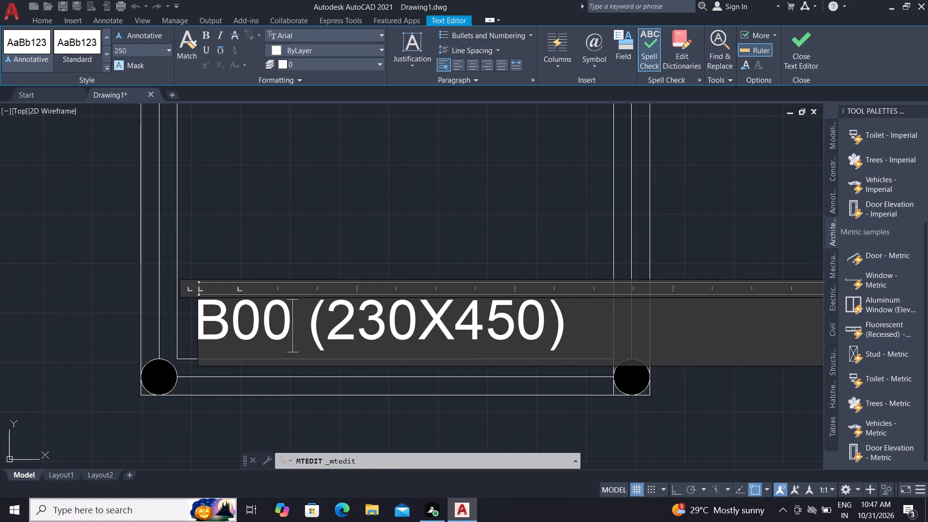
key("9")
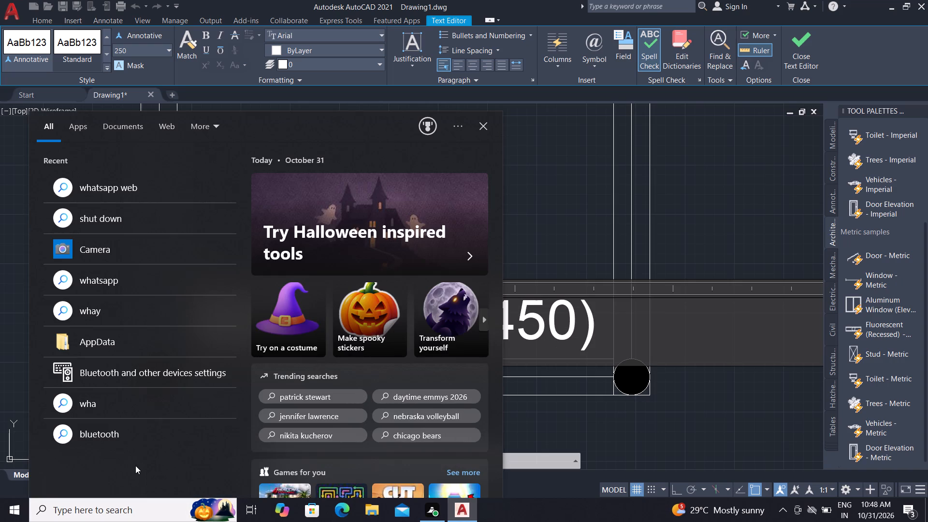
left_click(517, 183)
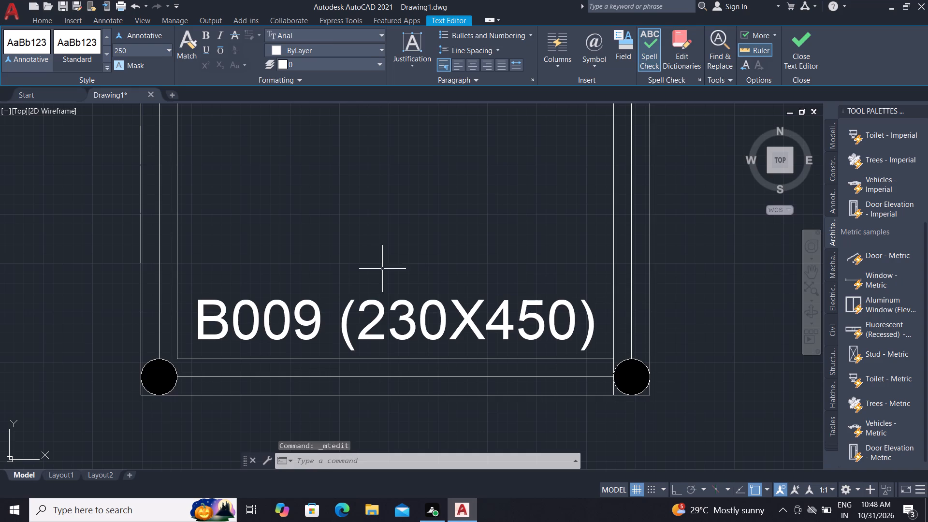
Renumber the B012 (230X450) label above the lower left bay's bottom beam as B007 (230X450).
scroll(359, 420, "down", 2)
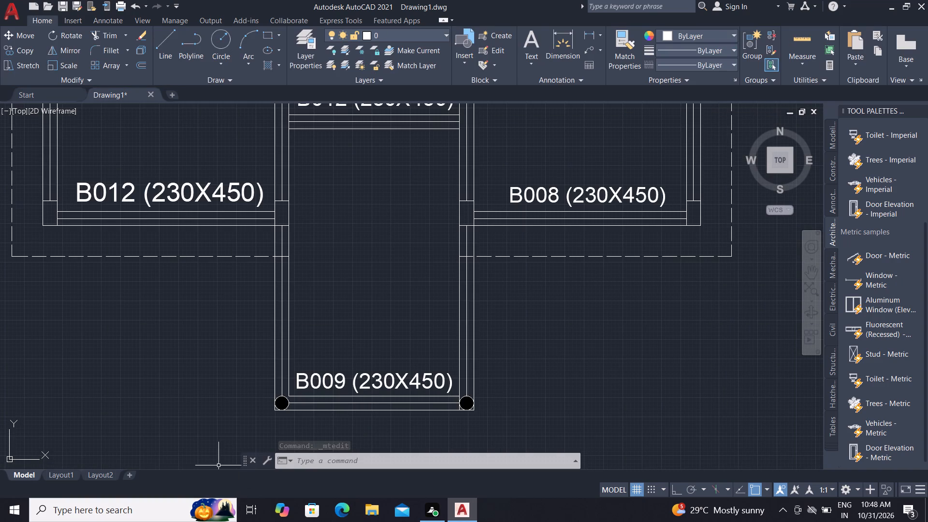
triple_click(128, 188)
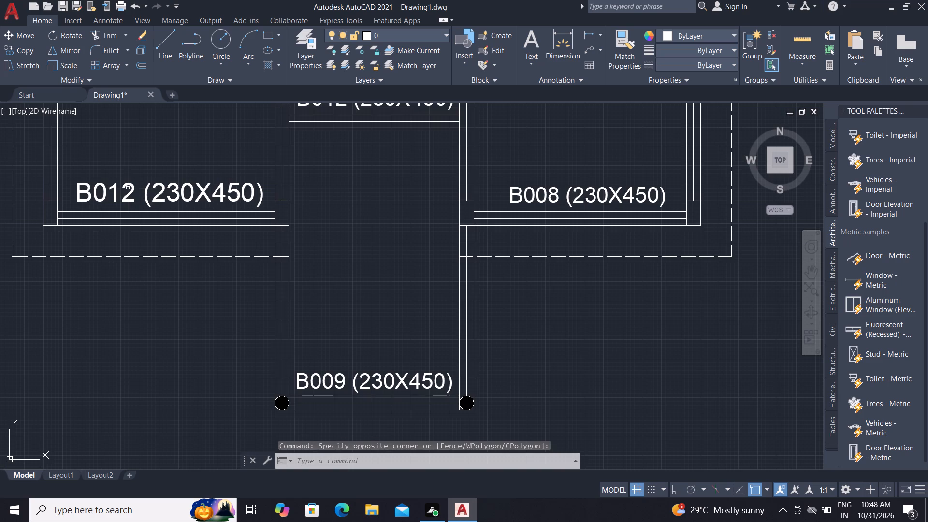
scroll(129, 188, "up", 1)
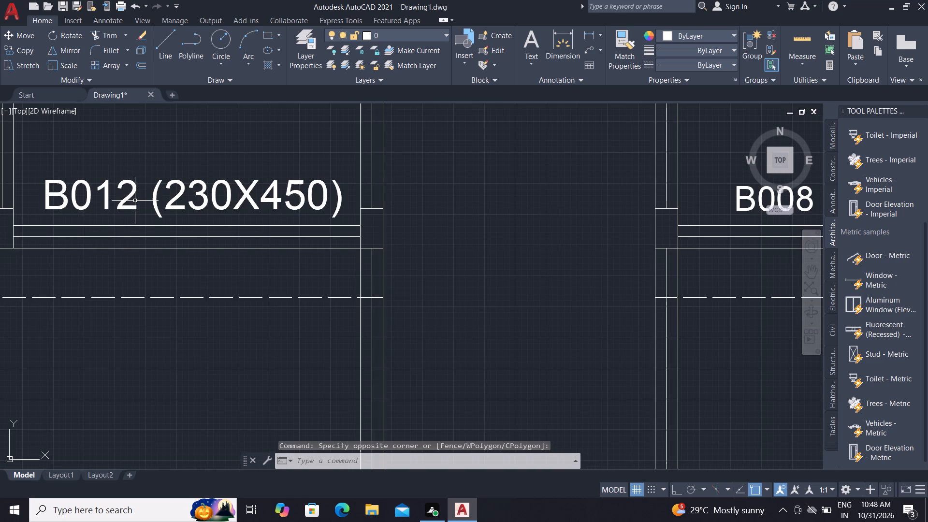
double_click(130, 198)
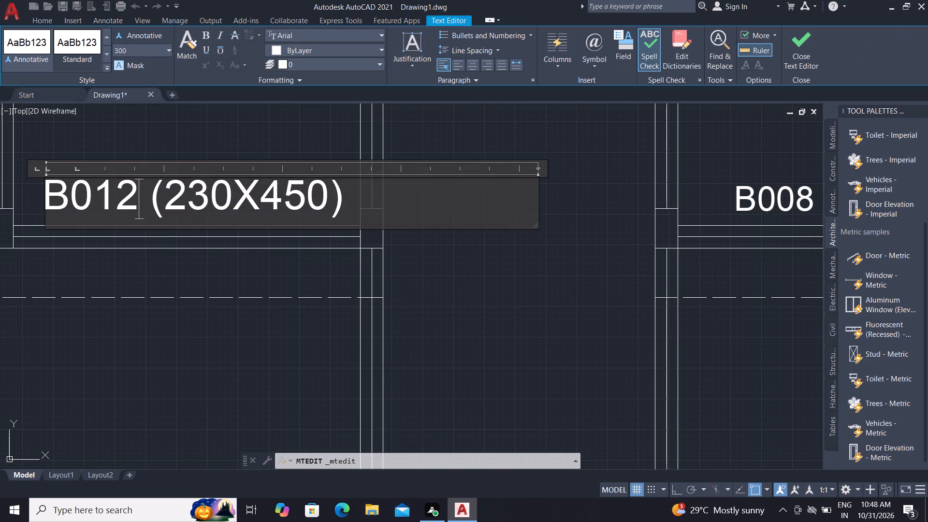
scroll(124, 199, "up", 1)
key("BackSpace")
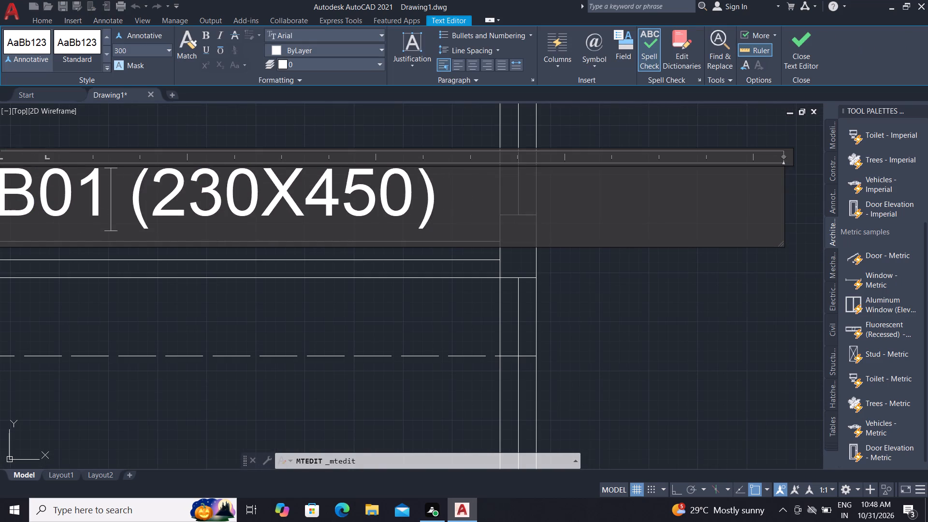
key("BackSpace")
key("0")
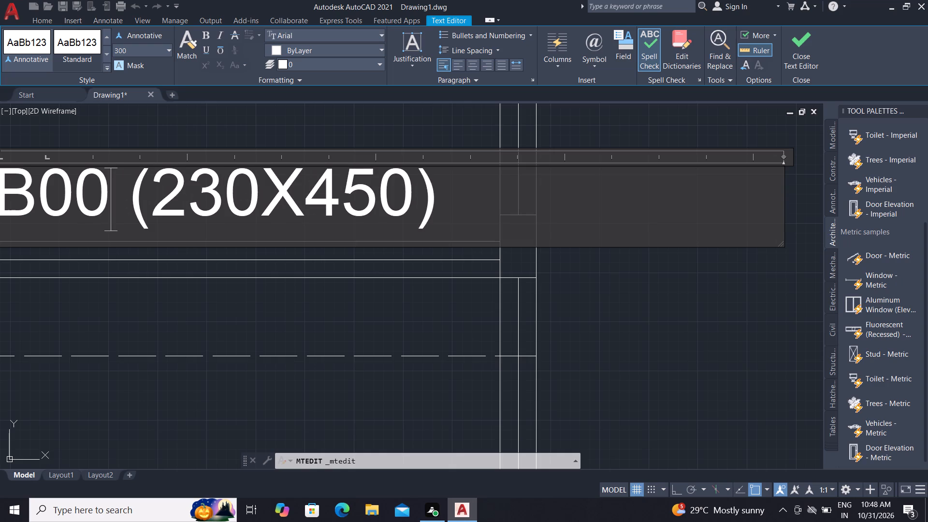
key("6")
key("BackSpace")
key("7")
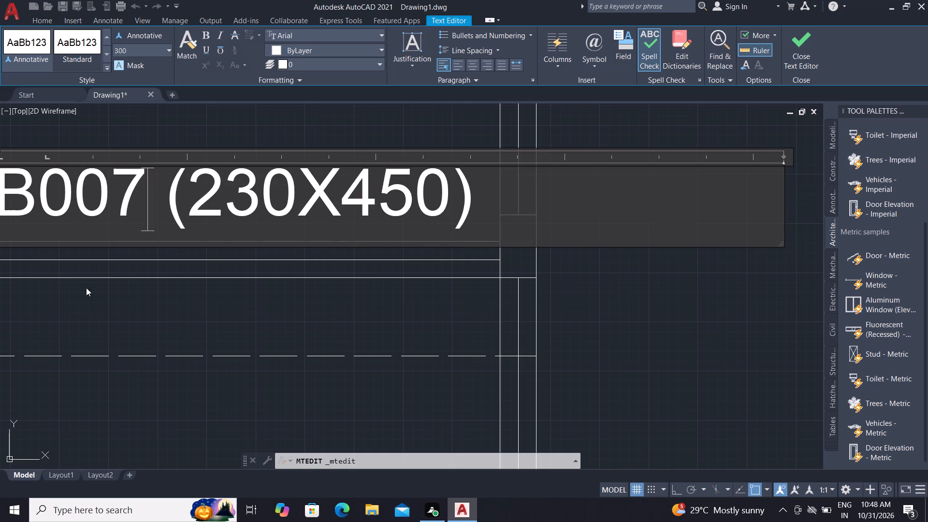
left_click(122, 328)
Renumber the B012 (230X450) label above the lower left bay's intermediate beam as B004 (230X450).
scroll(248, 309, "down", 4)
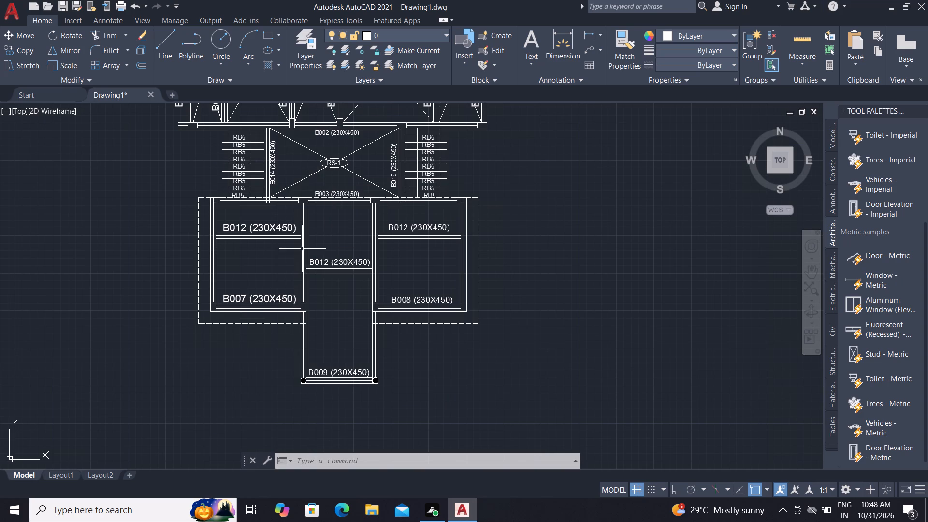
middle_click_drag(266, 265, 281, 304)
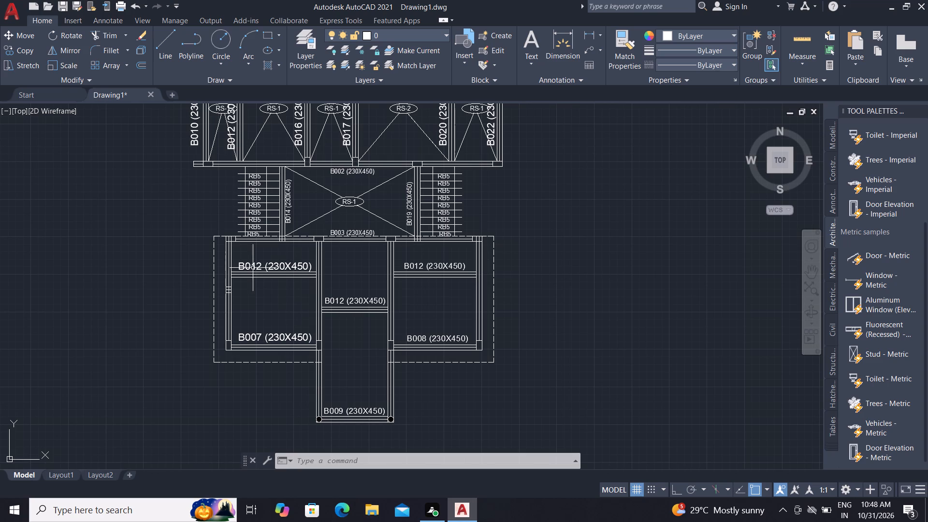
scroll(251, 268, "up", 1)
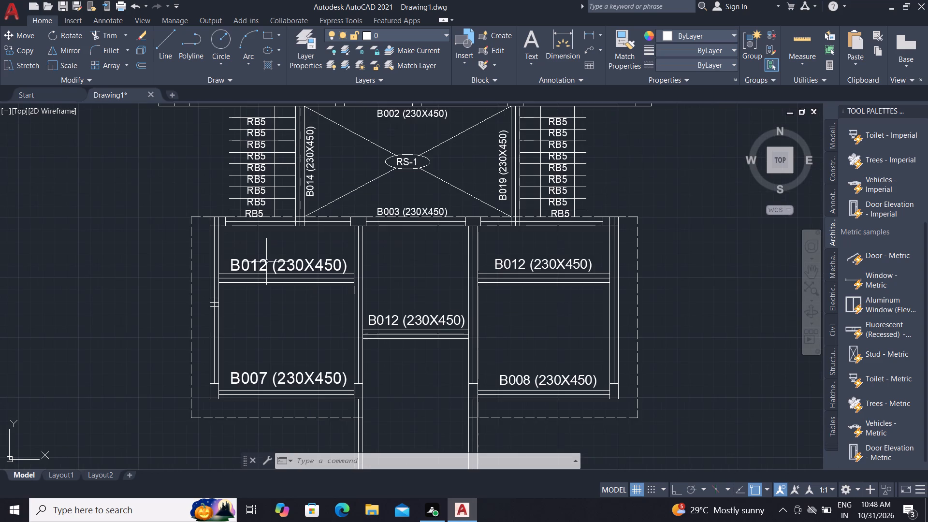
triple_click(265, 262)
left_click(265, 262)
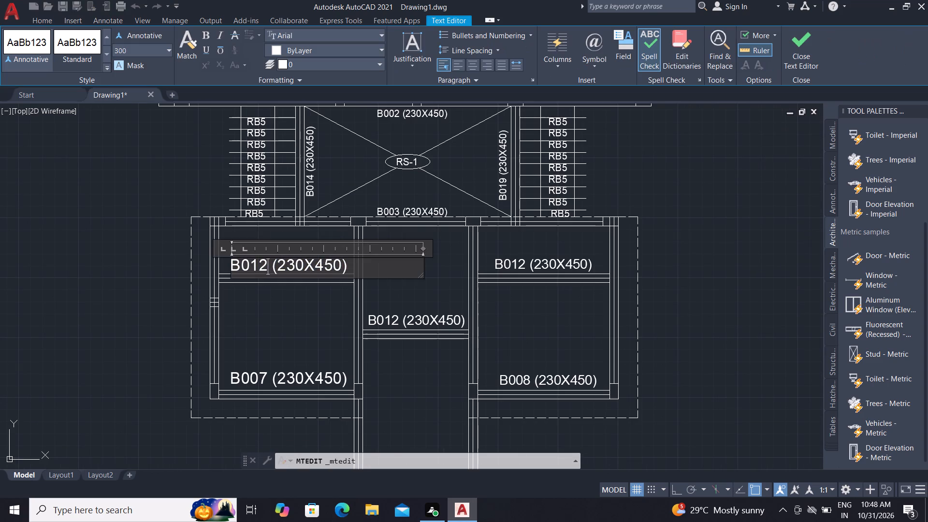
scroll(265, 262, "up", 4)
key("BackSpace")
key("BackSpace")
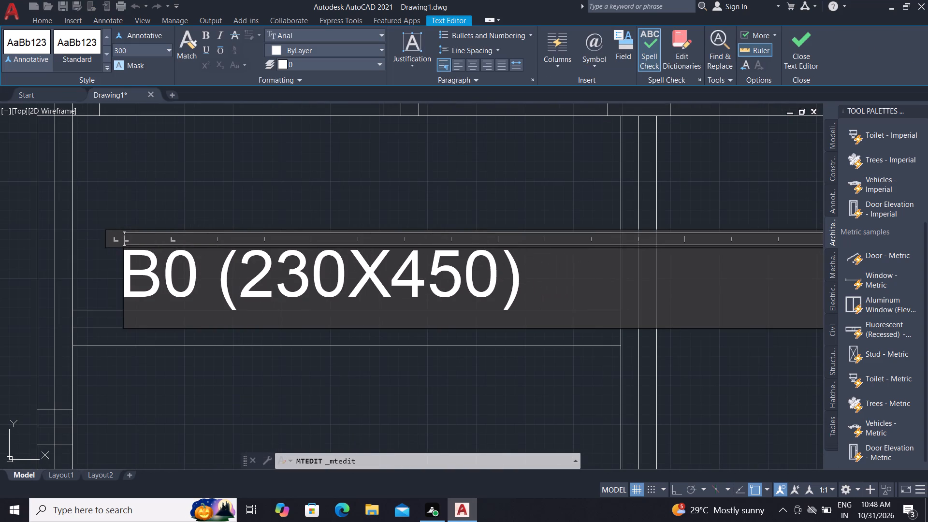
type("04")
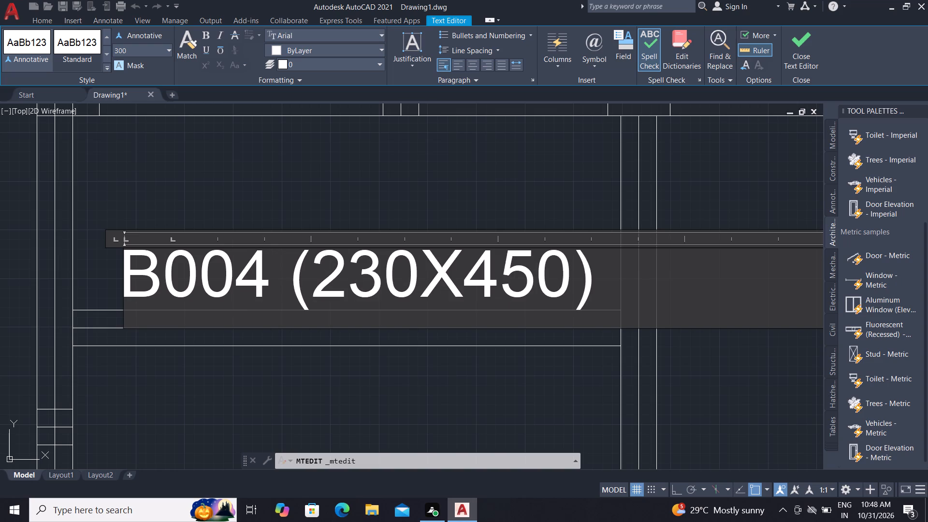
left_click(273, 201)
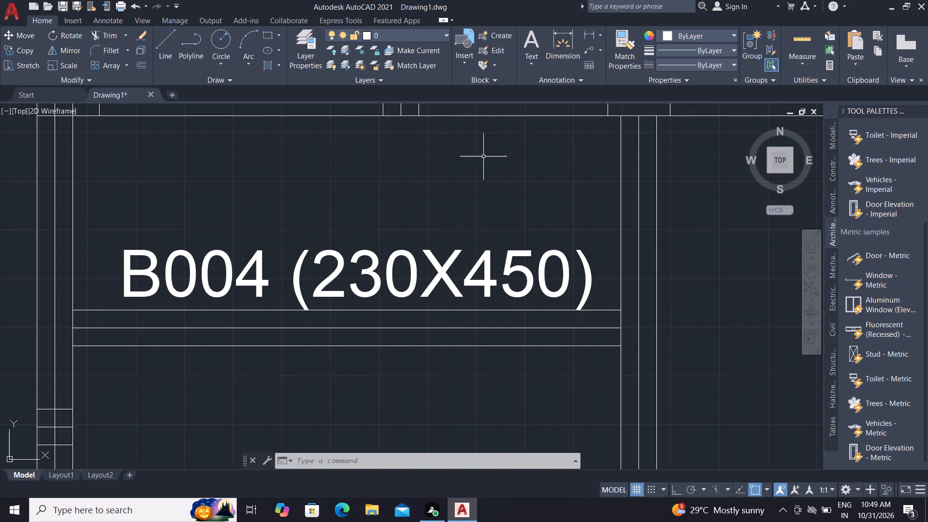
left_click(376, 164)
key("Escape")
key("Escape")
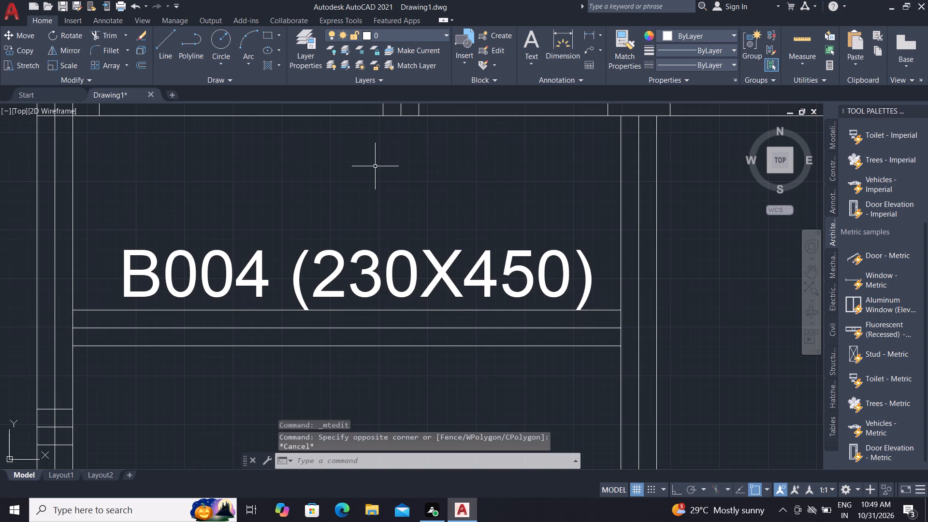
key("Escape")
key("Escape")
key("Escape")
key("Escape")
key("Escape")
key("Escape")
key("Escape")
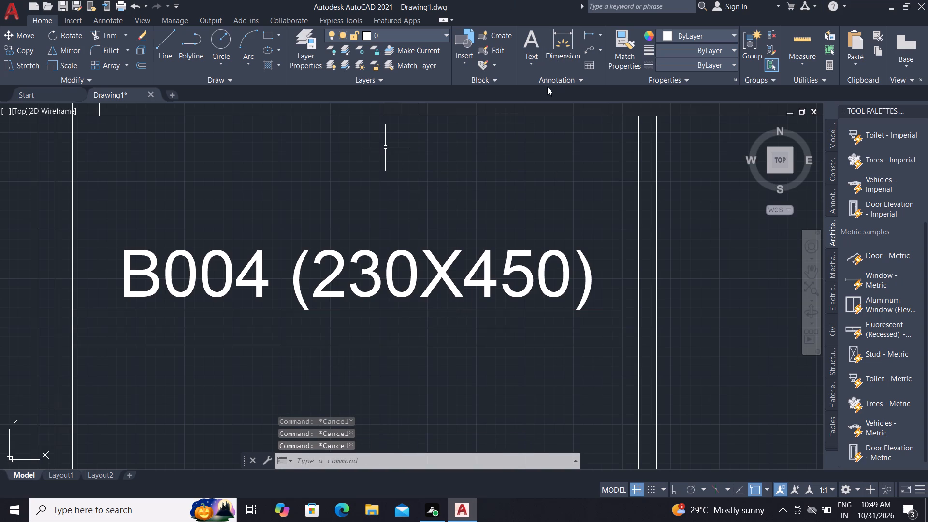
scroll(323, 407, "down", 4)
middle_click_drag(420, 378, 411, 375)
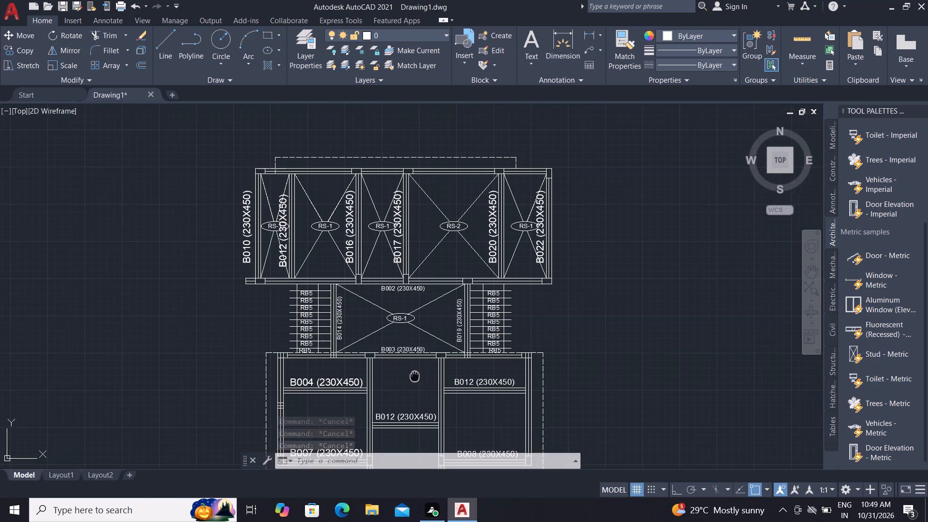
Renumber the B012 (230X450) label above the central bay's intermediate beam as B006 (230X450).
middle_click_drag(411, 375, 380, 339)
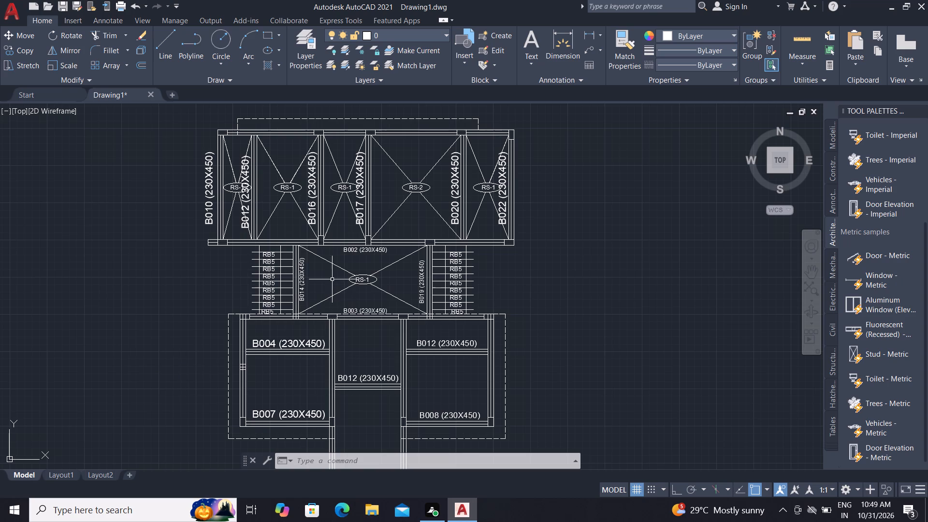
middle_click_drag(373, 366, 314, 343)
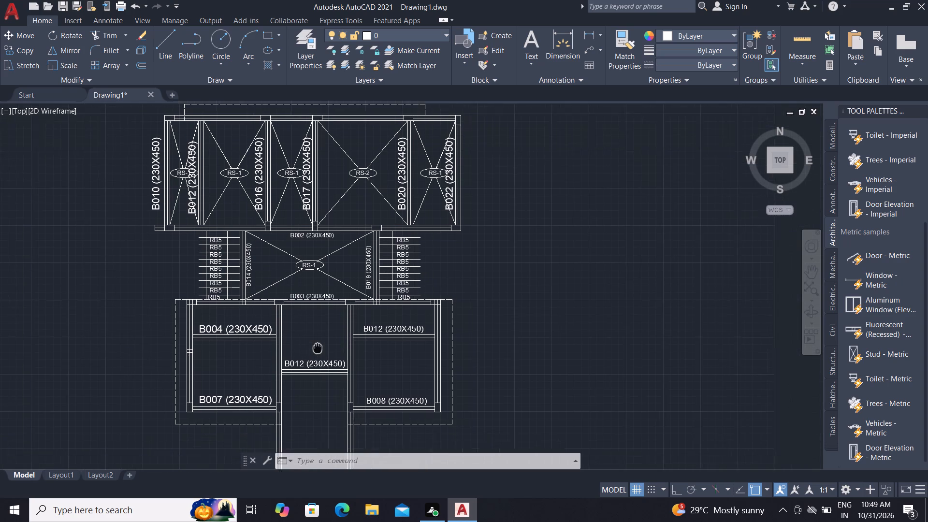
scroll(311, 373, "up", 1)
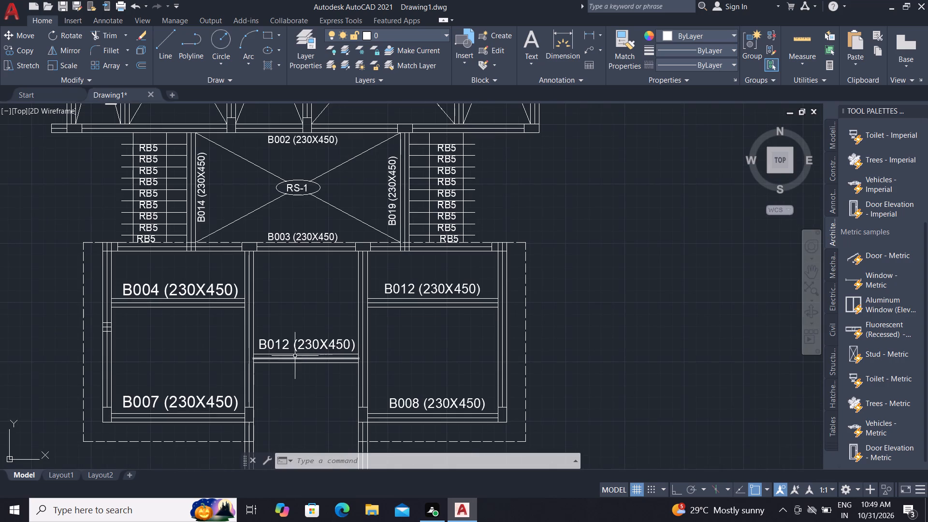
triple_click(287, 348)
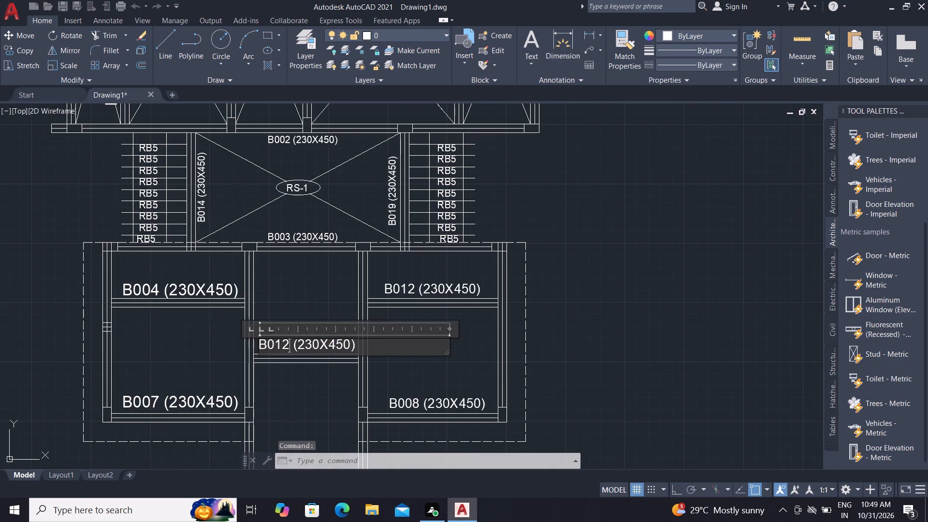
scroll(285, 351, "up", 4)
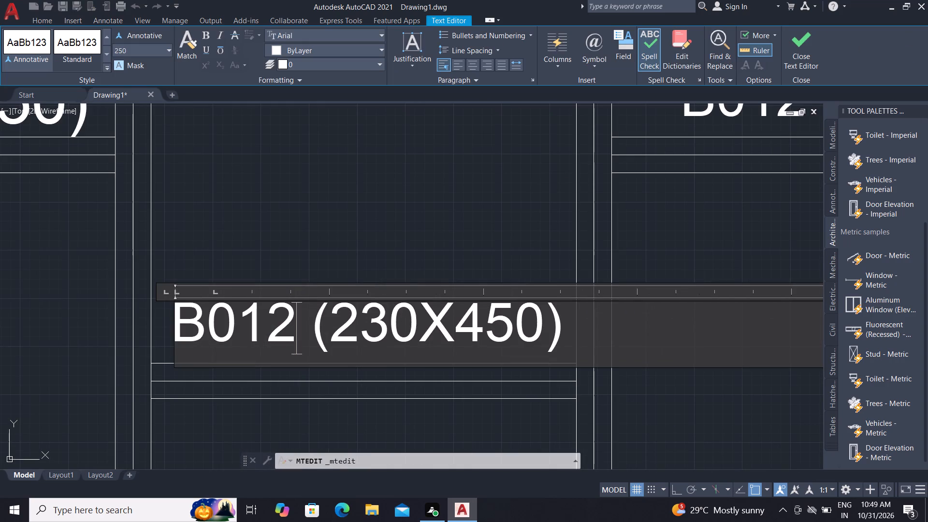
key("BackSpace")
key("BackSpace")
key("0")
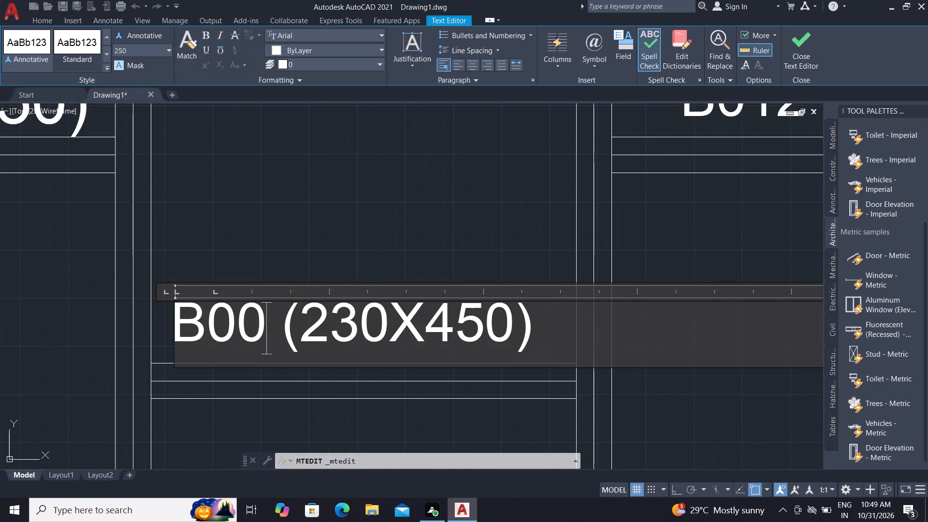
key("6")
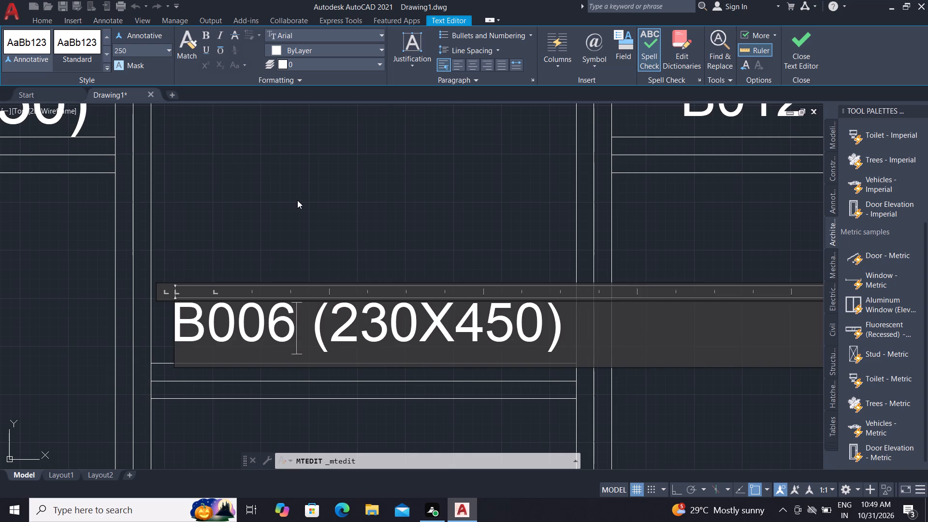
left_click(297, 200)
Renumber the B012 (230X450) label above the lower right bay's intermediate beam as B005 (230X450).
scroll(290, 287, "down", 2)
scroll(280, 355, "down", 1)
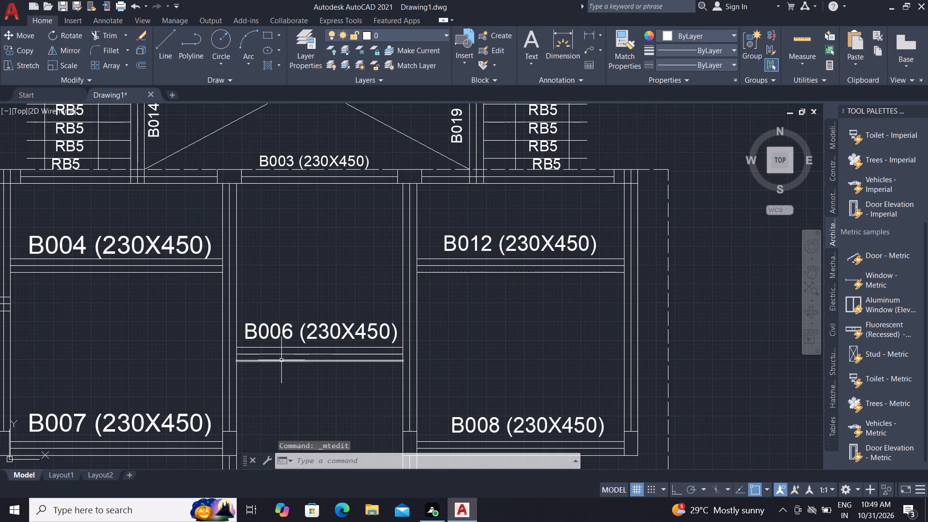
scroll(337, 323, "down", 2)
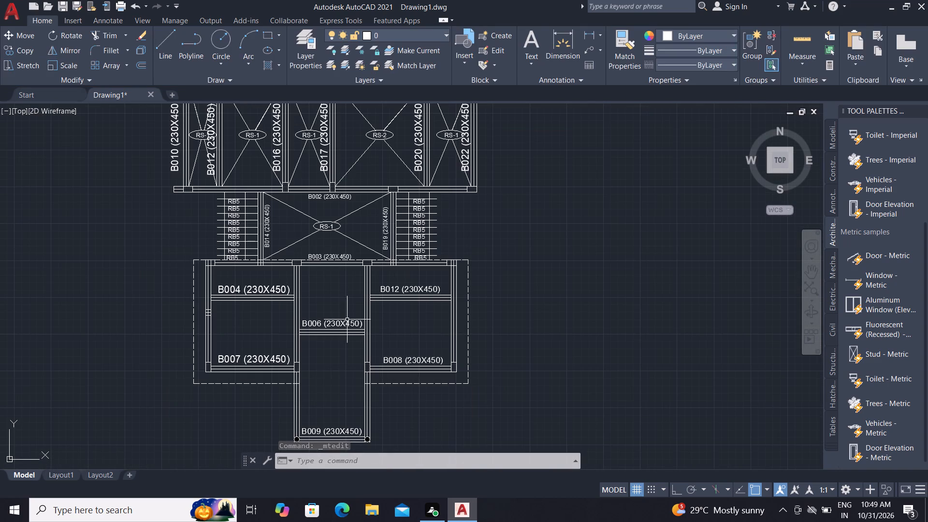
scroll(405, 283, "up", 2)
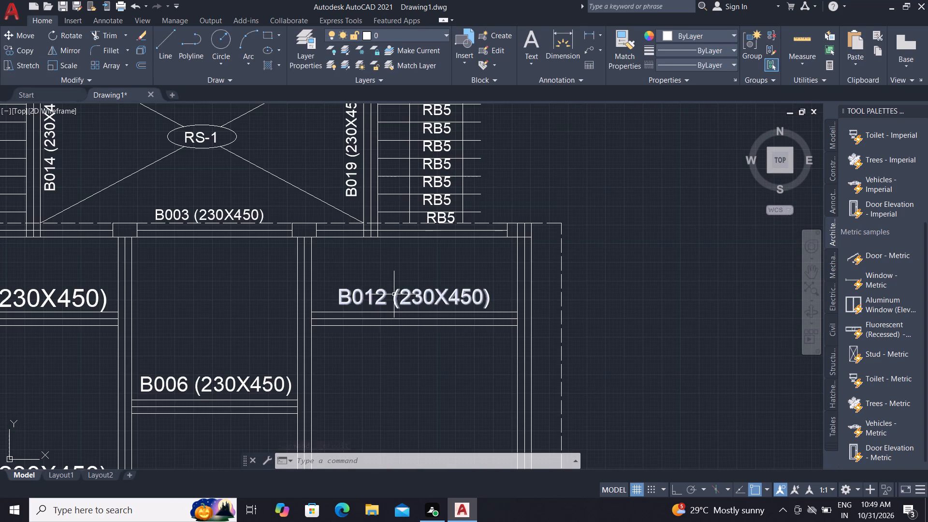
triple_click(382, 294)
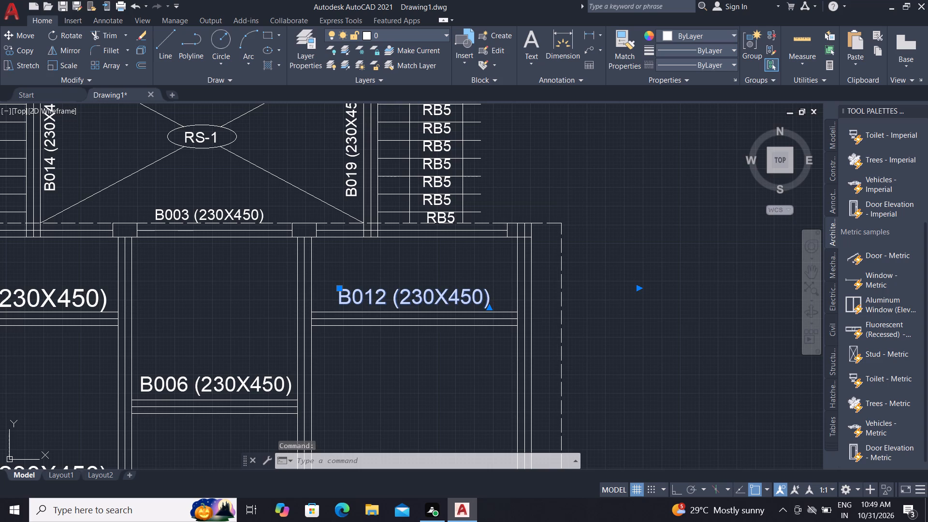
scroll(380, 296, "up", 3)
left_click(389, 302)
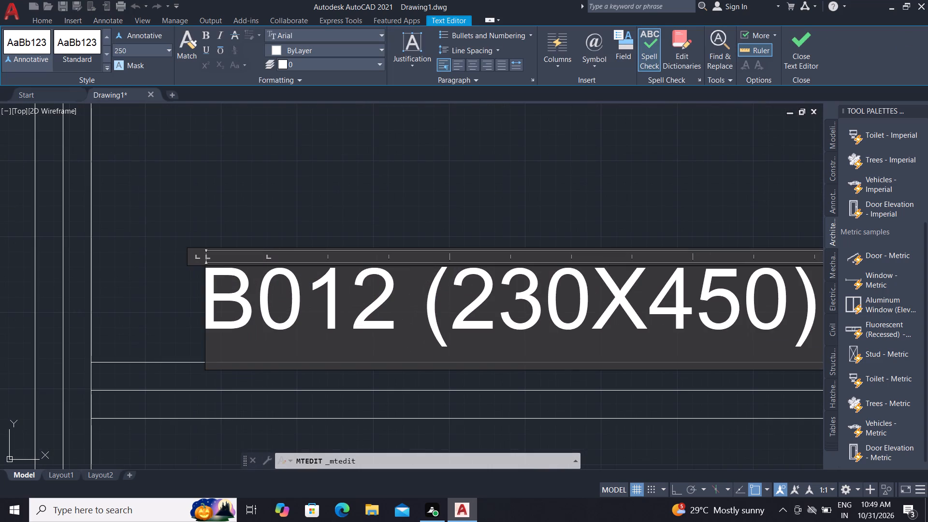
key("BackSpace")
key("BackSpace")
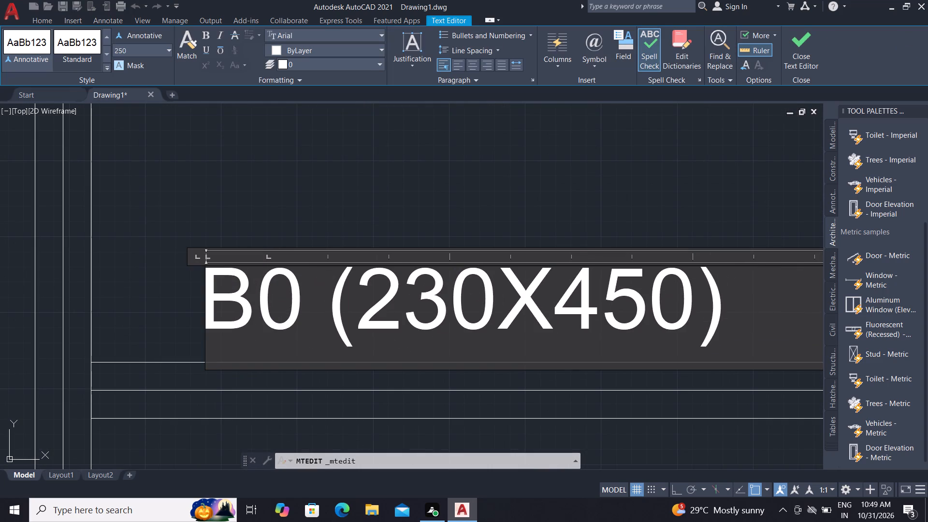
key("0")
key("5")
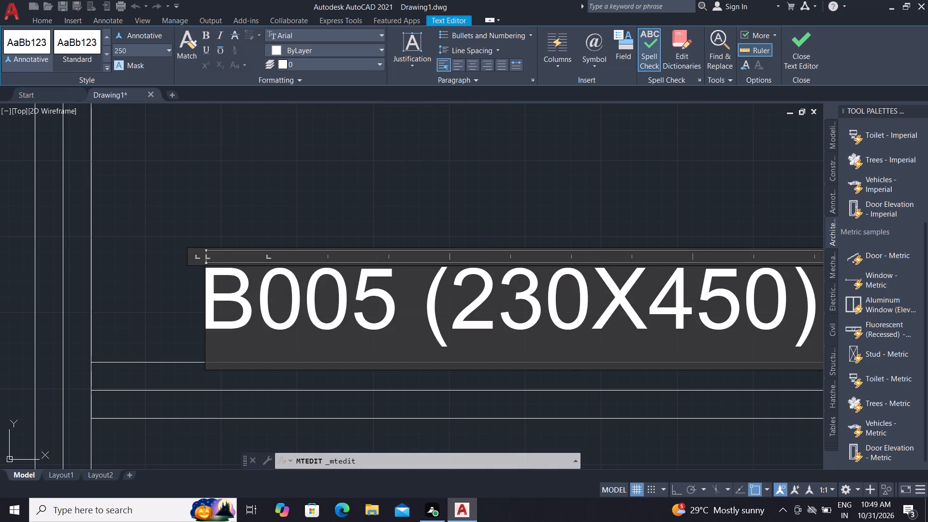
left_click(242, 230)
Trim away the three short leftover cross lines inside the lower left bay's outer vertical beam, below B004.
scroll(249, 236, "down", 4)
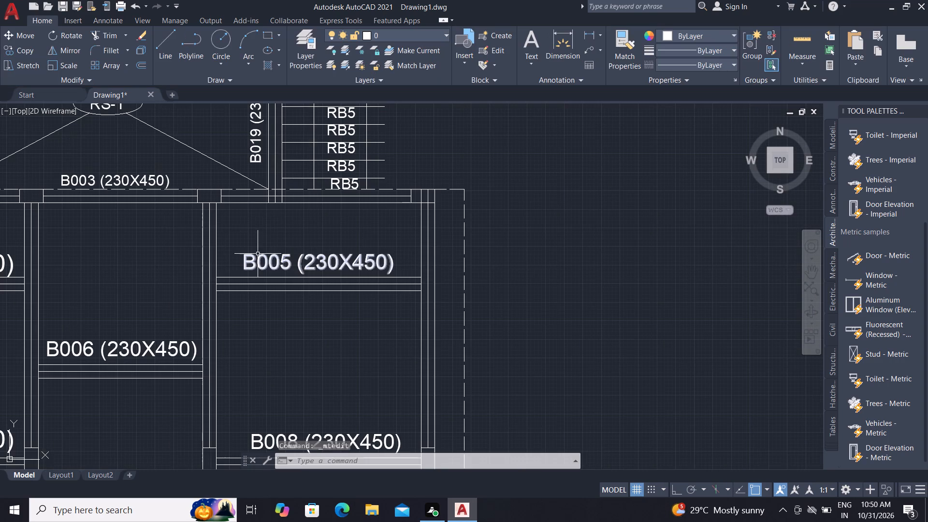
scroll(260, 398, "down", 2)
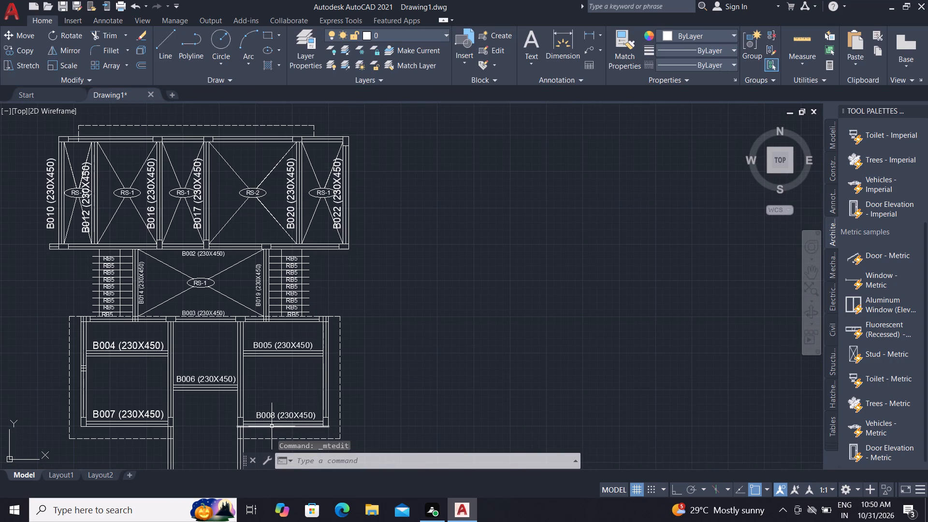
middle_click_drag(272, 426, 300, 312)
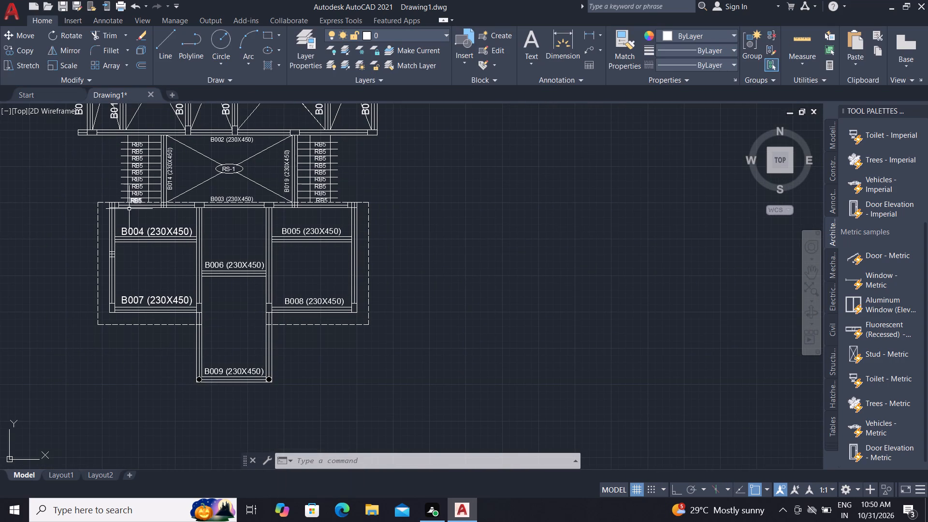
scroll(126, 216, "up", 3)
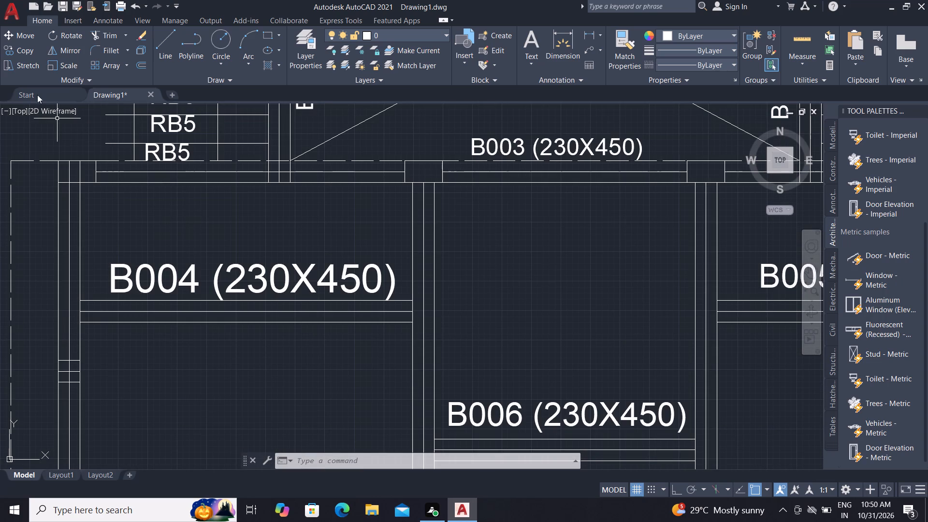
key("t")
type("R")
key("space")
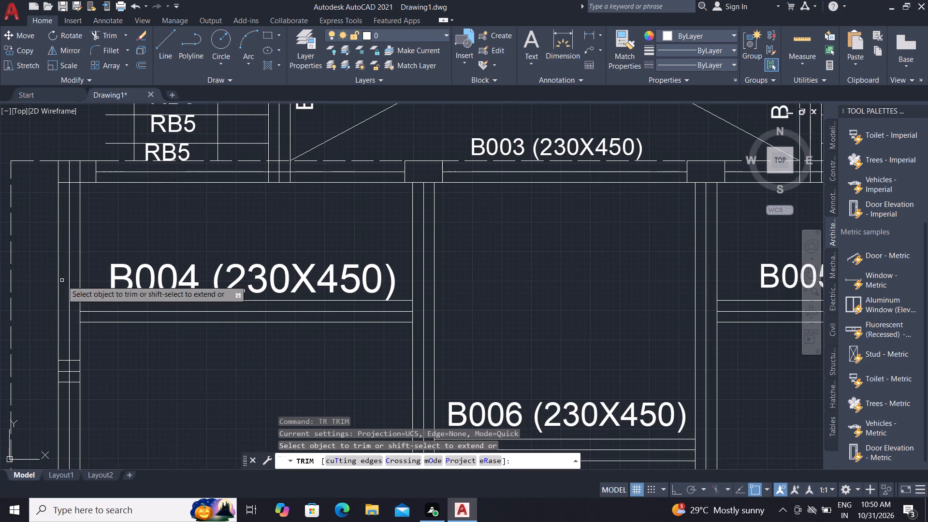
scroll(65, 379, "up", 2)
left_click(63, 322)
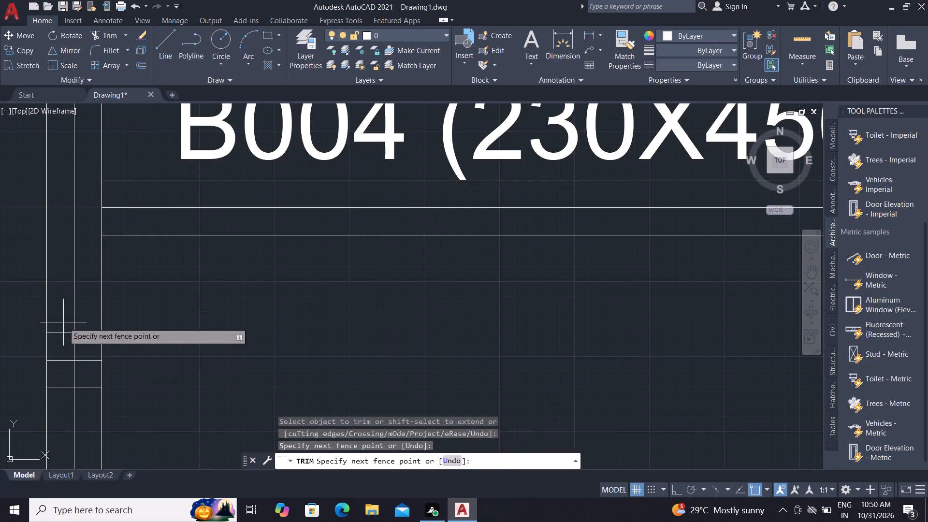
left_click(49, 407)
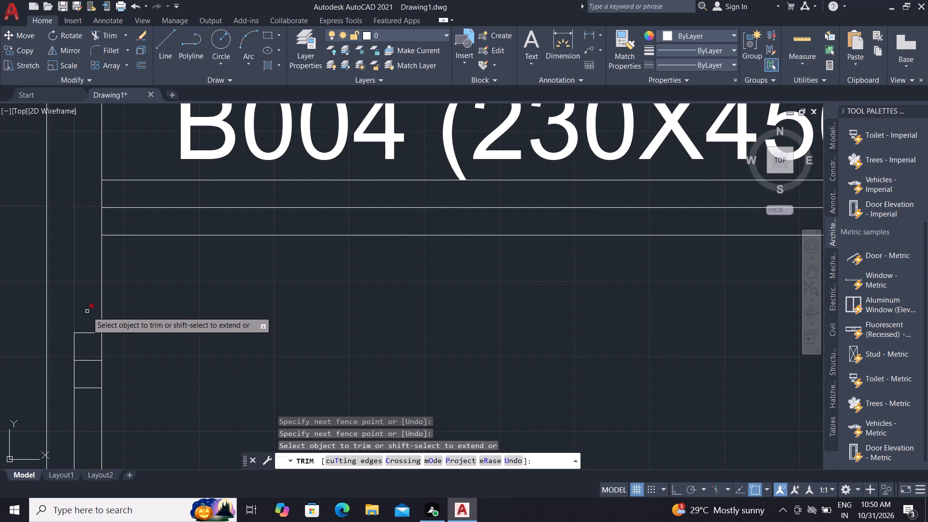
left_click(92, 308)
left_click(90, 402)
scroll(97, 406, "down", 2)
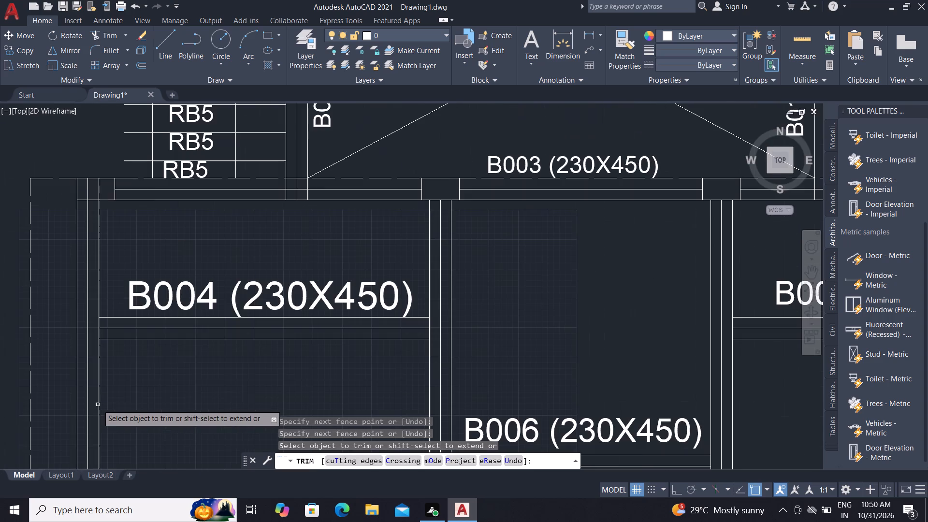
Trim the vertical beam lines running through the upper left corner column of the lower frame, above the B004 bay.
scroll(92, 177, "up", 3)
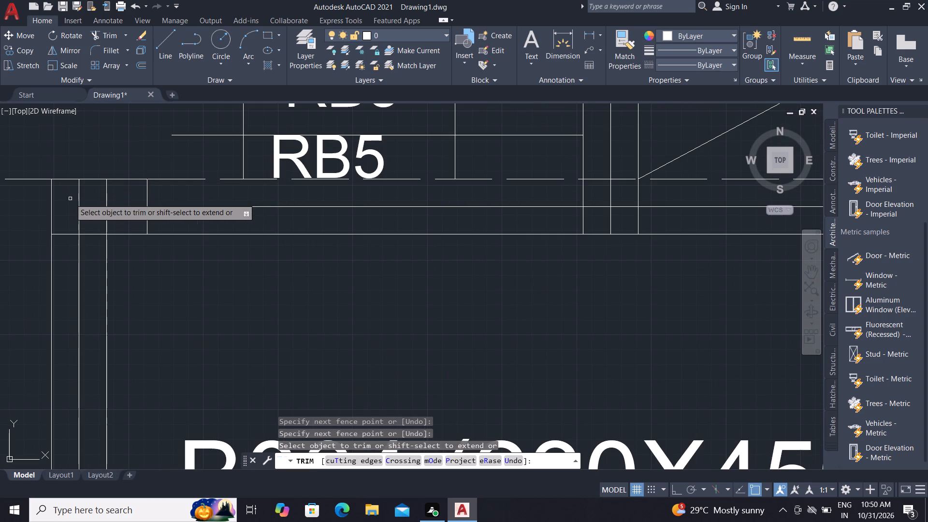
left_click(70, 199)
left_click(110, 200)
scroll(85, 282, "down", 3)
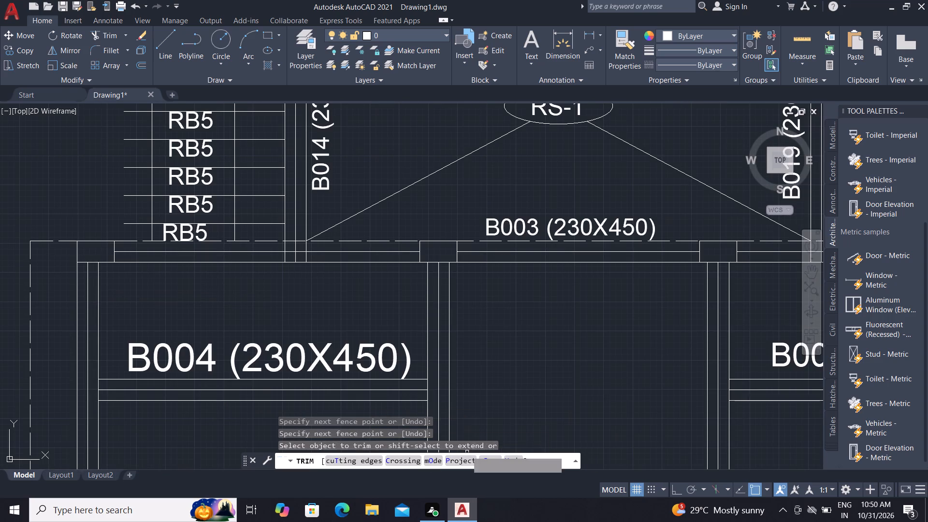
scroll(317, 257, "down", 4)
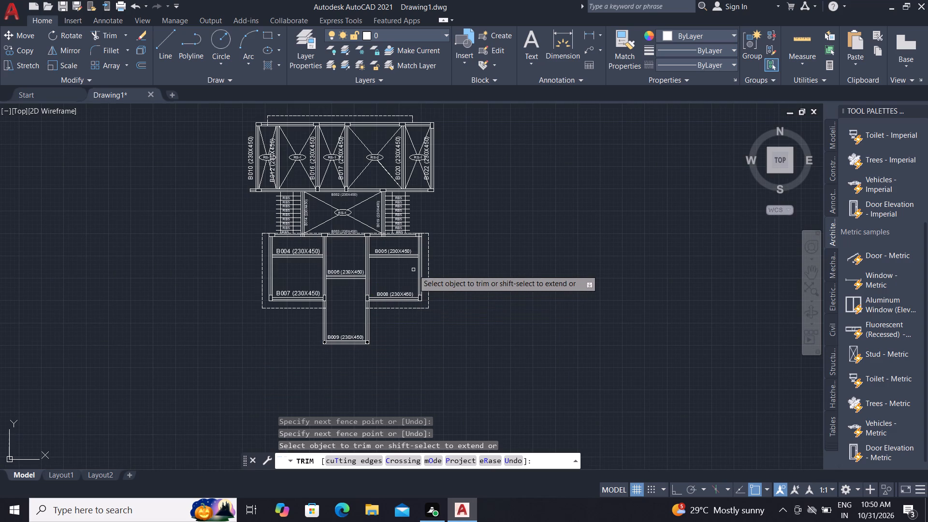
key("Escape")
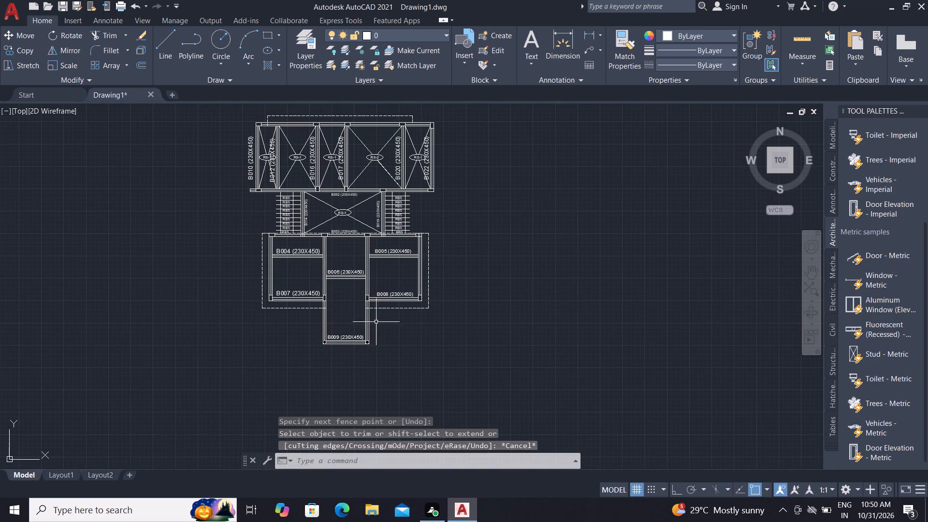
Solid-hatch the two central-bay columns on the B007–B008 beam line and the lower frame's bottom right corner column.
scroll(375, 317, "up", 4)
scroll(351, 235, "down", 1)
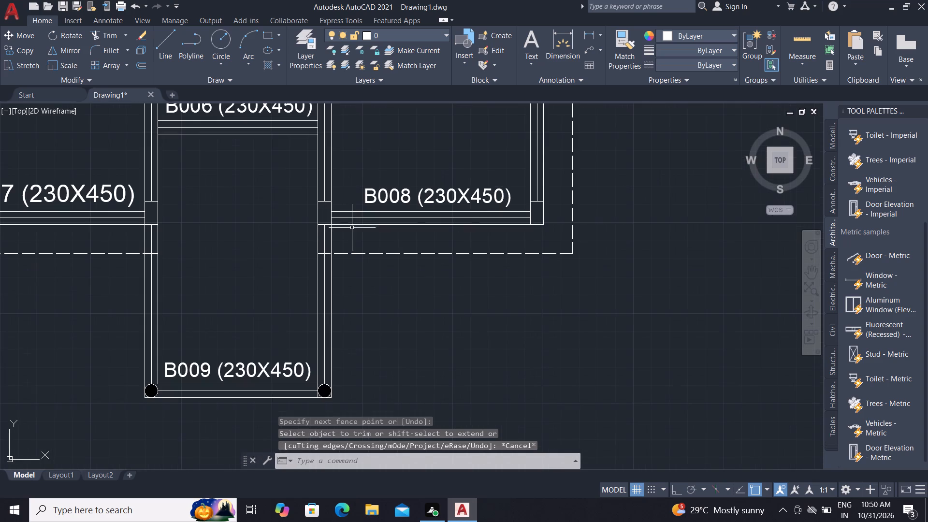
type("H")
key("space")
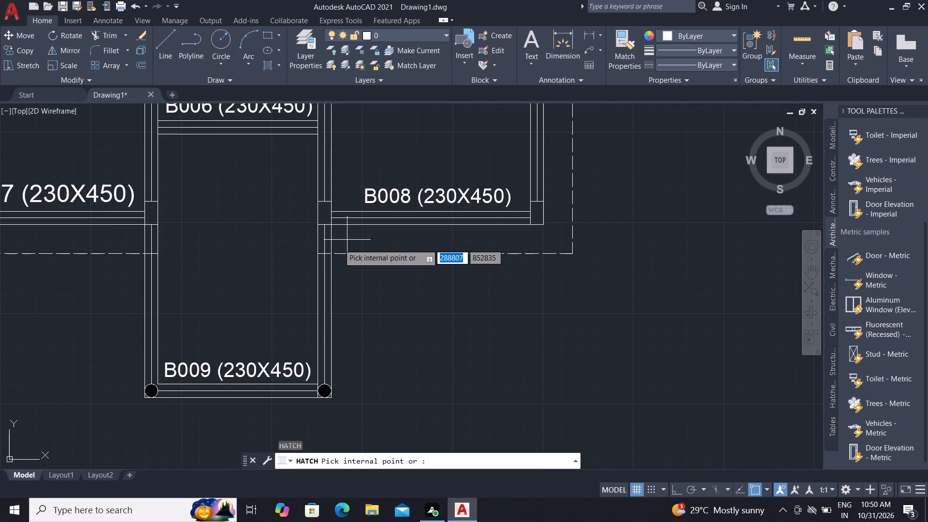
left_click(324, 215)
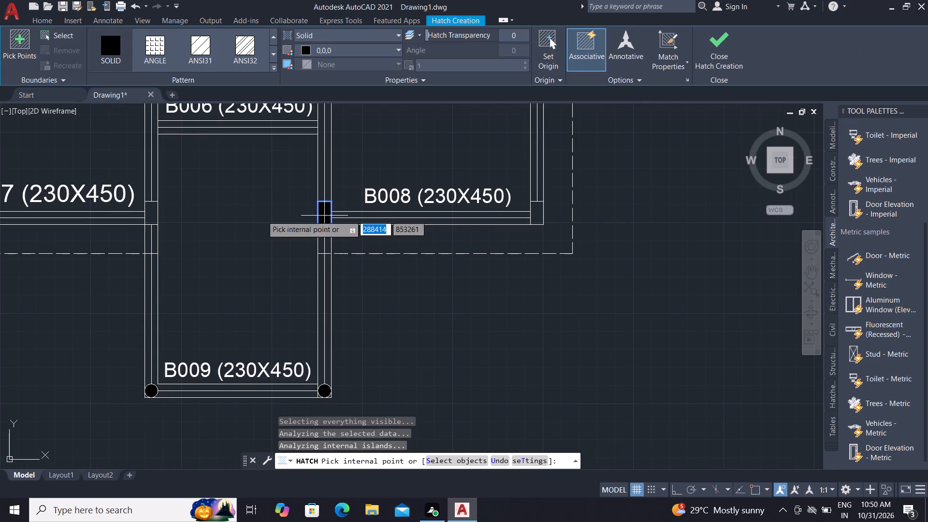
left_click(151, 219)
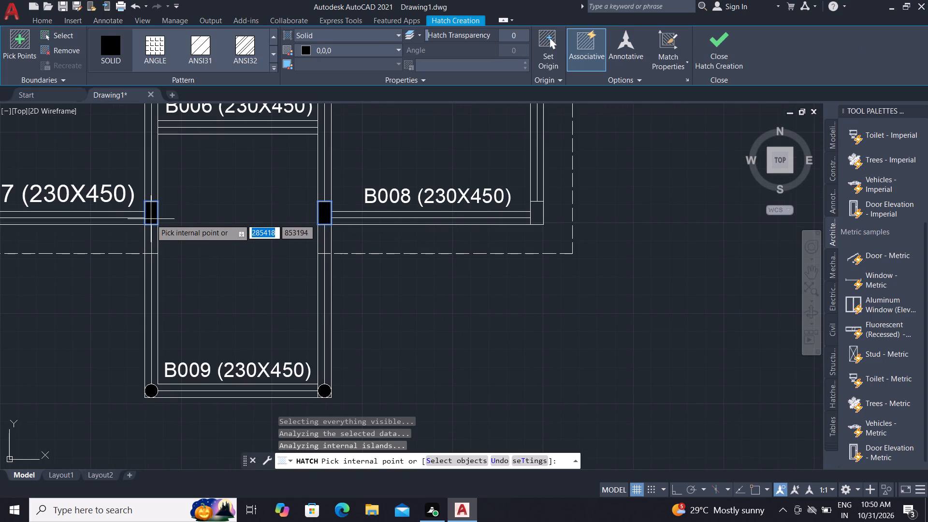
scroll(275, 287, "down", 2)
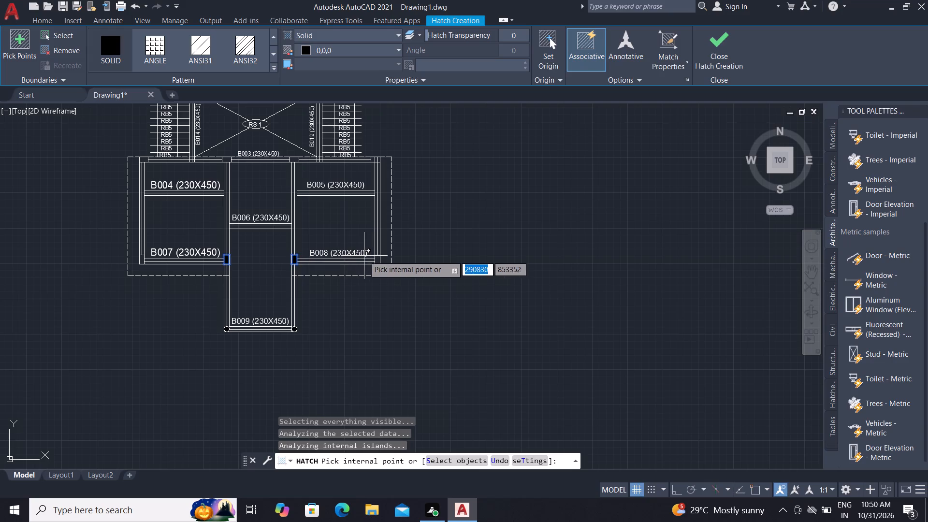
scroll(374, 258, "up", 2)
left_click(378, 260)
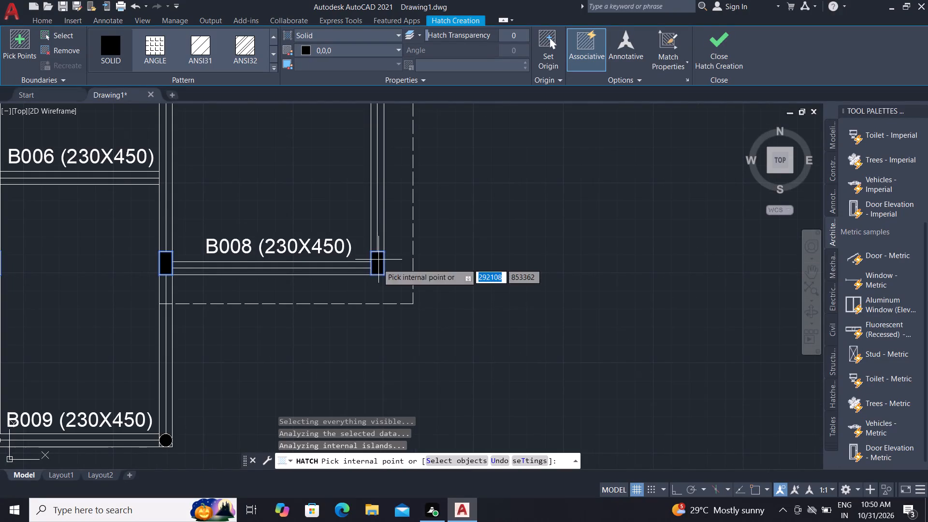
Solid-hatch the two inner columns below B003 and the lower frame's upper left and lower left corner columns.
scroll(374, 336, "down", 2)
scroll(373, 193, "up", 2)
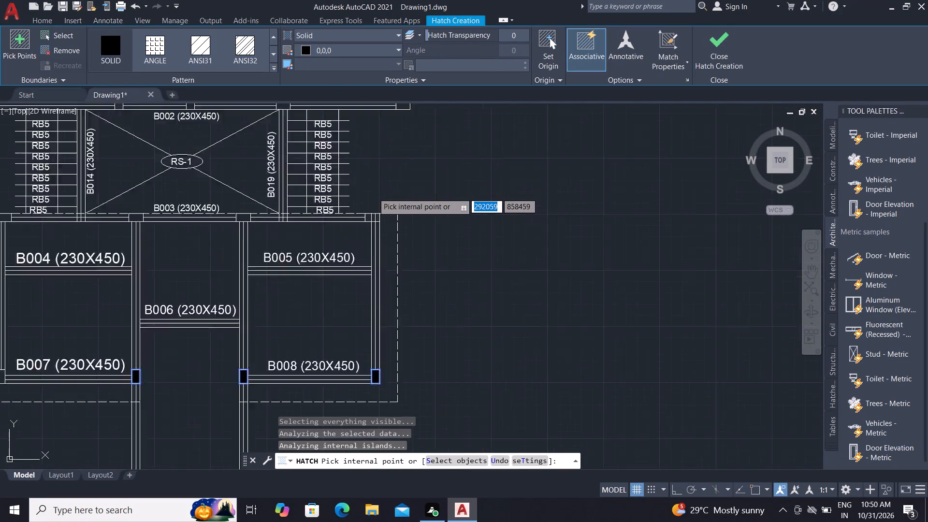
scroll(373, 193, "up", 1)
left_click(36, 259)
scroll(100, 217, "down", 2)
scroll(178, 280, "down", 2)
scroll(73, 253, "up", 3)
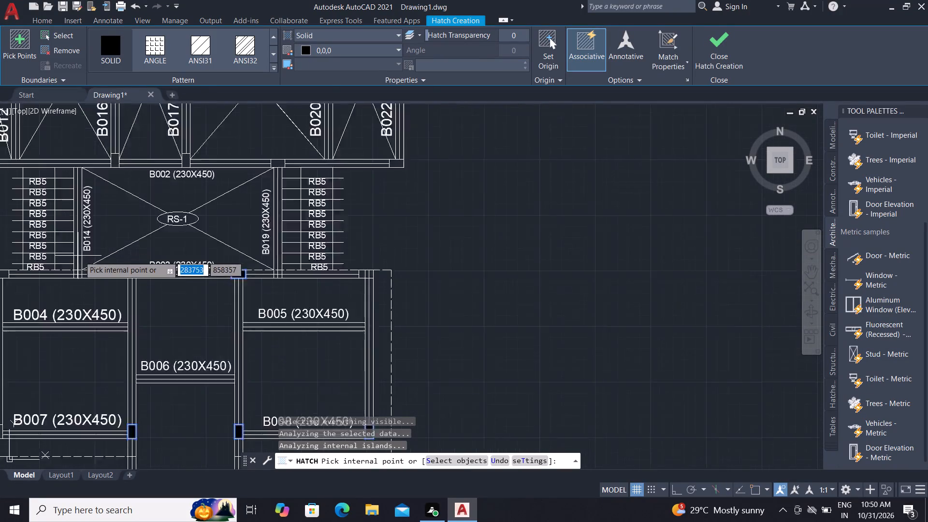
scroll(121, 287, "up", 2)
left_click(221, 272)
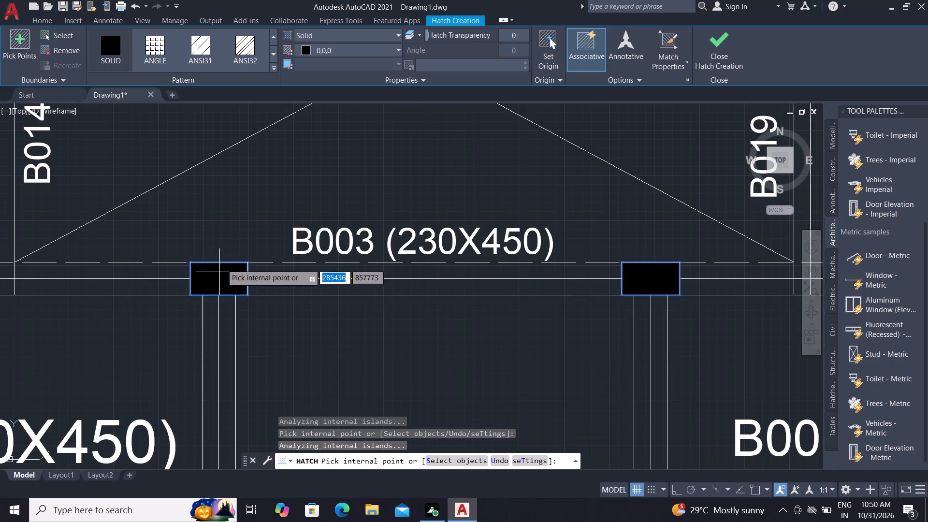
scroll(226, 193, "down", 3)
scroll(98, 205, "up", 2)
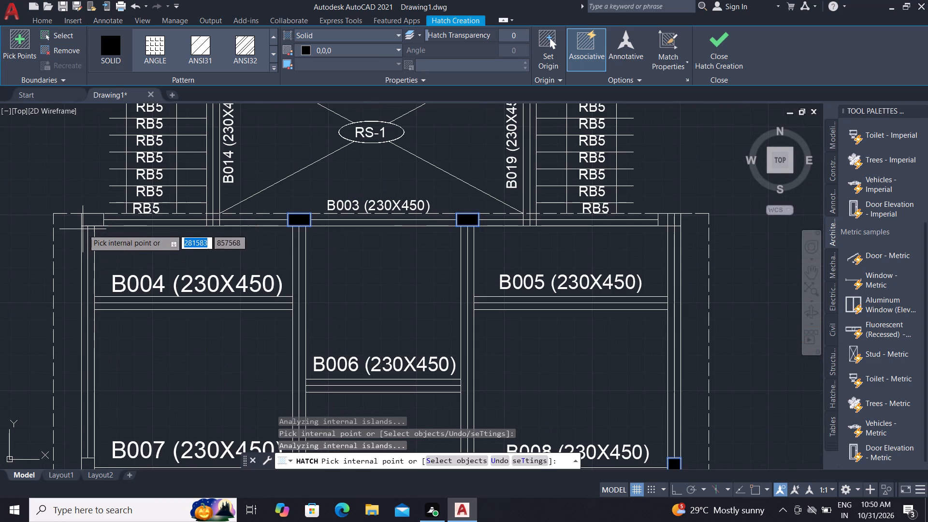
left_click(86, 218)
scroll(79, 128, "down", 2)
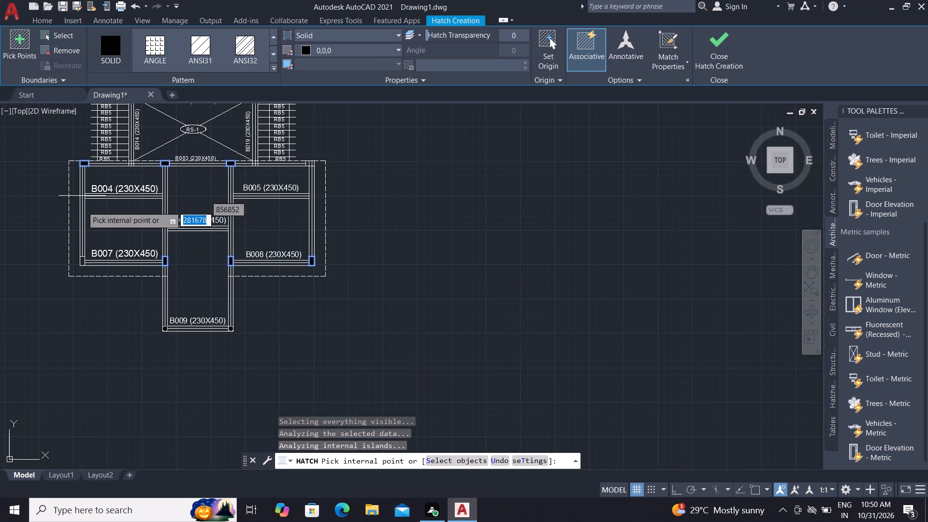
scroll(80, 264, "up", 3)
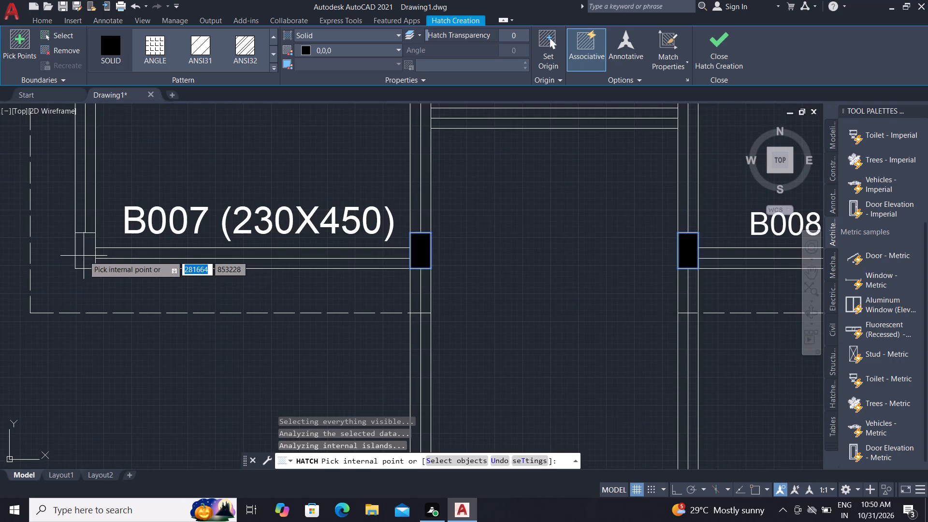
left_click(84, 256)
key("Escape")
Trim the vertical beam lines running through the upper right corner column of the lower frame, above the B005 bay.
scroll(171, 261, "down", 2)
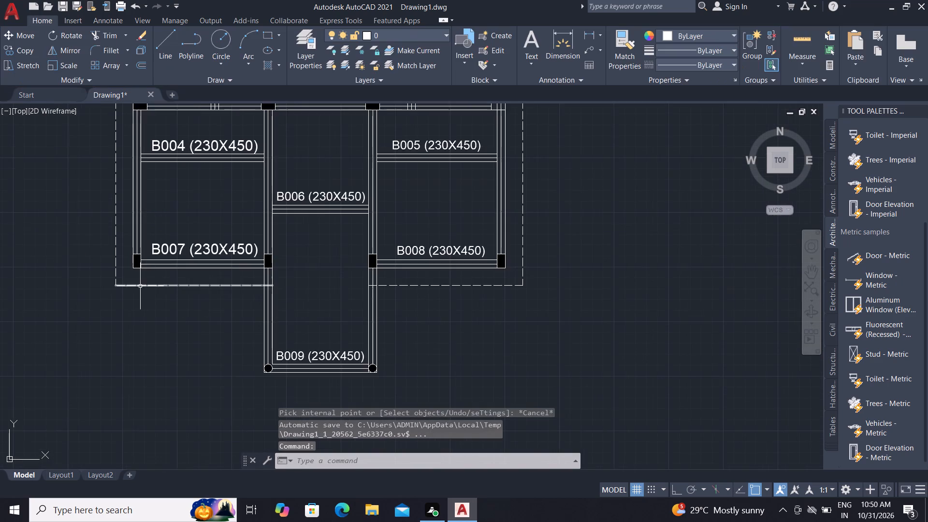
scroll(216, 279, "down", 1)
scroll(238, 246, "up", 1)
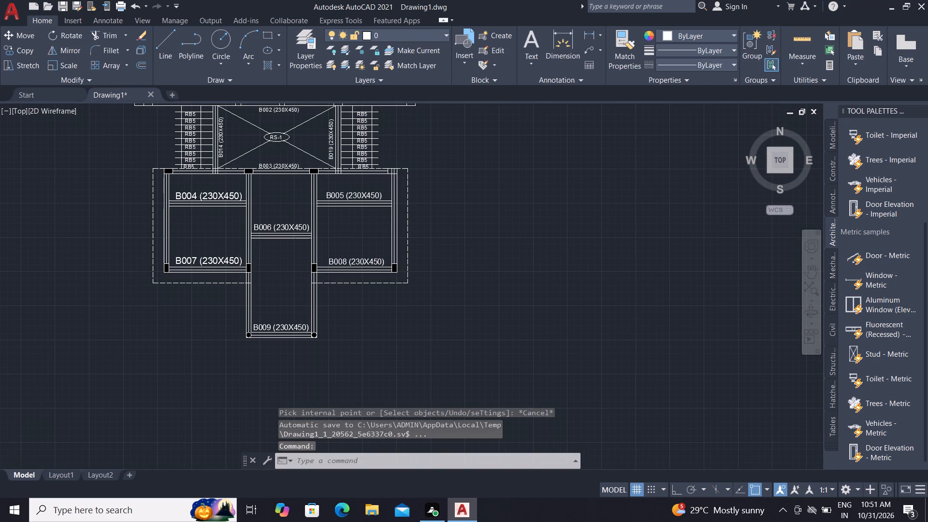
scroll(238, 246, "up", 1)
scroll(261, 253, "down", 2)
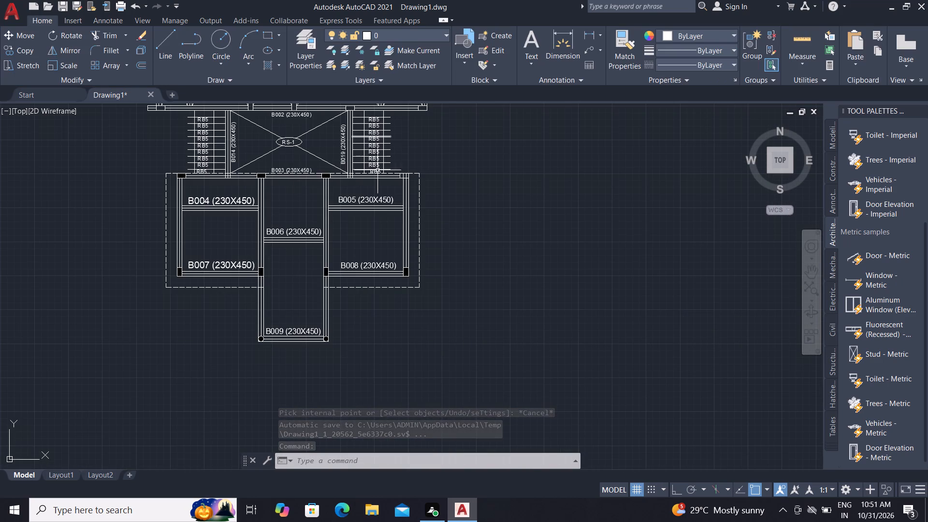
scroll(403, 132, "up", 1)
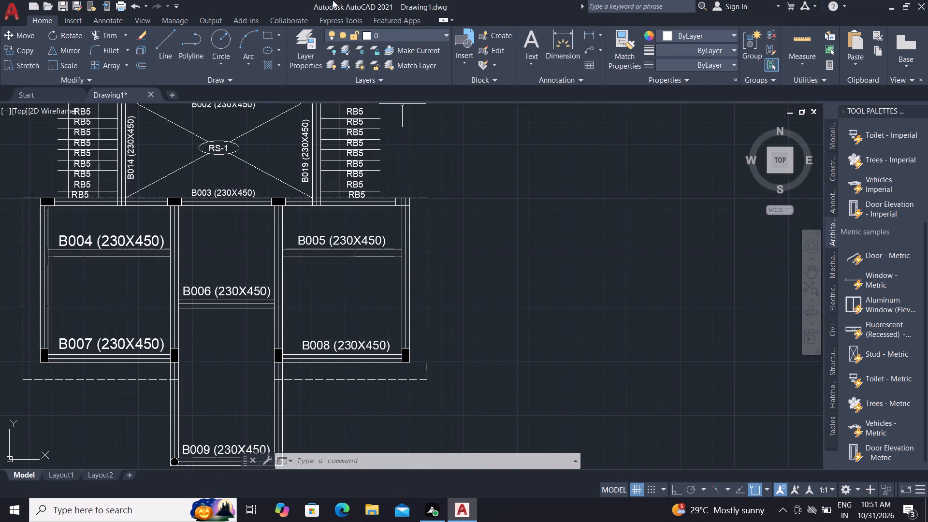
key("t")
key("r")
key("space")
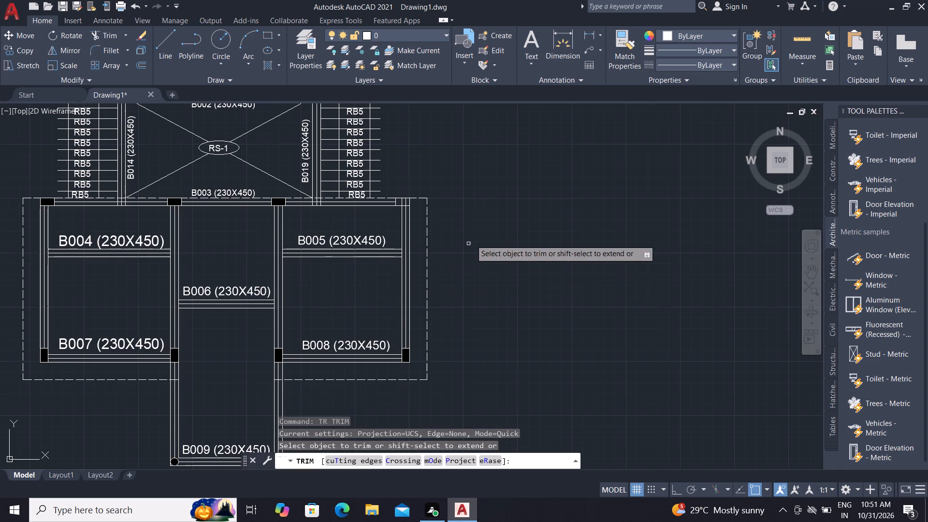
scroll(398, 198, "up", 3)
left_click(399, 214)
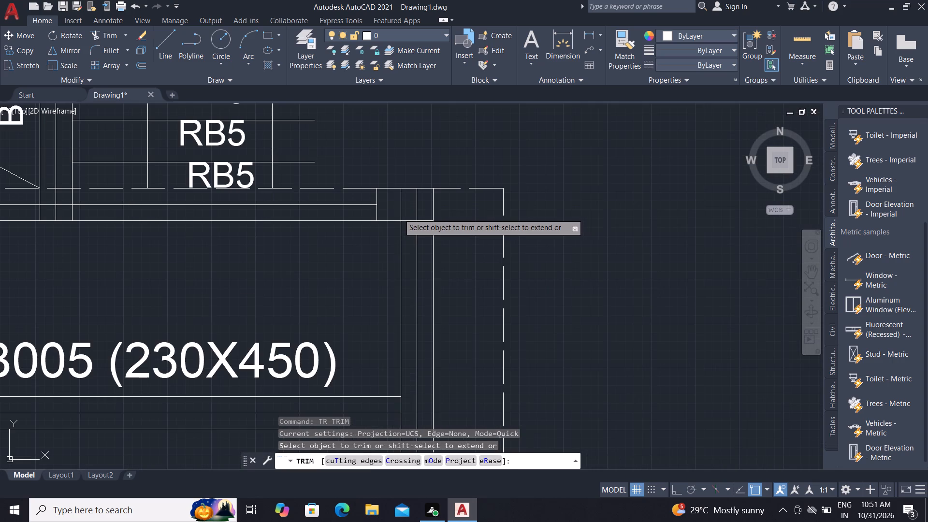
left_click(420, 210)
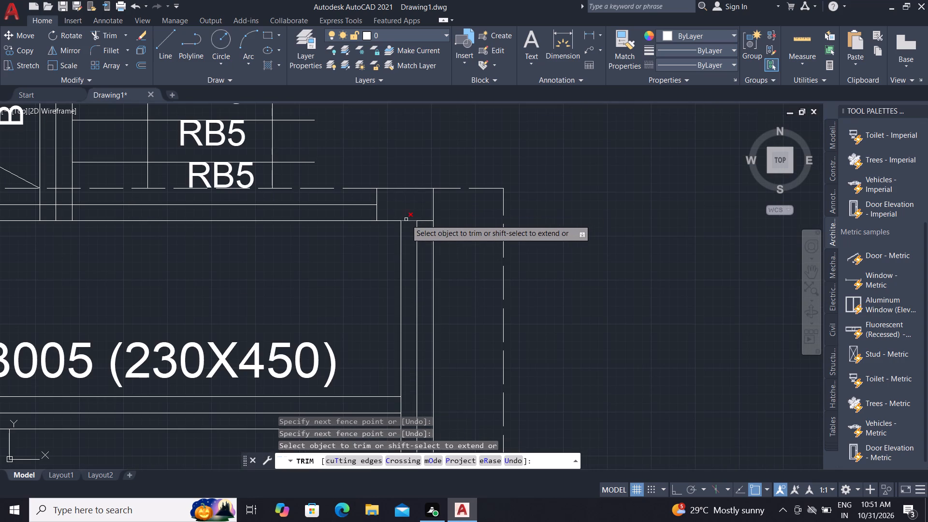
key("Escape")
key("Escape")
key("Escape")
Solid-hatch the upper right corner column of the lower frame, above the B005 bay.
key("h")
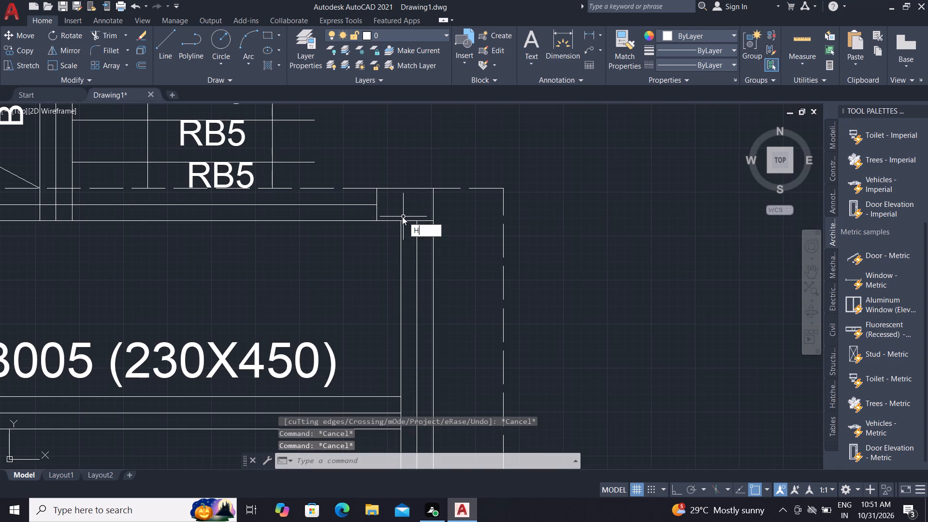
key("space")
left_click(409, 209)
key("Escape")
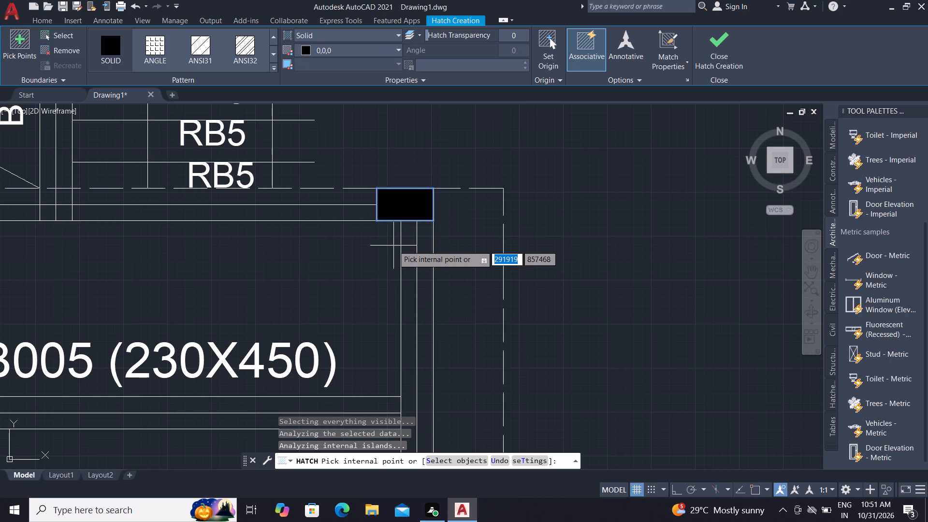
key("space")
scroll(361, 284, "down", 2)
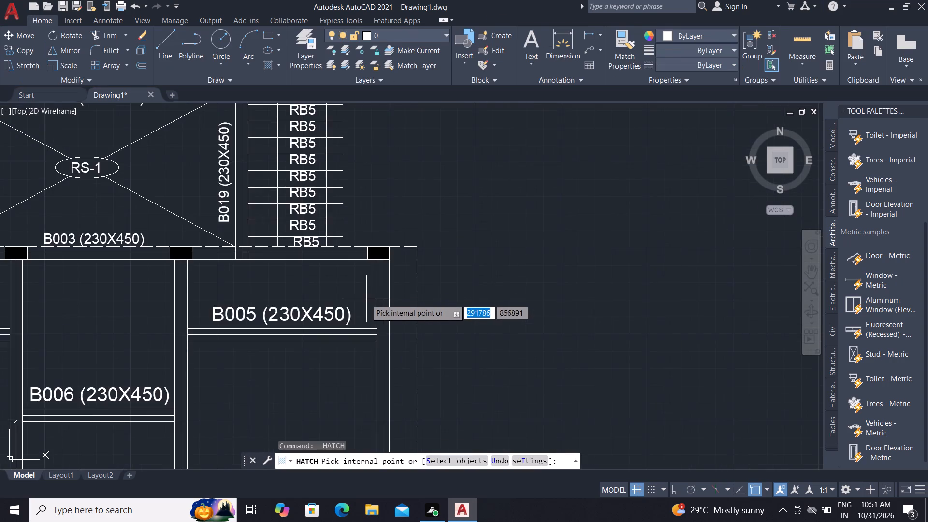
scroll(365, 297, "down", 2)
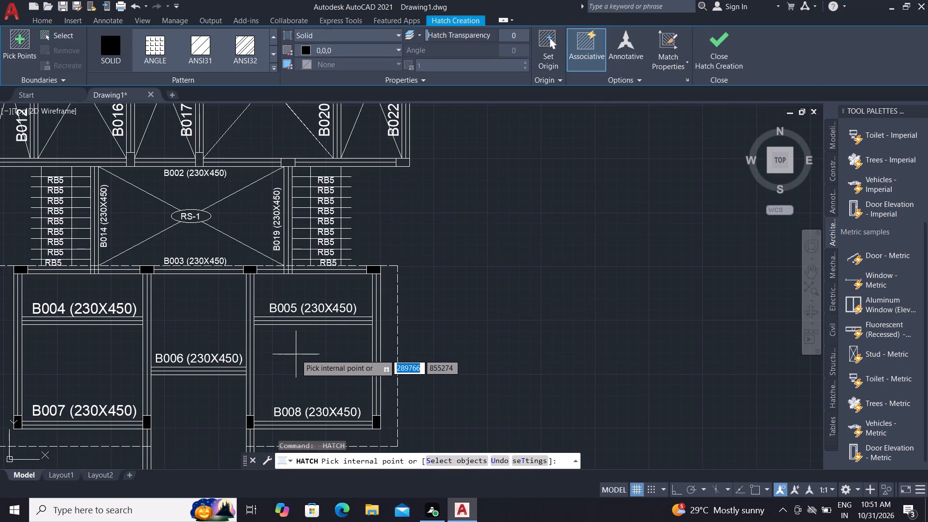
key("Escape")
key("Escape")
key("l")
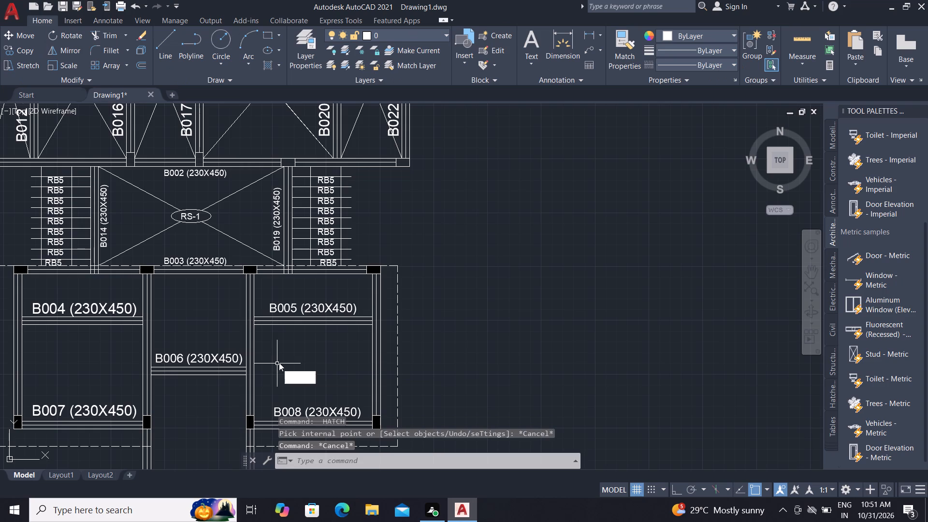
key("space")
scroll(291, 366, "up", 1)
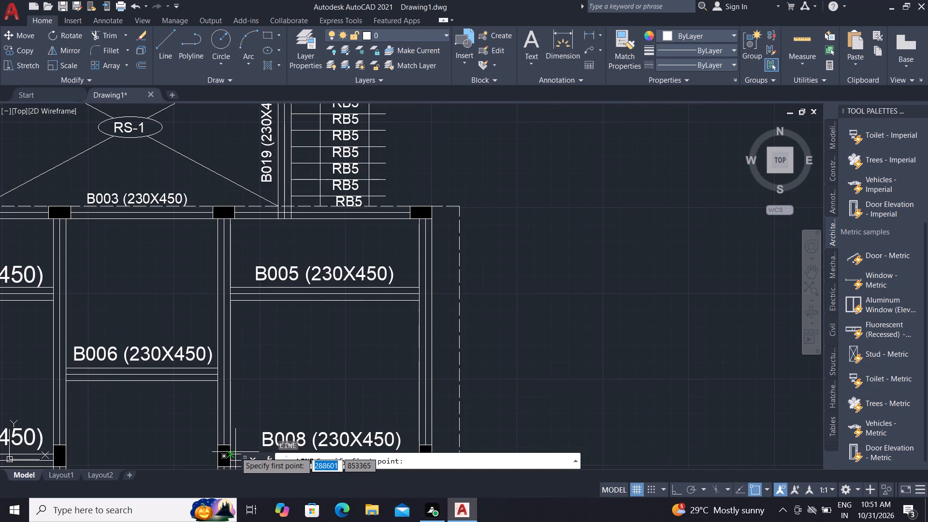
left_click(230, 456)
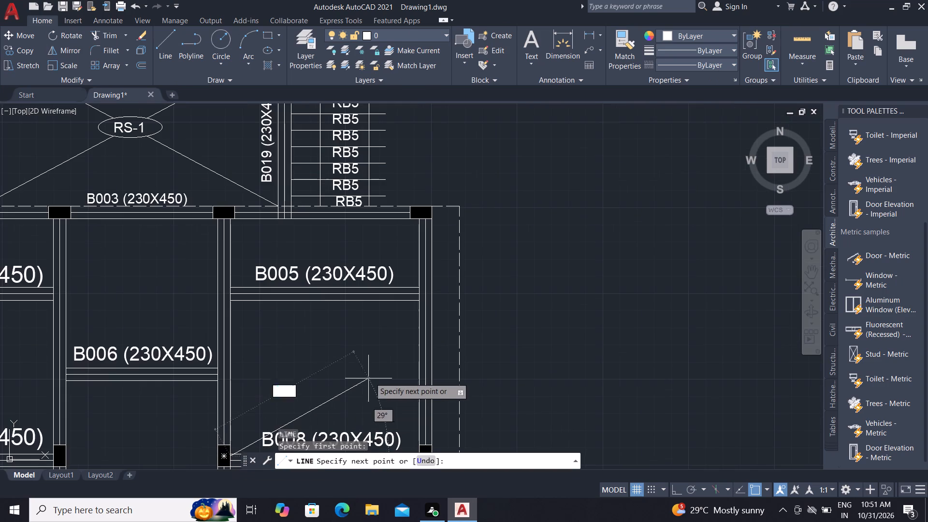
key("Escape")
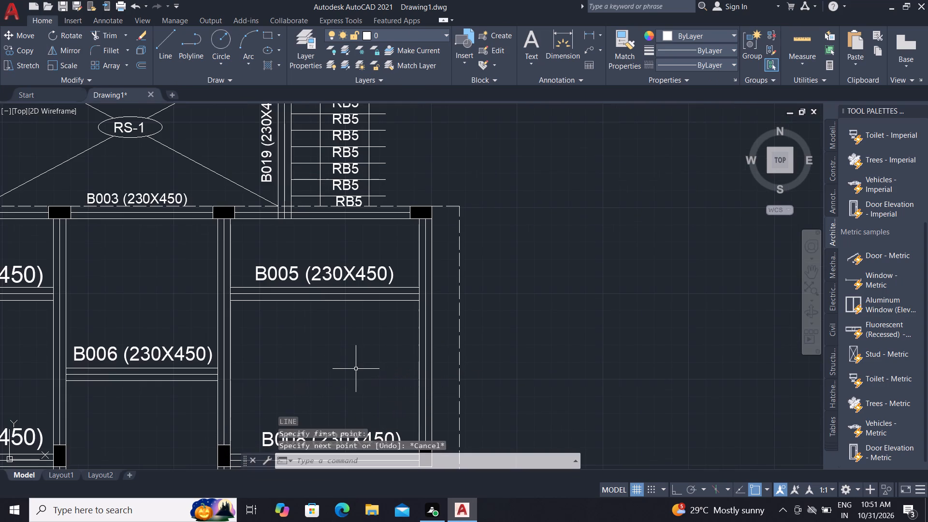
Draw a diagonal line across the lower right bay from B005's right inner corner to B008's left inner corner.
key("l")
key("space")
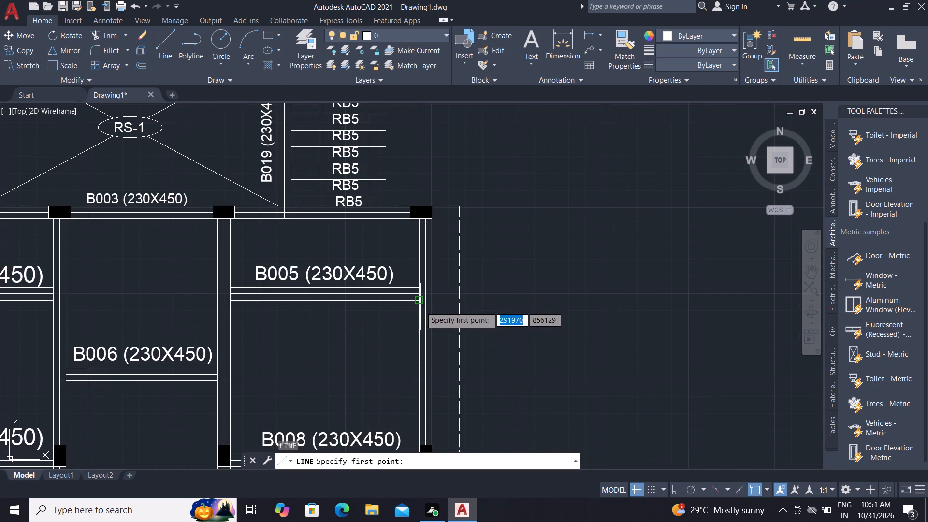
left_click(419, 302)
scroll(409, 243, "down", 1)
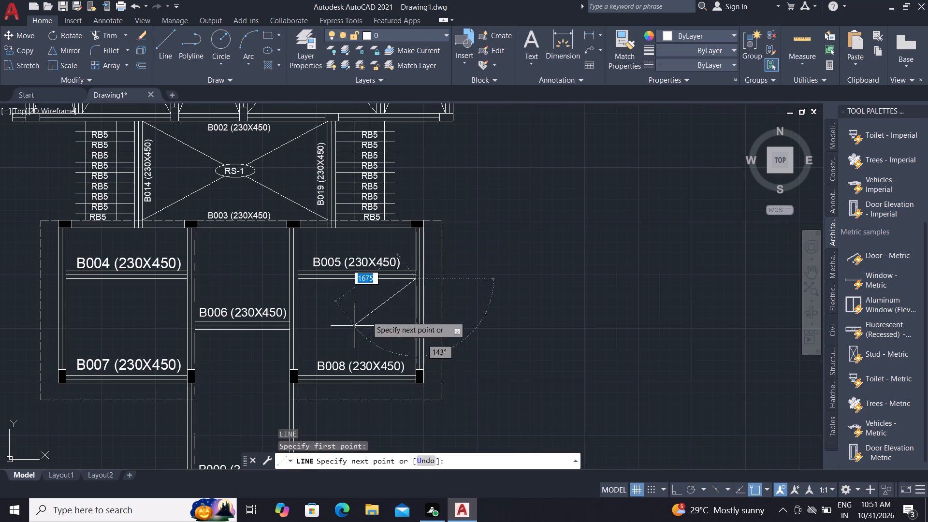
scroll(296, 380, "up", 4)
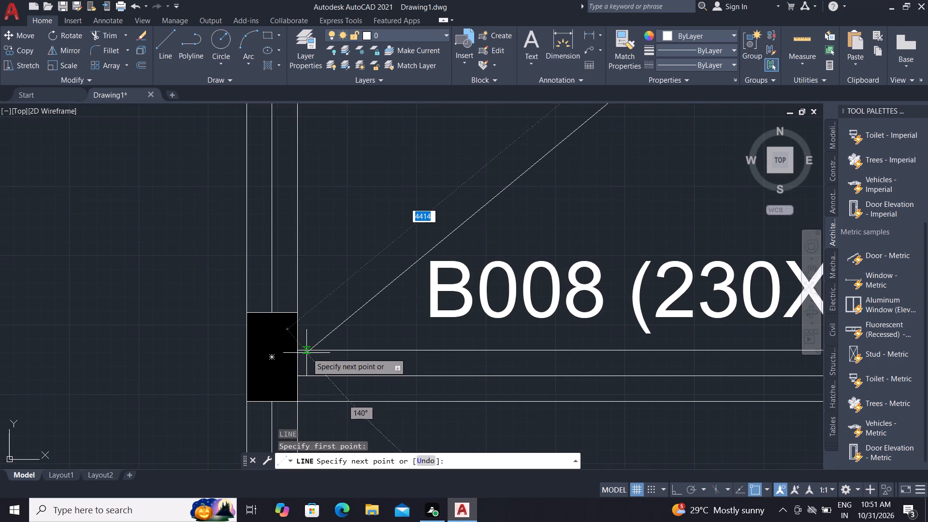
left_click(298, 350)
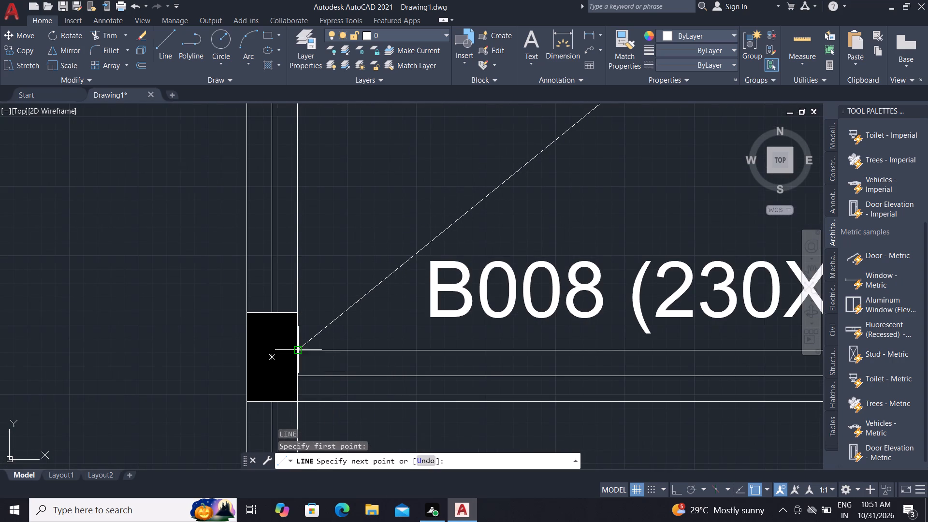
key("Escape")
Draw the second diagonal of the lower right bay, from B005's left inner corner to B008's right inner corner.
key("l")
key("space")
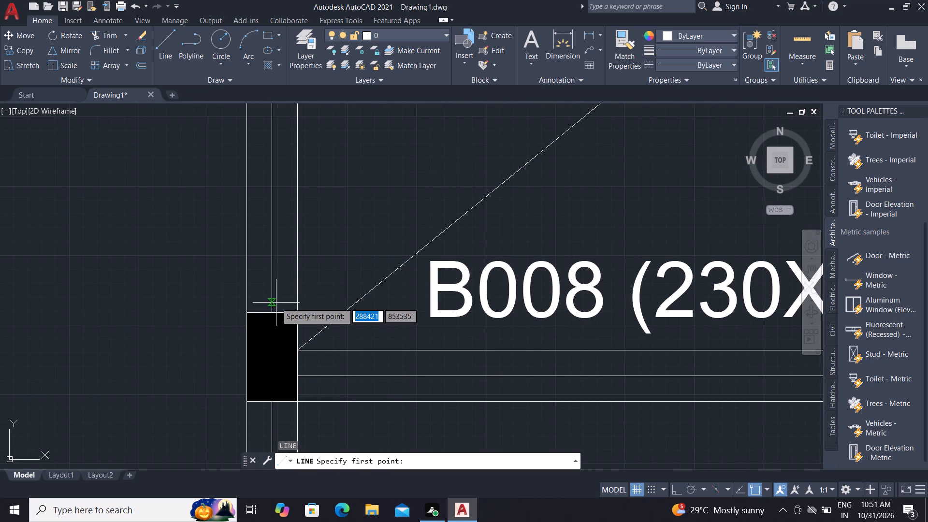
scroll(287, 320, "down", 1)
scroll(367, 254, "down", 2)
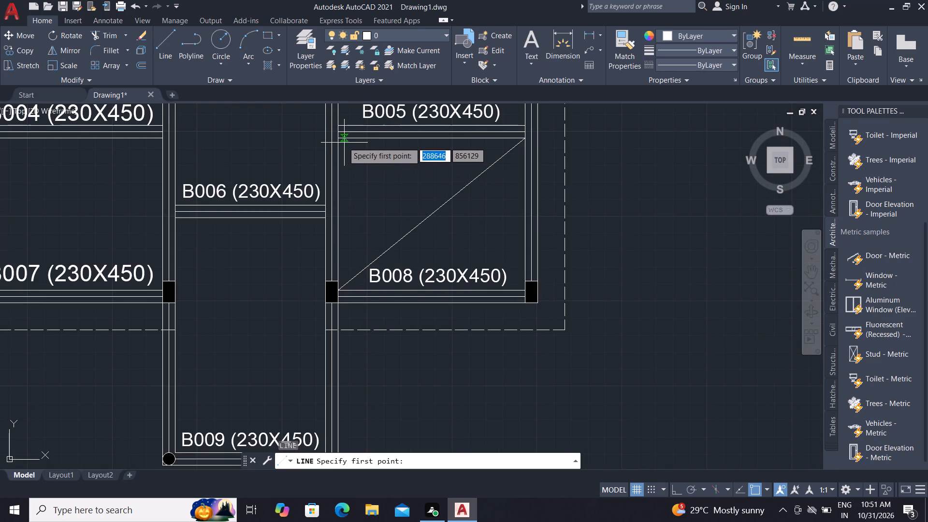
left_click(334, 136)
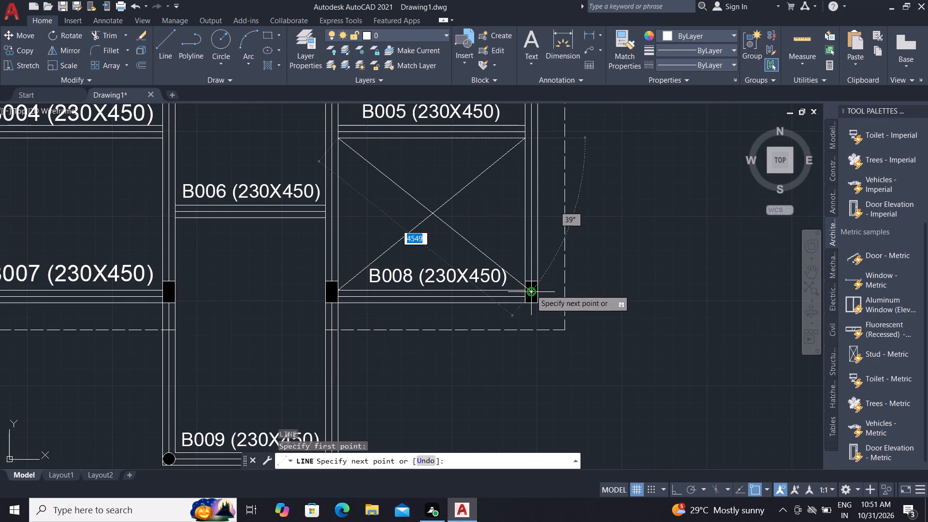
scroll(522, 290, "up", 3)
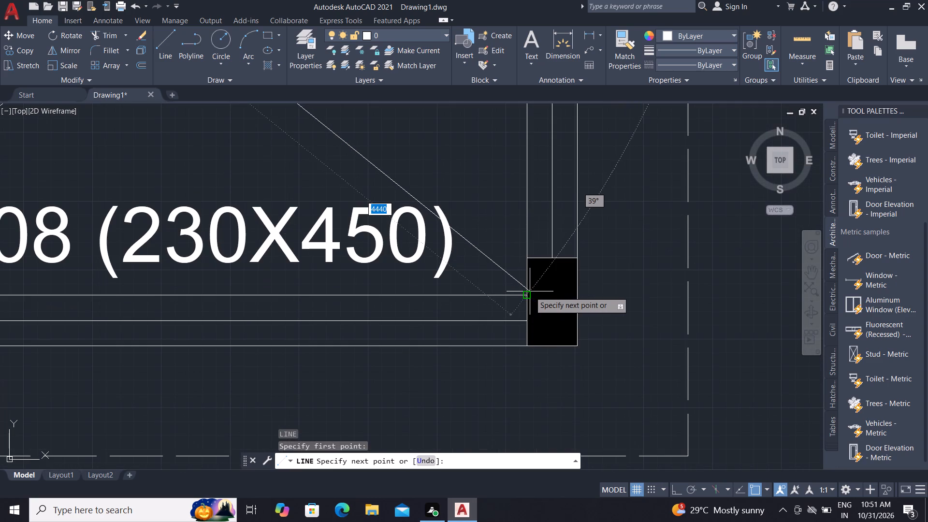
left_click(529, 293)
key("Escape")
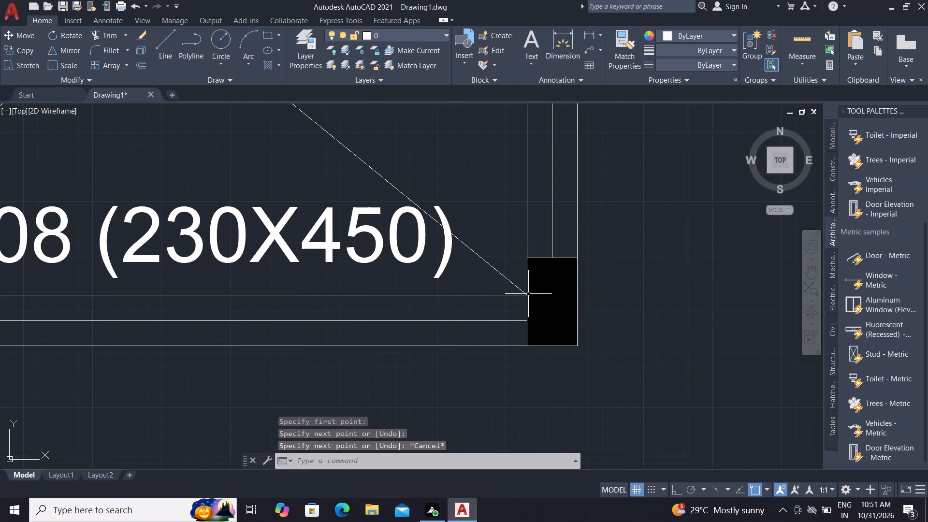
Draw a diagonal line across the lower middle bay from B009's left inner corner to B006's lower right corner.
scroll(527, 272, "down", 4)
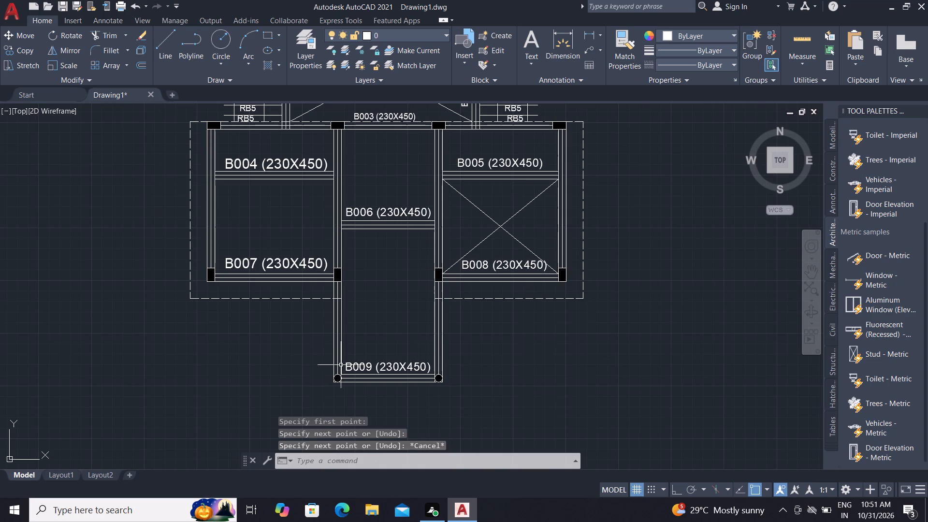
type("L")
key("space")
scroll(345, 374, "up", 3)
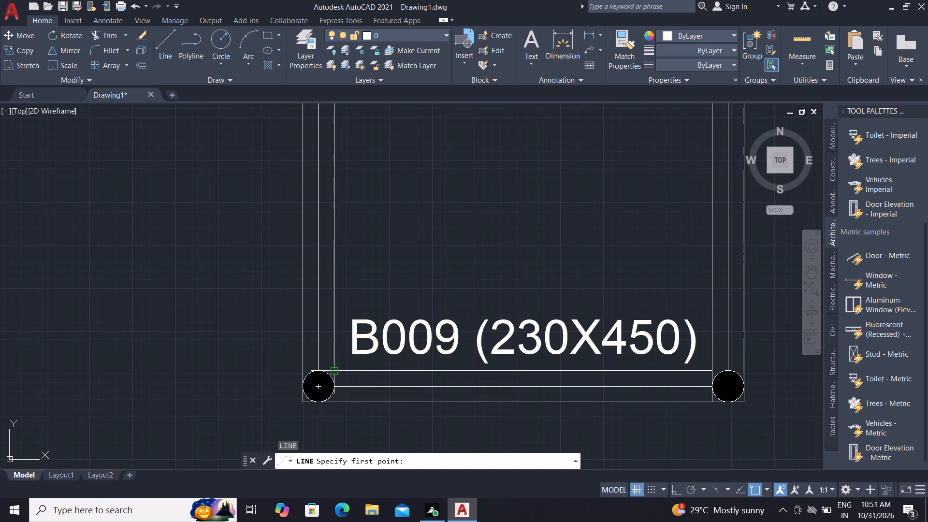
left_click(334, 370)
scroll(404, 265, "down", 1)
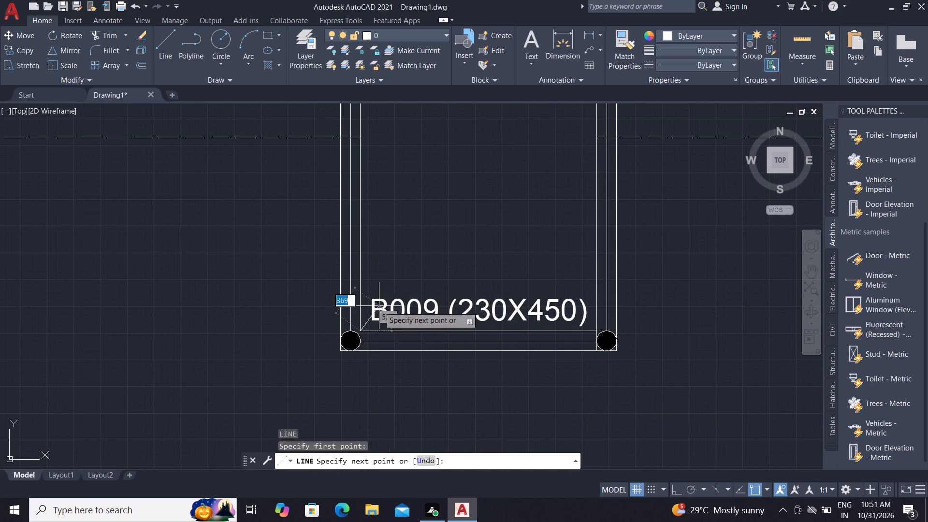
scroll(377, 308, "down", 2)
scroll(460, 165, "up", 3)
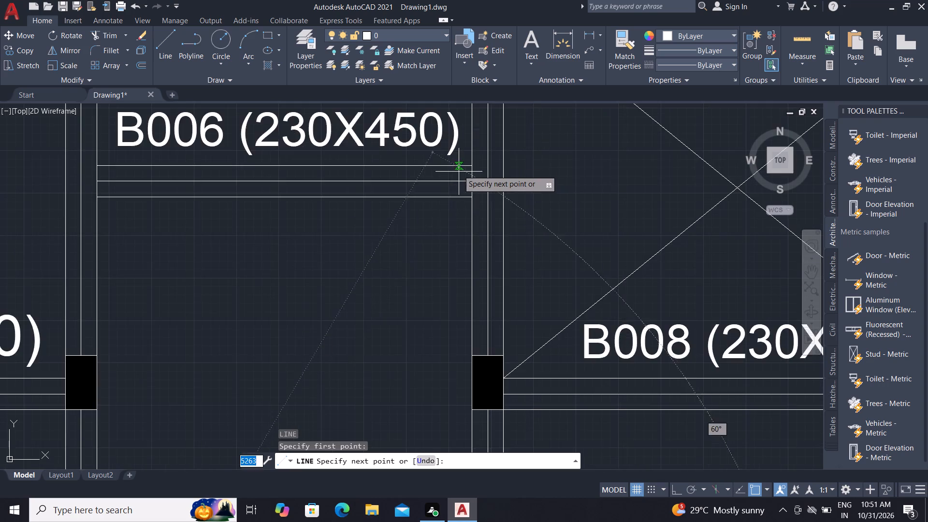
scroll(462, 184, "up", 2)
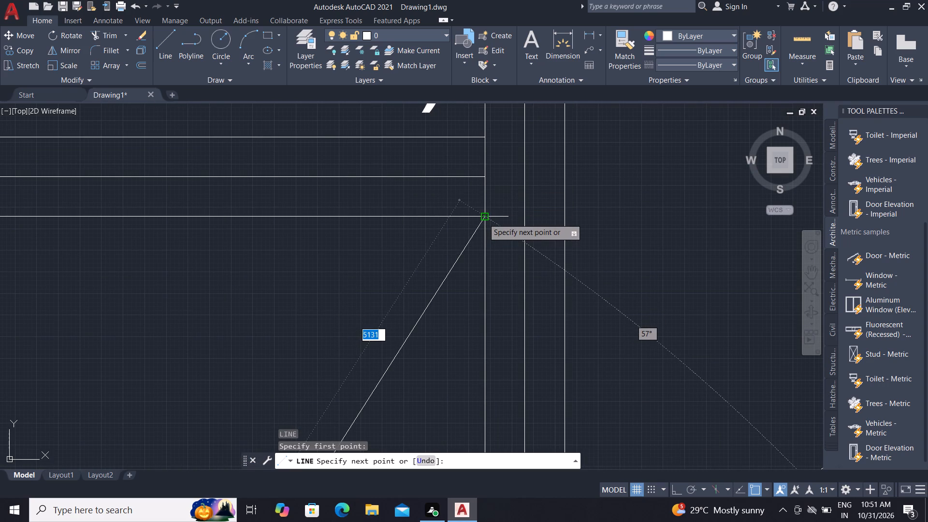
left_click(483, 218)
key("Escape")
Draw the crossing diagonal in the lower middle bay from B006's lower left corner to B009's right inner corner.
key("l")
key("space")
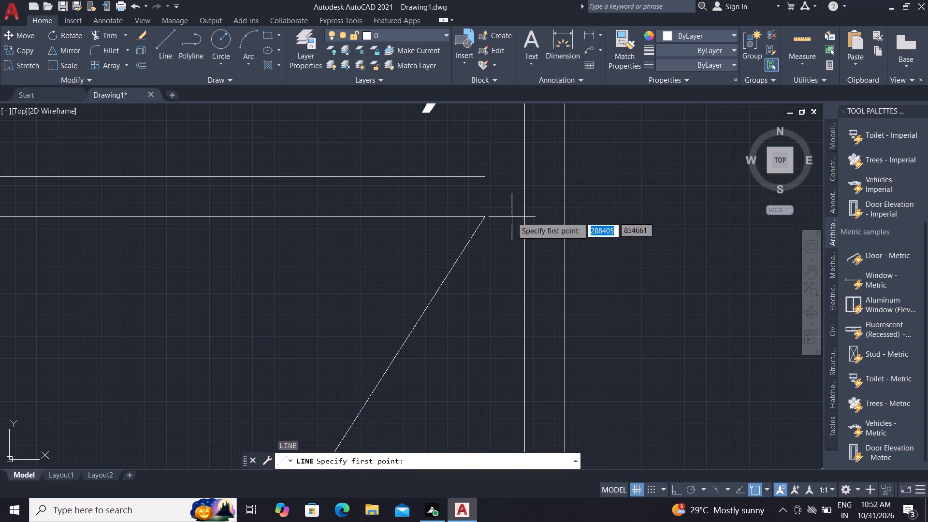
scroll(510, 217, "down", 2)
left_click(128, 218)
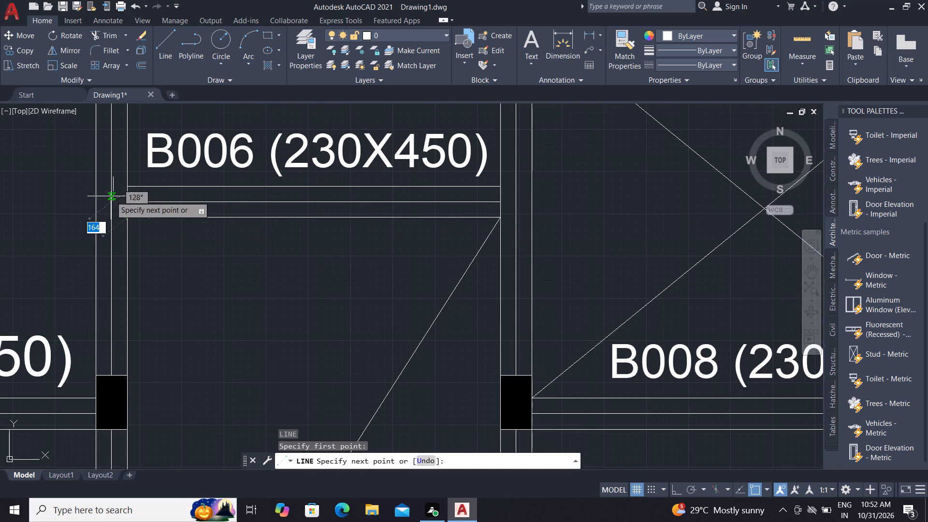
scroll(111, 195, "down", 2)
scroll(265, 435, "up", 2)
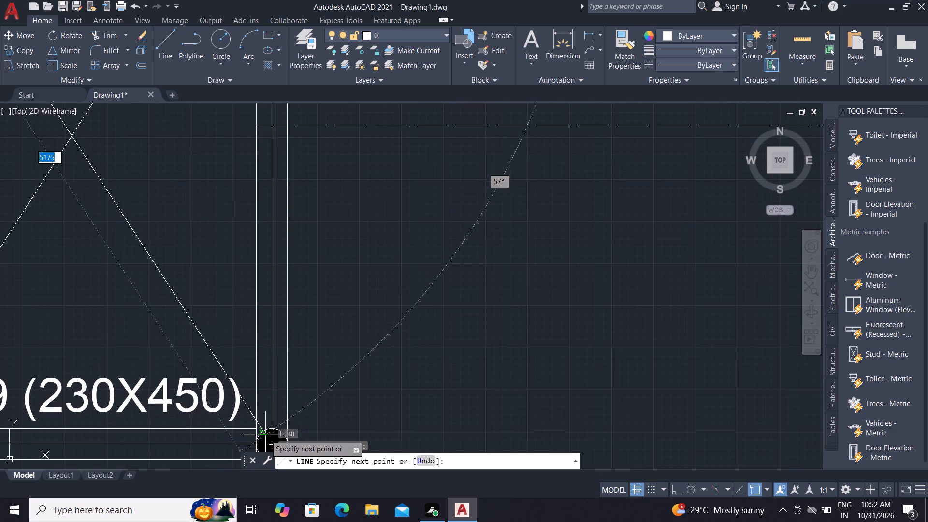
scroll(260, 434, "up", 2)
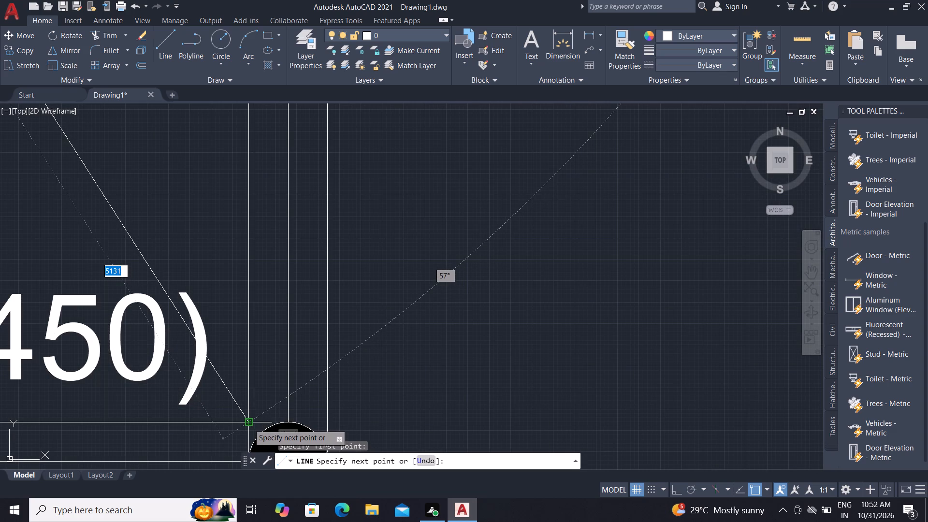
left_click(248, 424)
key("Escape")
Draw a diagonal line across the lower left bay from B007's left inner corner to B004's lower right corner.
scroll(339, 384, "down", 4)
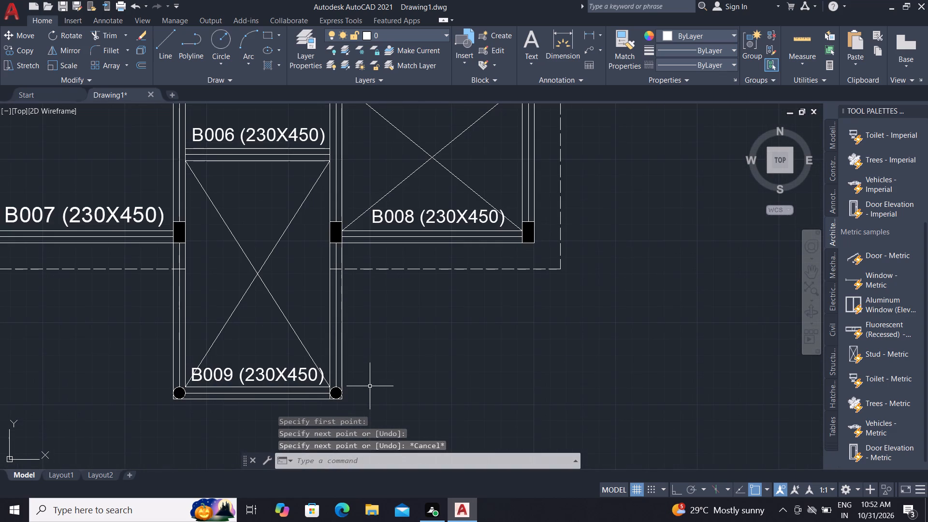
scroll(310, 358, "down", 1)
scroll(110, 270, "up", 2)
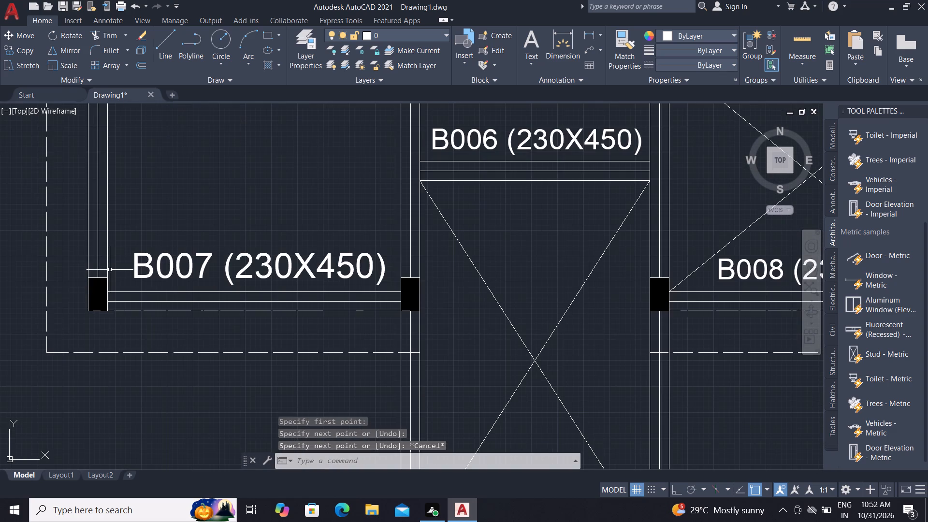
type("L")
key("space")
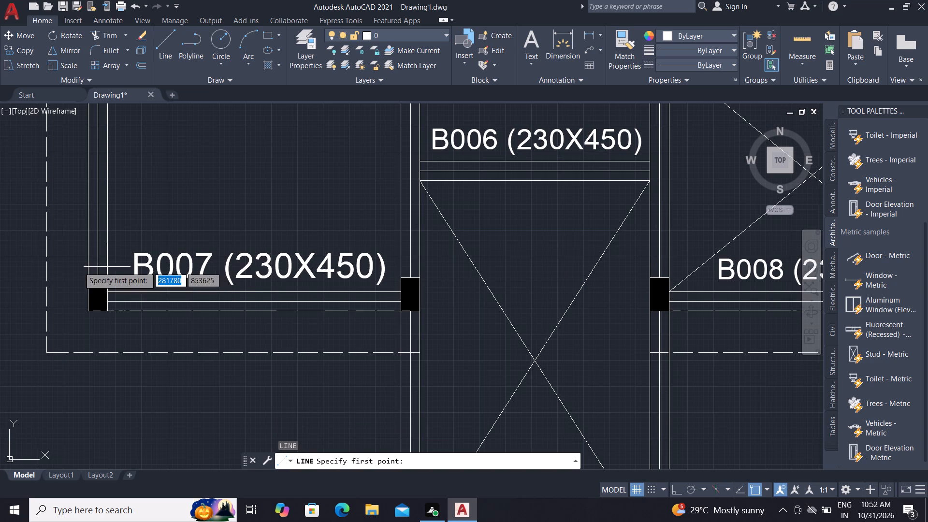
left_click(106, 289)
scroll(162, 242, "down", 1)
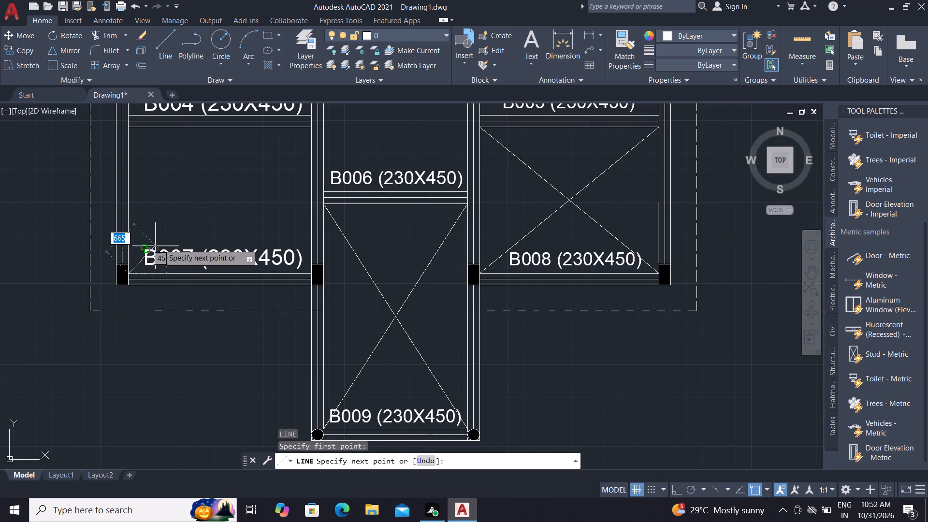
left_click(311, 128)
key("Escape")
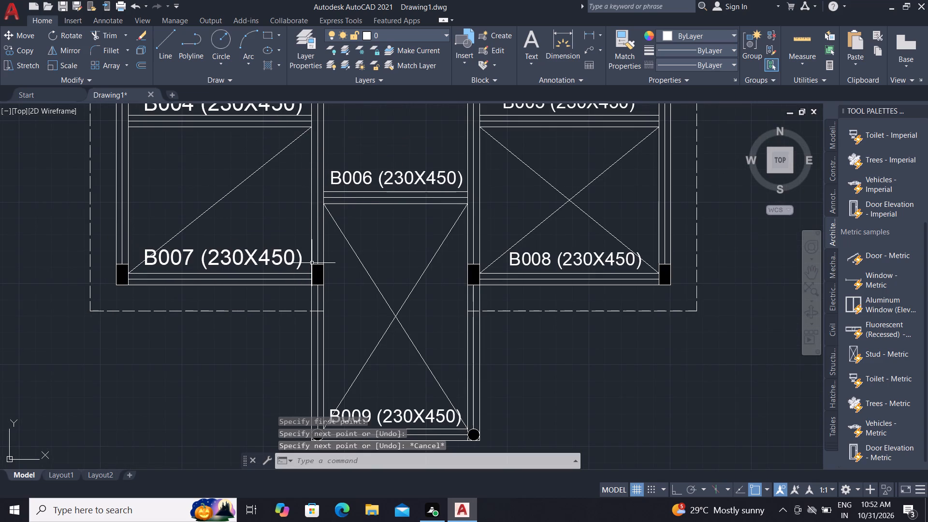
Draw the crossing diagonal in the lower left bay from B007's right inner corner to B004's lower left corner.
type("L")
key("space")
scroll(317, 274, "up", 2)
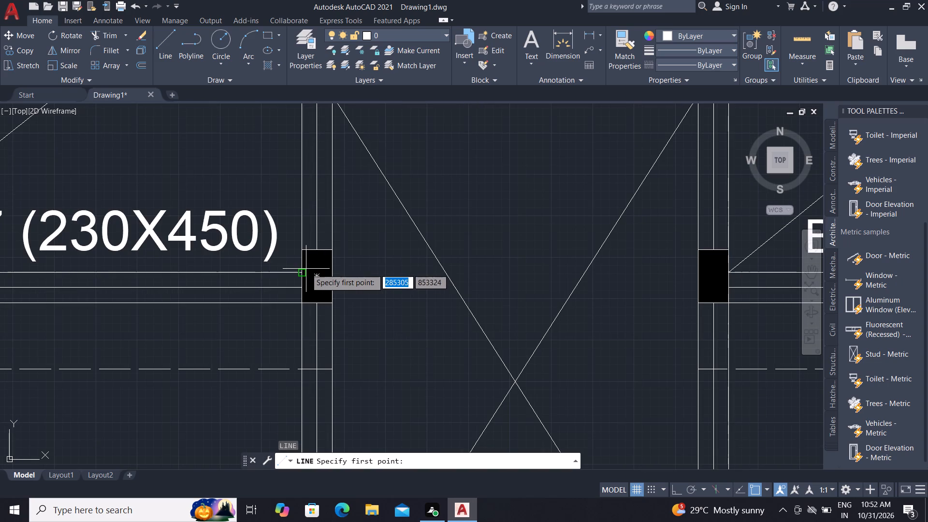
left_click(302, 273)
scroll(245, 242, "down", 3)
scroll(168, 153, "up", 1)
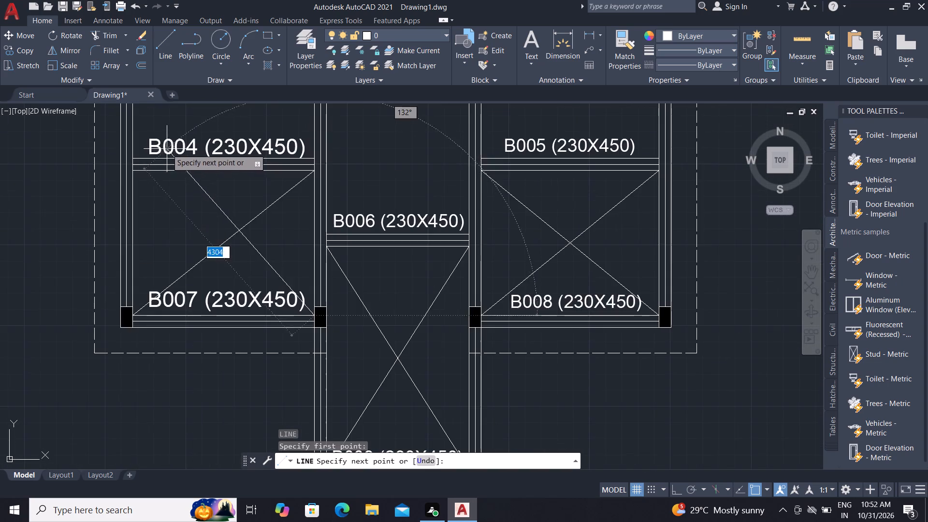
scroll(112, 165, "up", 5)
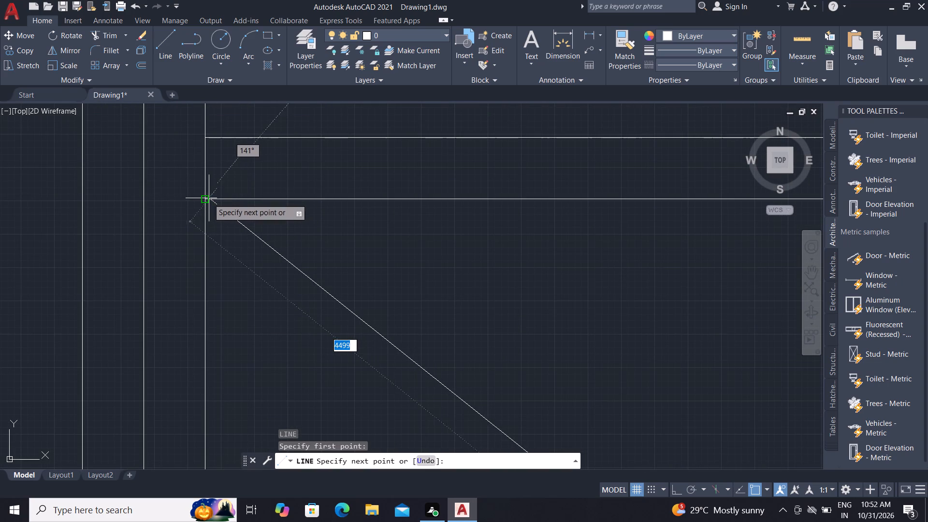
left_click(205, 200)
key("Escape")
Draw a diagonal line across the bay above B004, from B004's upper left corner to the bay's upper right inner corner.
scroll(79, 247, "down", 2)
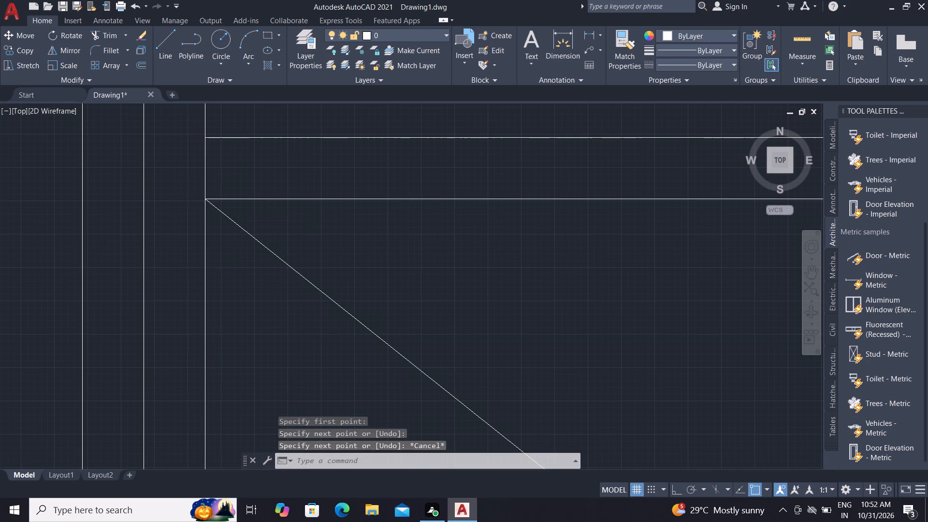
scroll(358, 221, "down", 1)
scroll(674, 218, "up", 1)
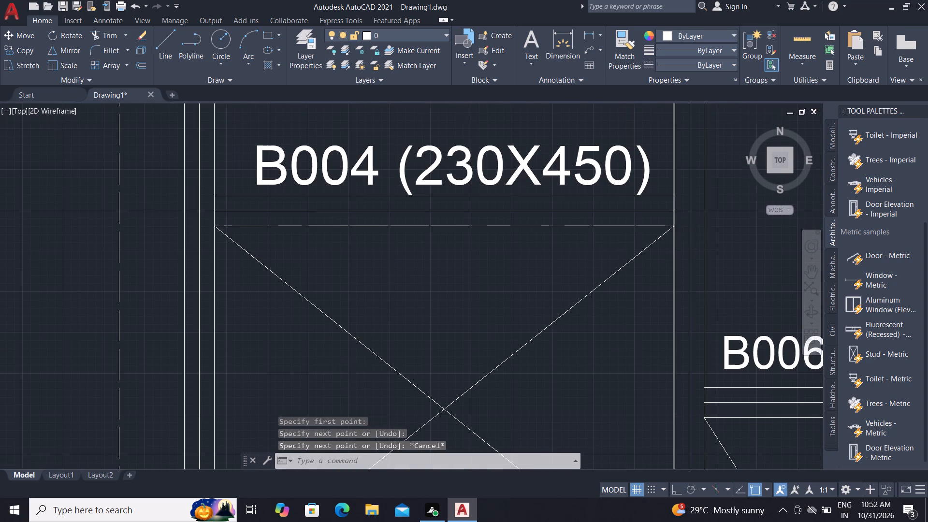
scroll(602, 295, "down", 5)
scroll(571, 271, "up", 3)
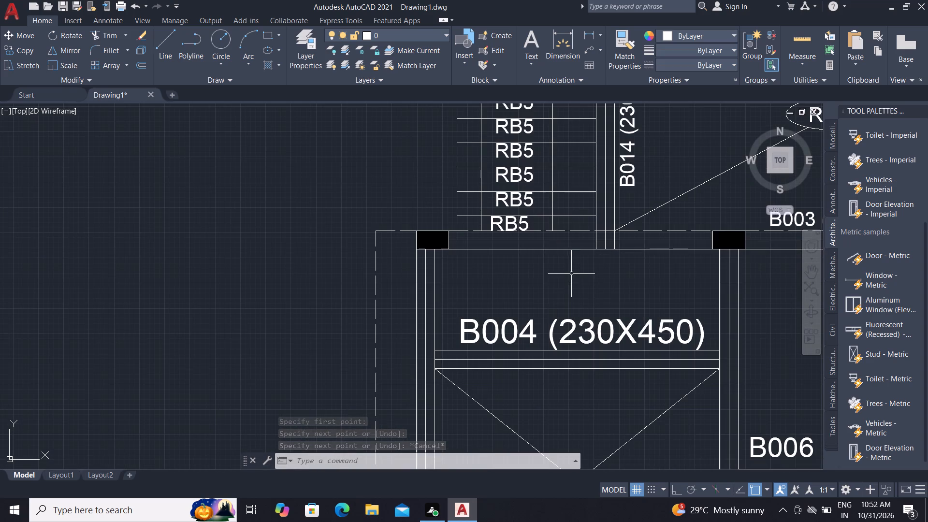
type("L")
key("space")
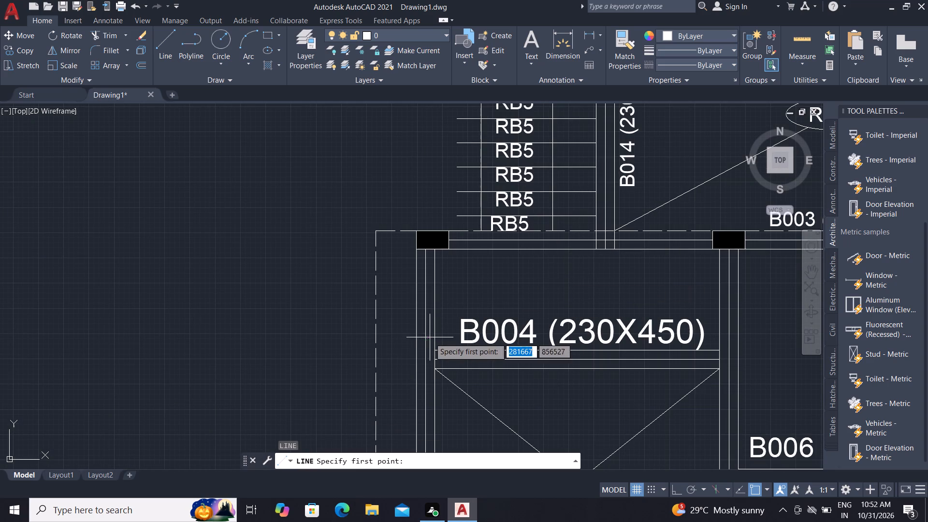
left_click(435, 348)
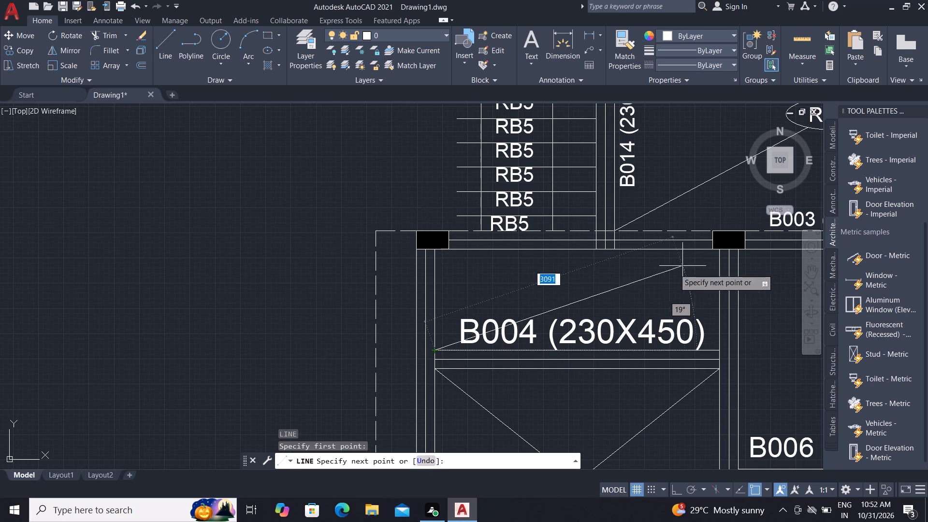
left_click(719, 251)
scroll(718, 248, "up", 2)
key("Escape")
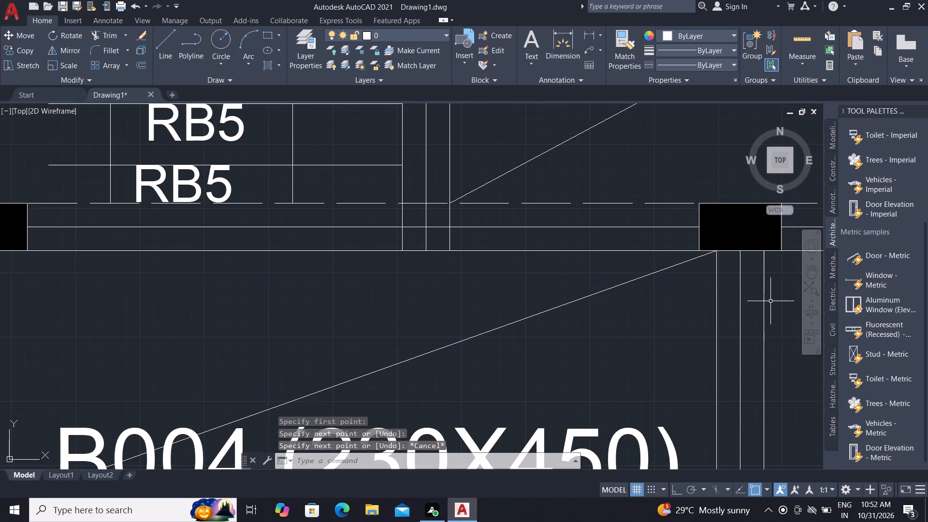
Draw the crossing diagonal above B004, from the bay's upper left inner corner to B004's upper right corner.
key("l")
key("space")
scroll(638, 247, "down", 2)
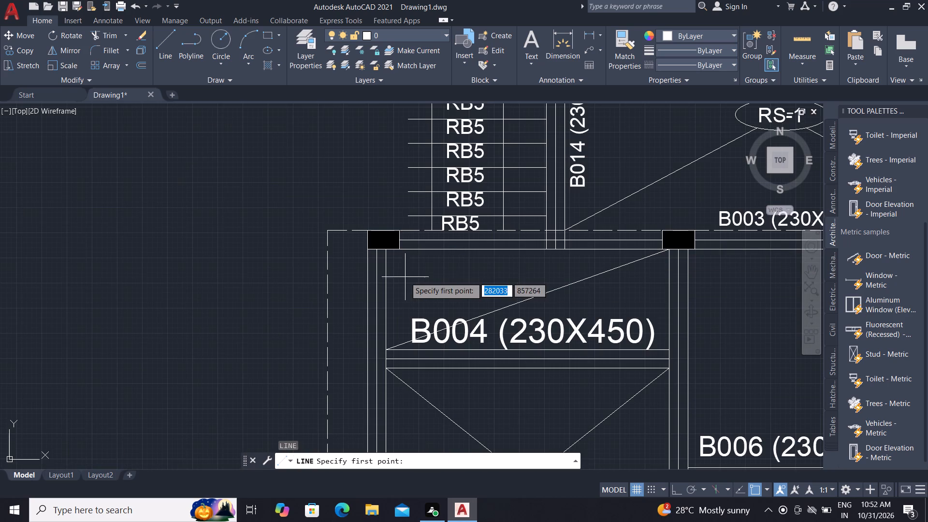
left_click(387, 250)
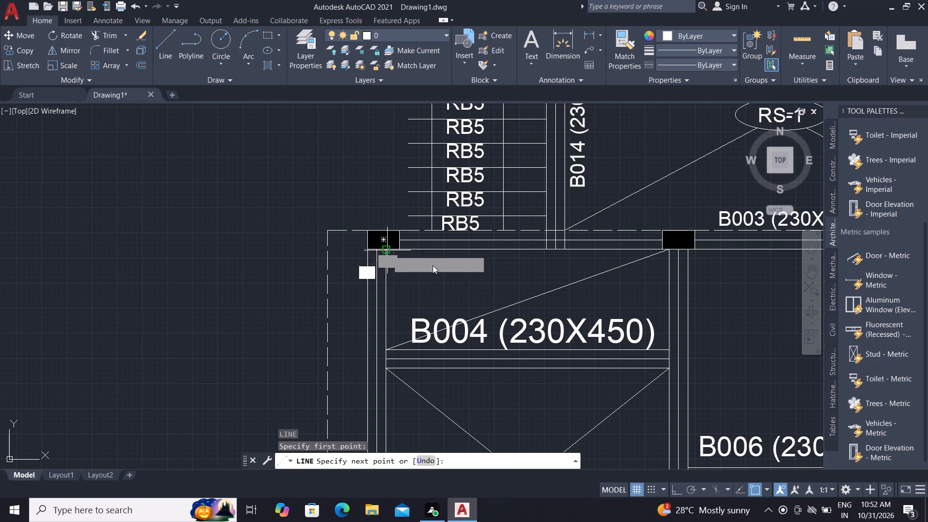
left_click(669, 348)
key("Escape")
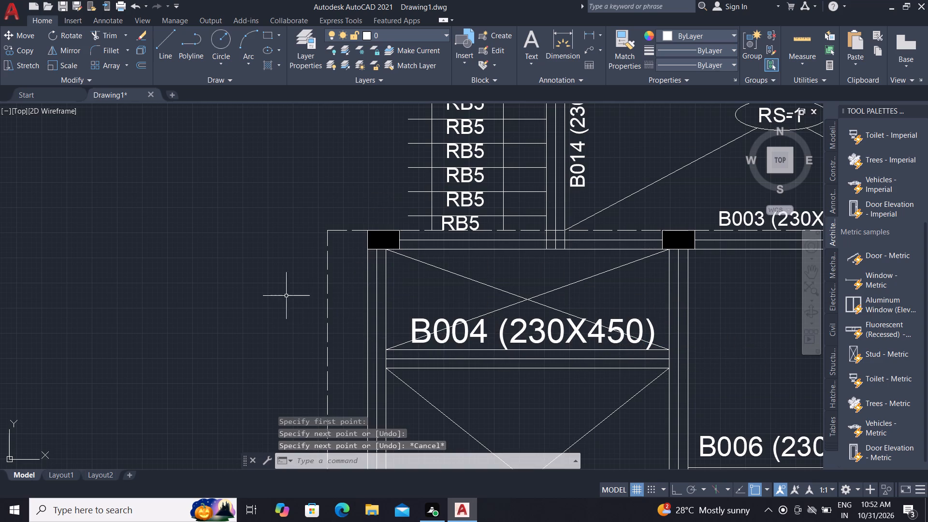
Draw a diagonal line across the bay between B003 and B006, from B006's upper left corner to the bay's upper right inner corner.
scroll(285, 295, "down", 2)
type("L")
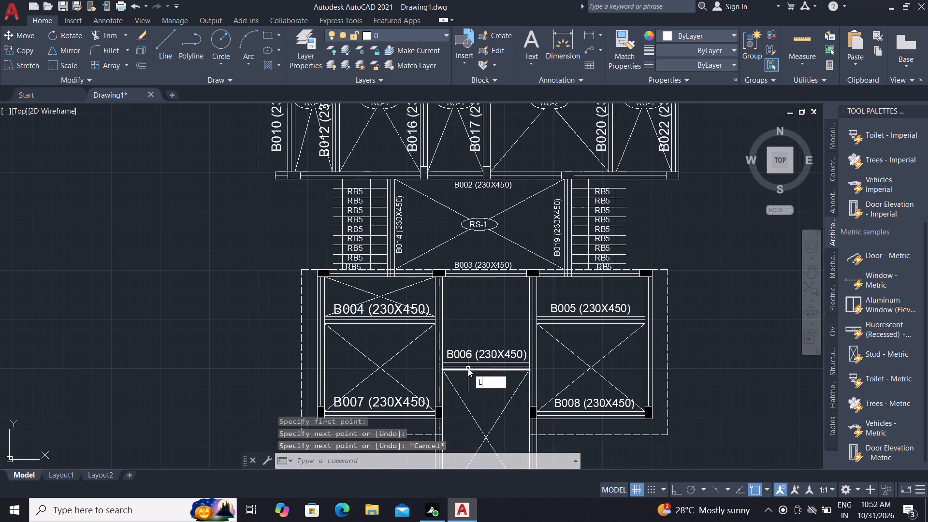
key("space")
scroll(445, 361, "up", 4)
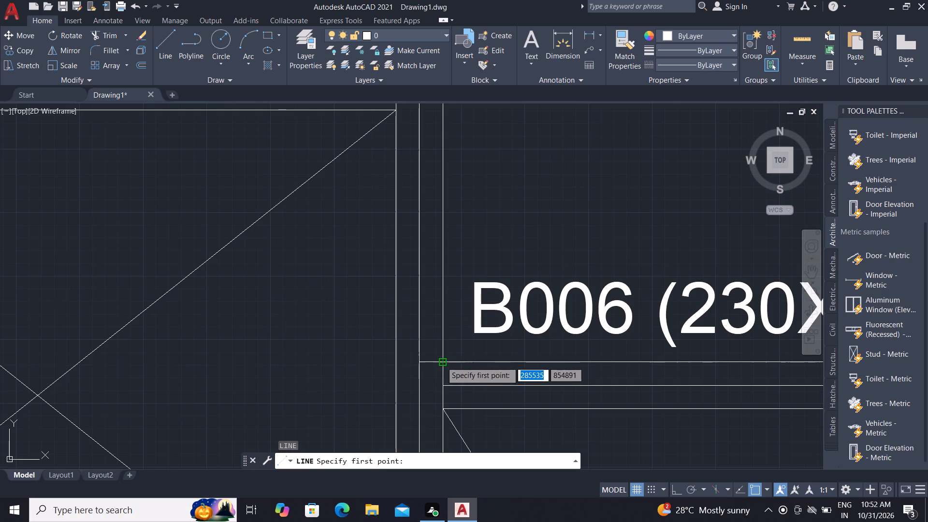
left_click(442, 362)
scroll(256, 392, "down", 2)
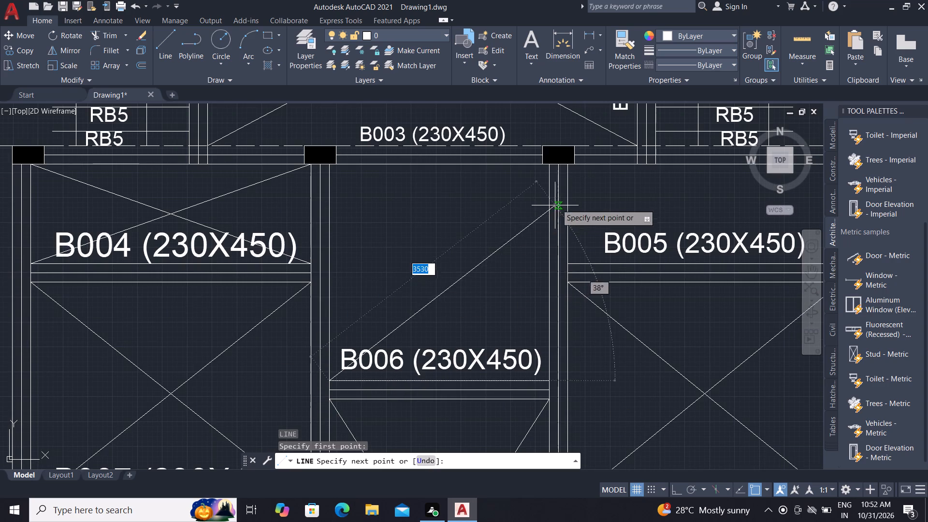
left_click(549, 164)
key("space")
key("space")
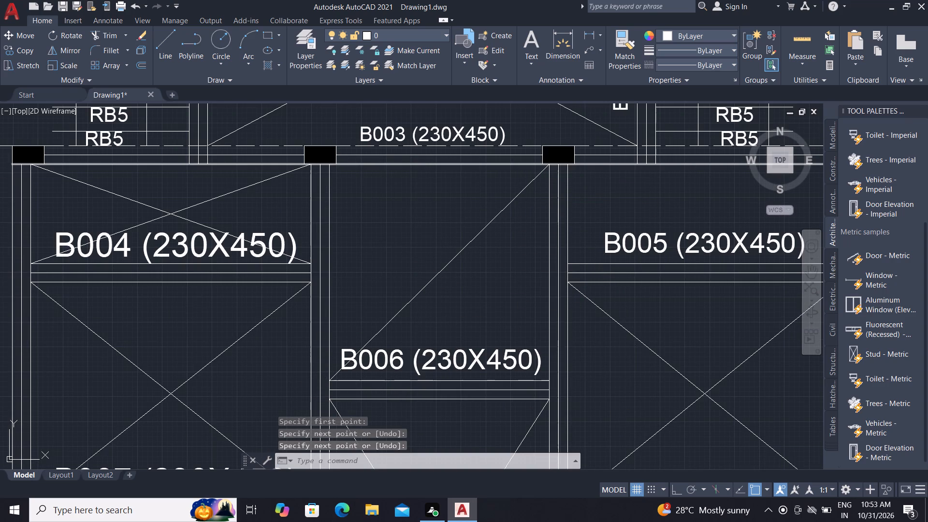
Draw the crossing diagonal between B003 and B006, from the bay's upper left inner corner to B006's upper right corner.
left_click(329, 164)
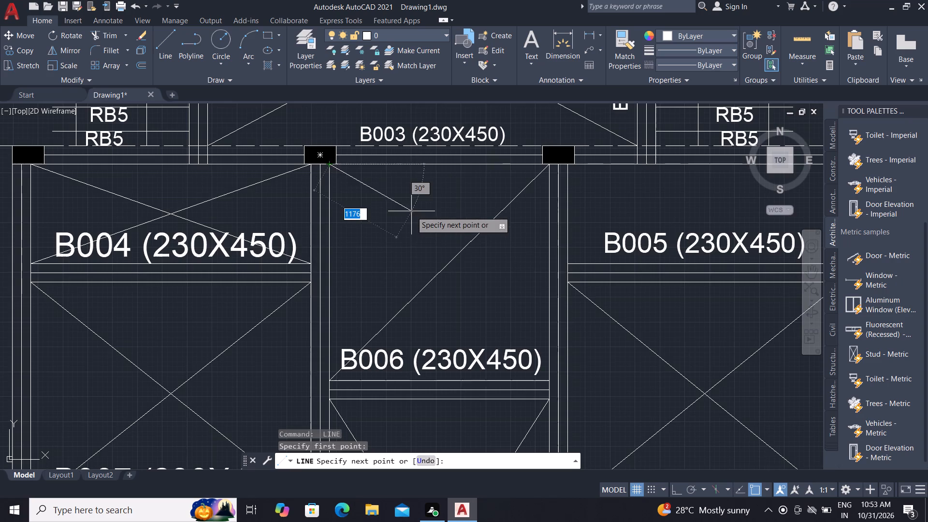
scroll(411, 210, "down", 2)
scroll(460, 289, "up", 5)
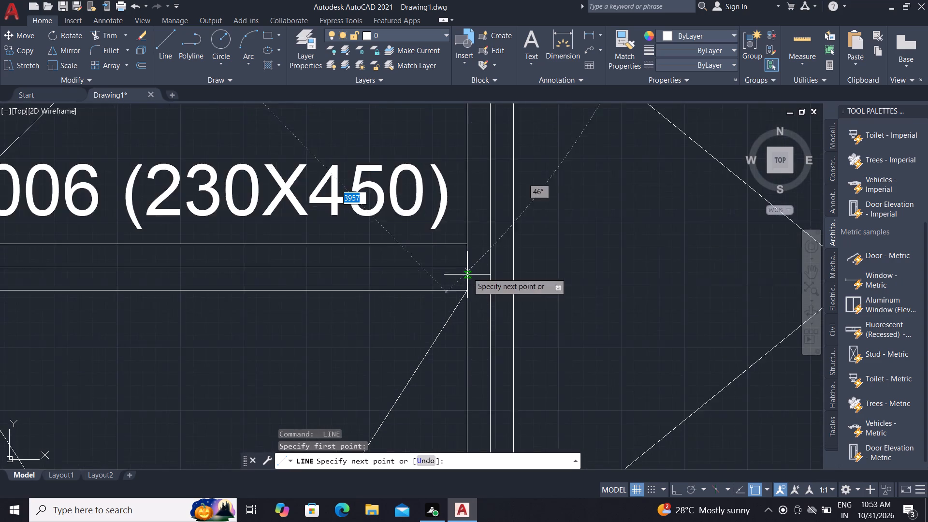
left_click(465, 229)
key("space")
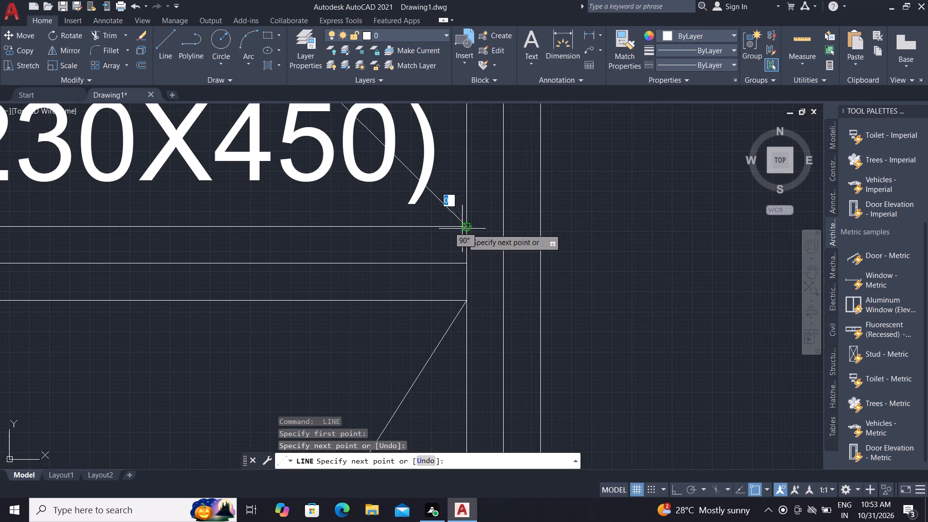
Draw a diagonal line across the bay above B005, from B005's upper left corner to the bay's upper right inner corner.
scroll(380, 286, "down", 2)
scroll(383, 328, "down", 2)
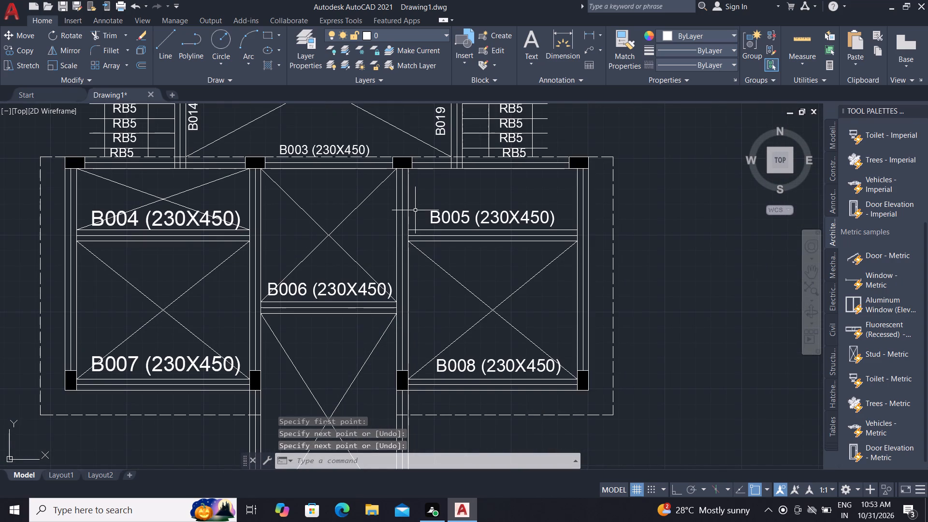
key("space")
left_click(409, 232)
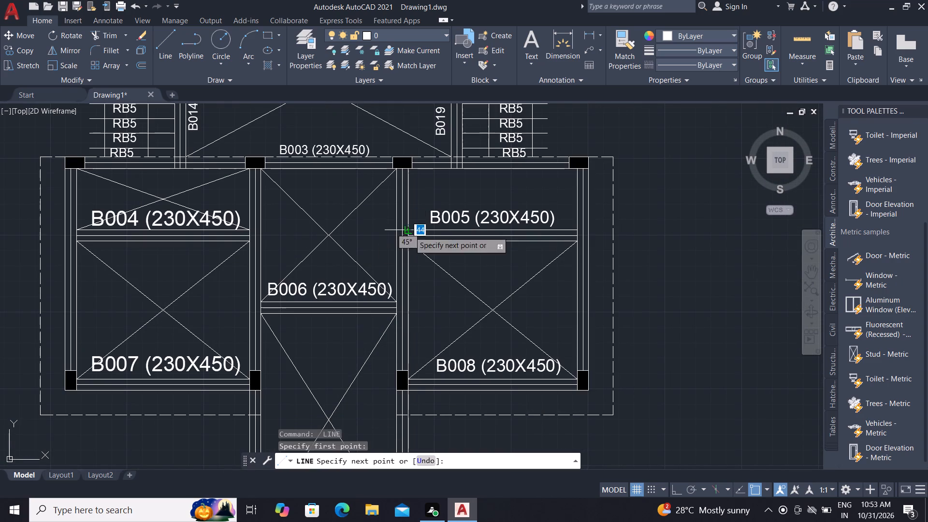
left_click(575, 173)
scroll(581, 163, "up", 1)
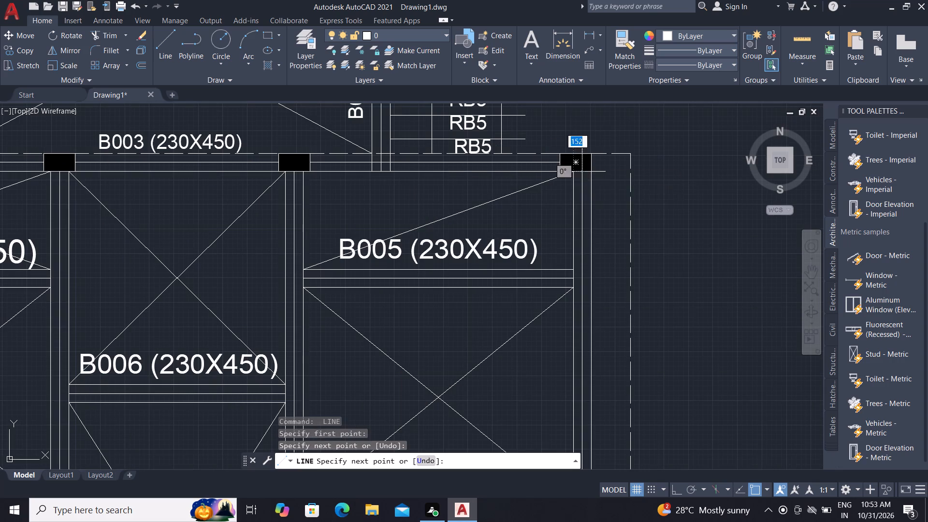
key("space")
Draw the crossing diagonal above B005, from B005's upper right corner to the bay's upper left inner corner.
key("space")
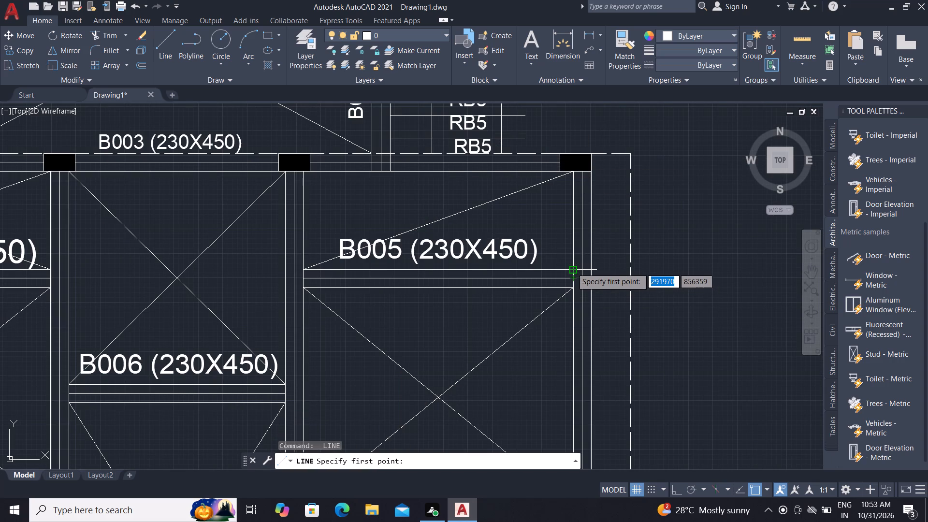
left_click(572, 267)
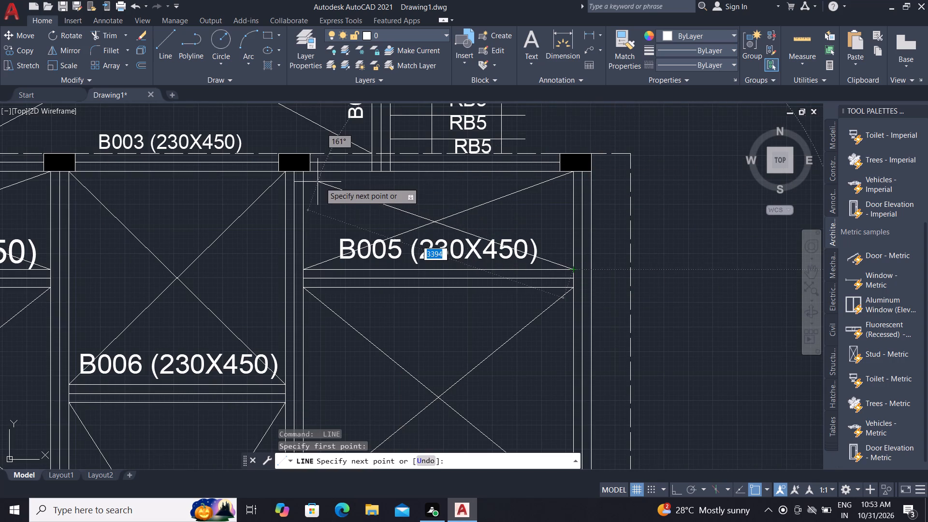
left_click(300, 174)
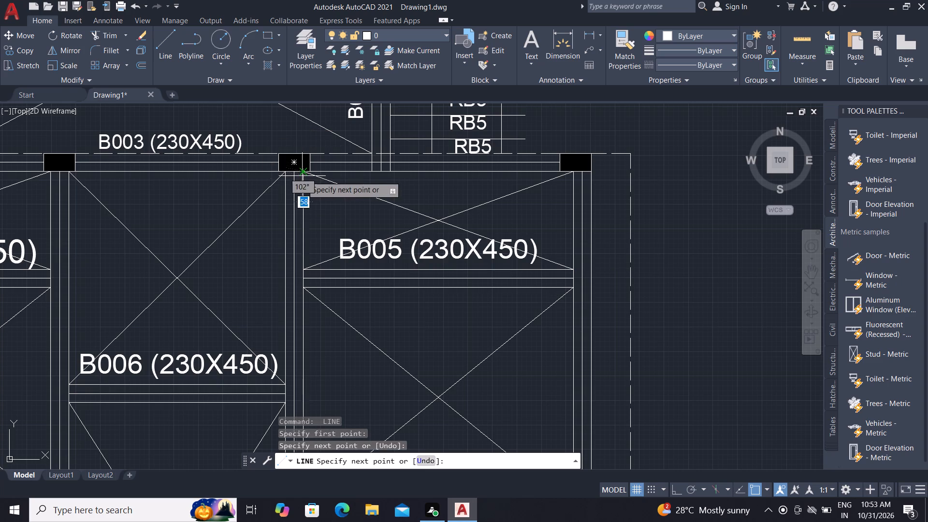
key("Escape")
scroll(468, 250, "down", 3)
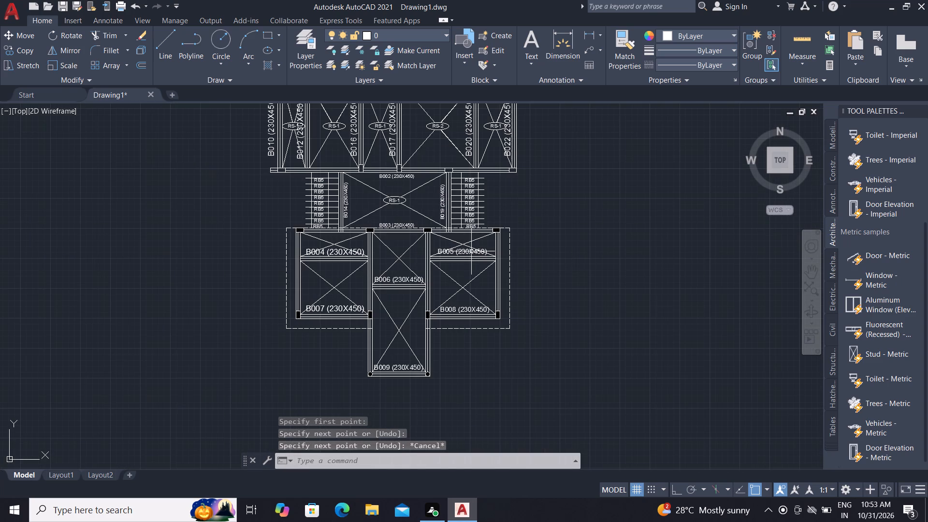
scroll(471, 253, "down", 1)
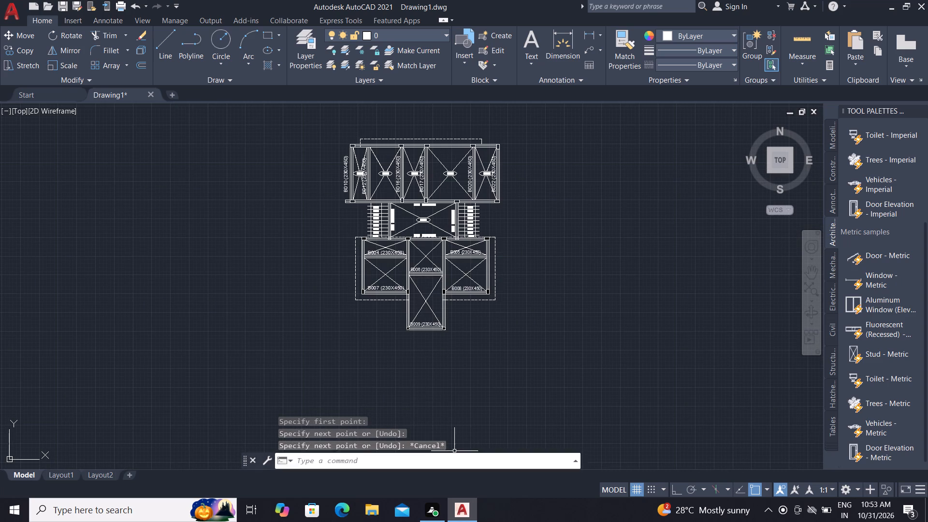
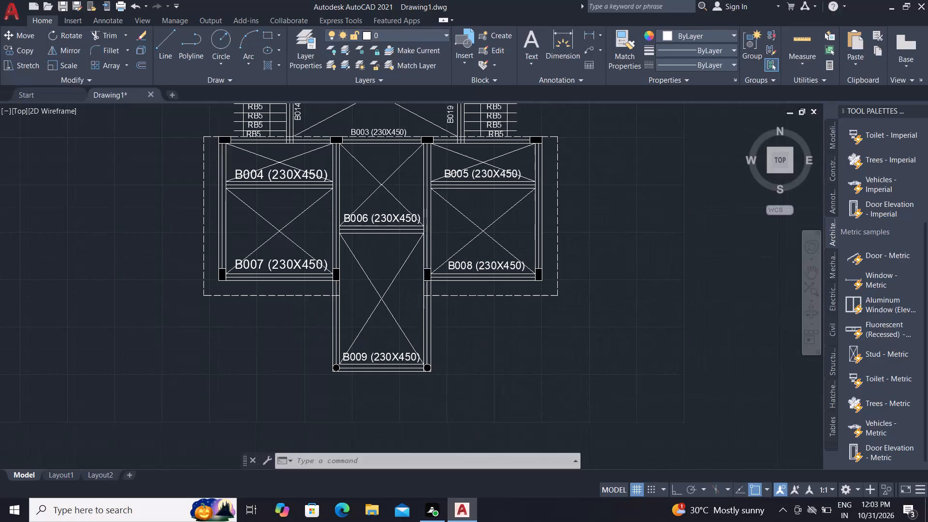
Draw an ellipse centred on the intersection of the diagonals in the panel between beams B006 and B009.
scroll(367, 292, "up", 2)
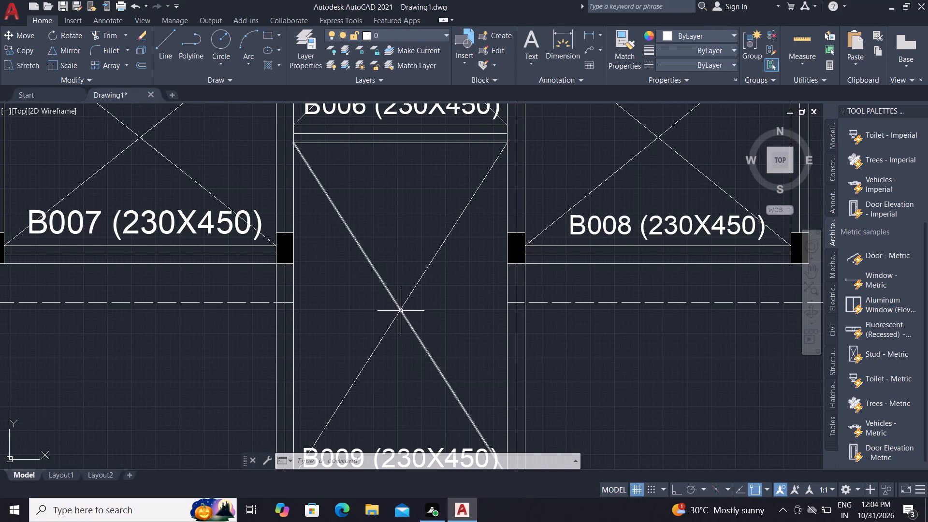
left_click(267, 50)
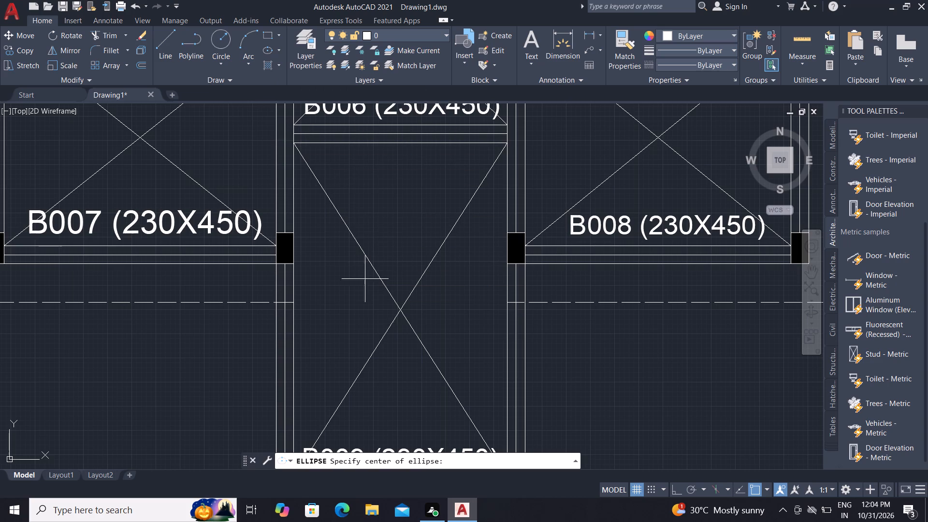
left_click(400, 309)
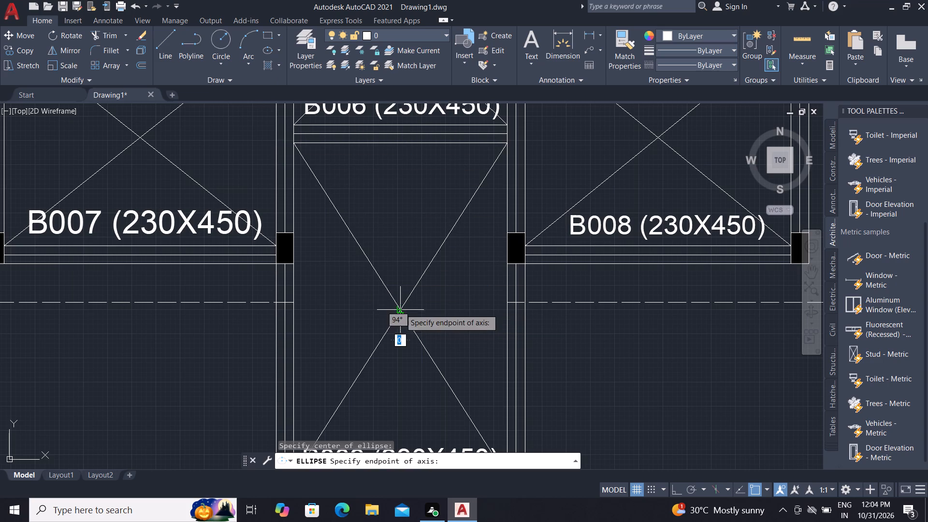
left_click(434, 311)
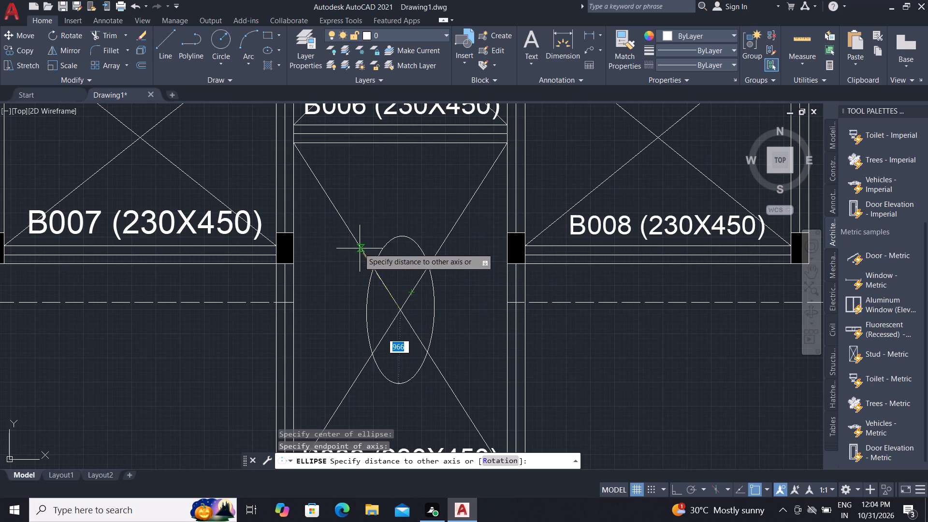
left_click(381, 295)
Trim away the parts of the crossing diagonals that lie inside the new ellipse.
scroll(415, 327, "up", 3)
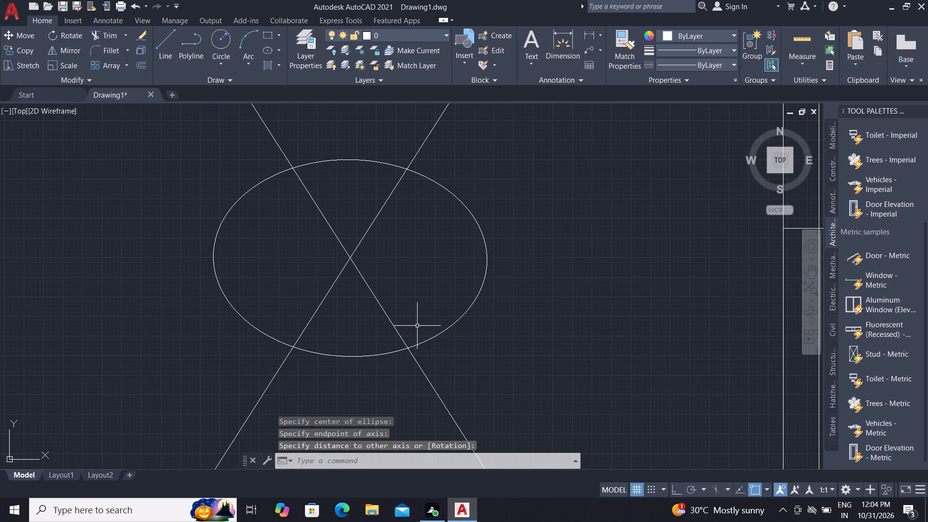
key("t")
key("r")
key("space")
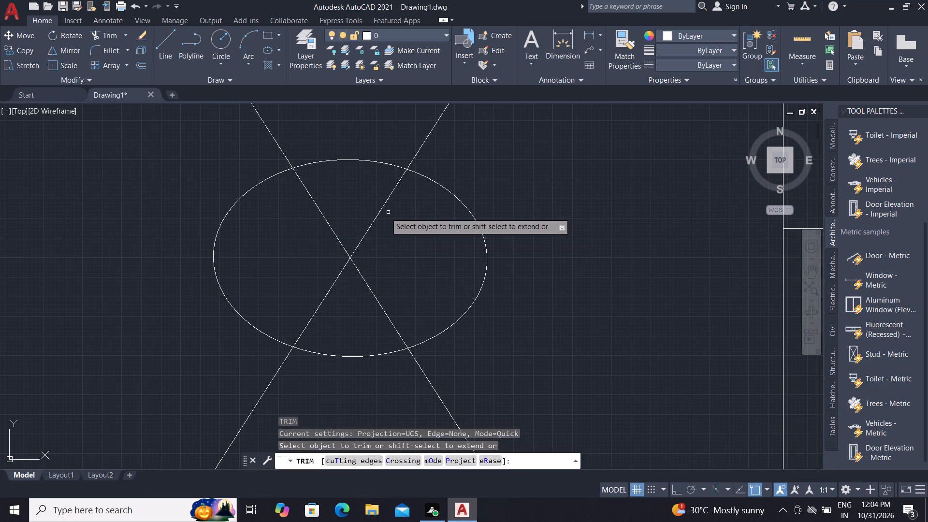
left_click(330, 222)
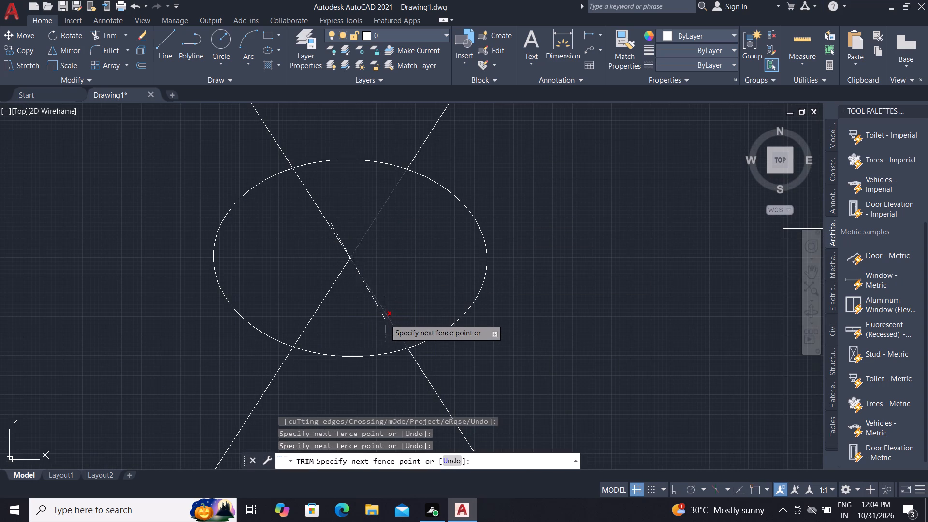
left_click(385, 319)
left_click(362, 237)
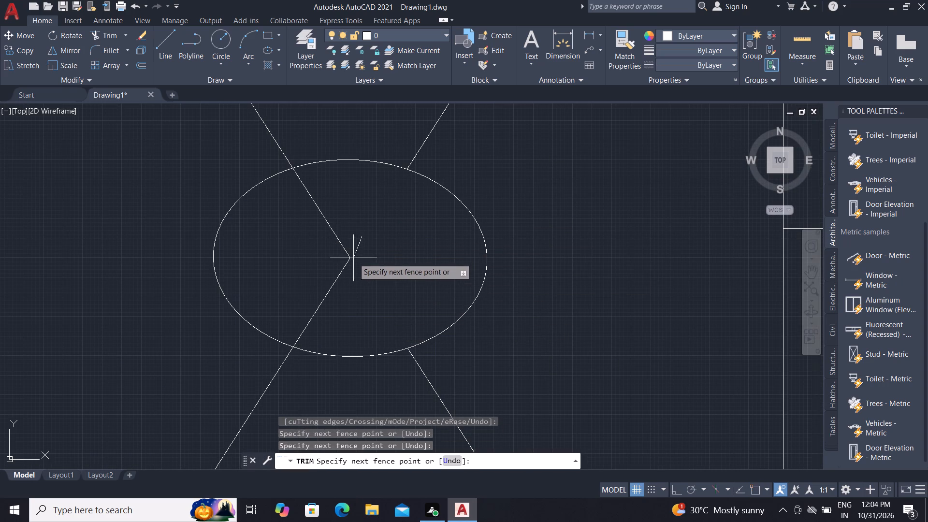
left_click(349, 260)
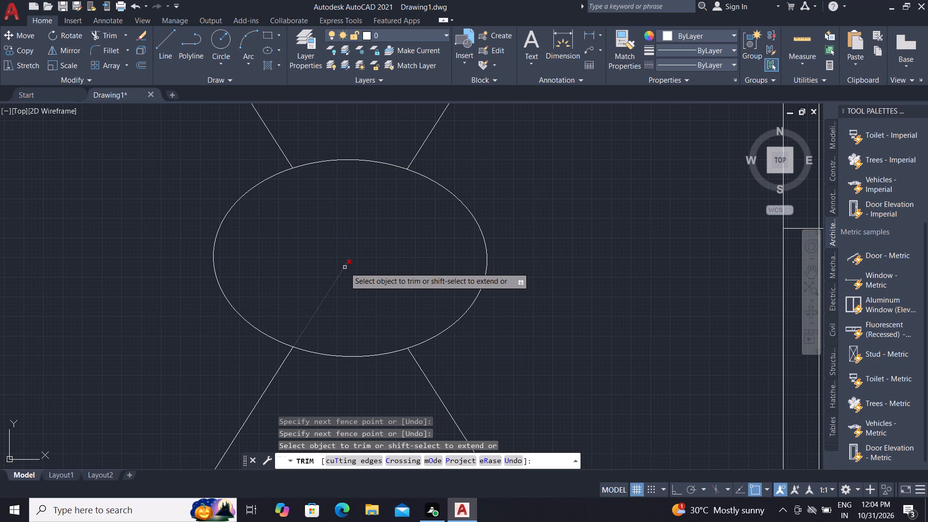
left_click(345, 267)
scroll(356, 274, "down", 4)
key("F1")
key("Escape")
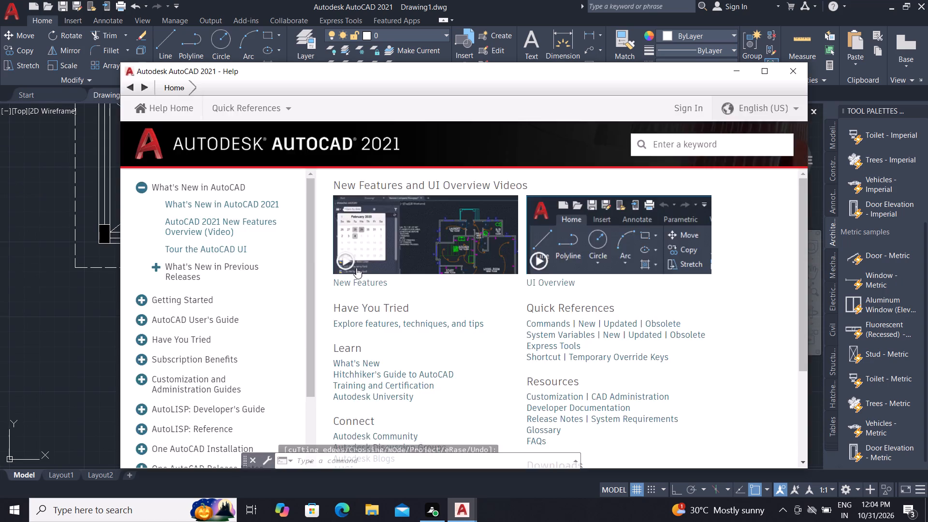
key("Escape")
left_click(790, 66)
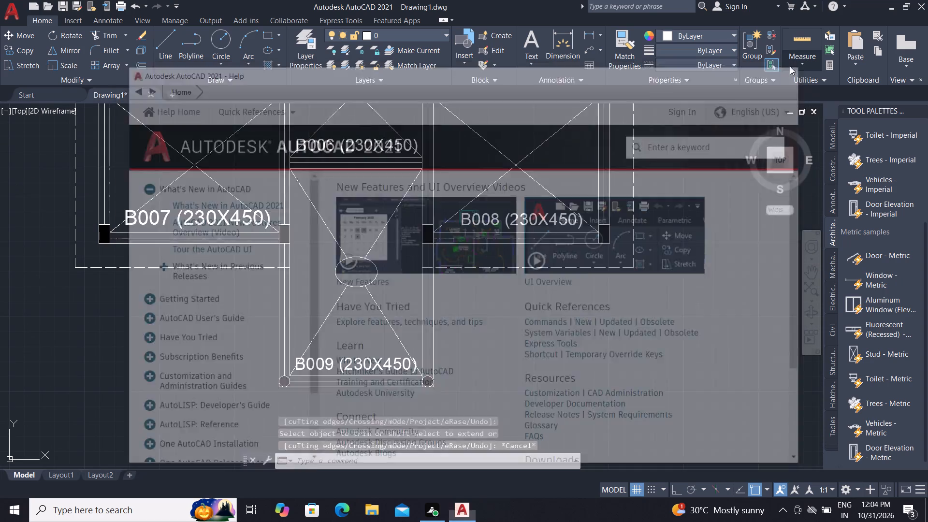
key("Escape")
key("Escape")
Delete the ellipse in the panel between beams B006 and B009.
scroll(379, 270, "down", 1)
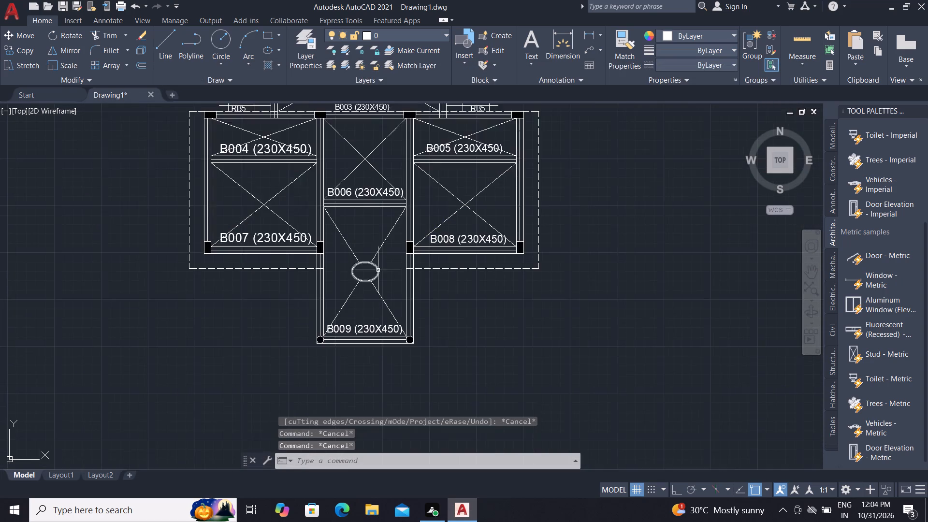
scroll(373, 270, "down", 2)
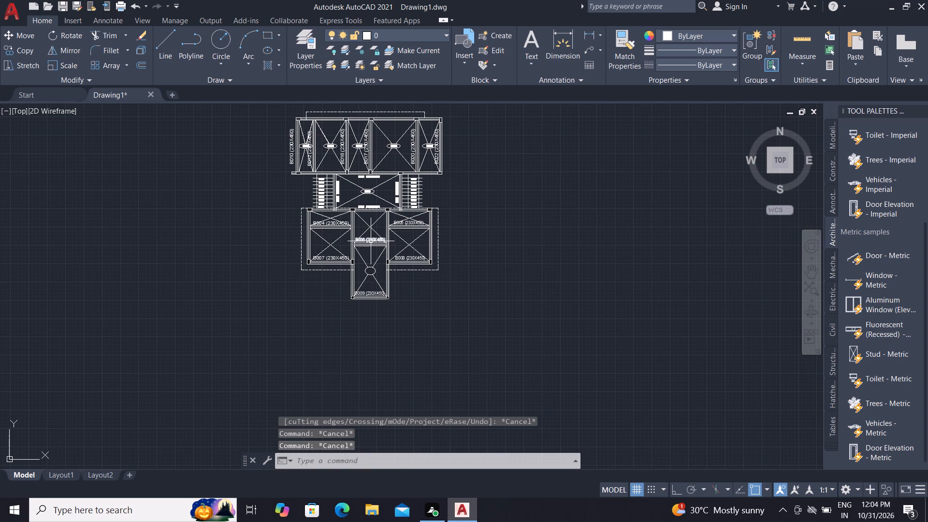
middle_click(371, 241)
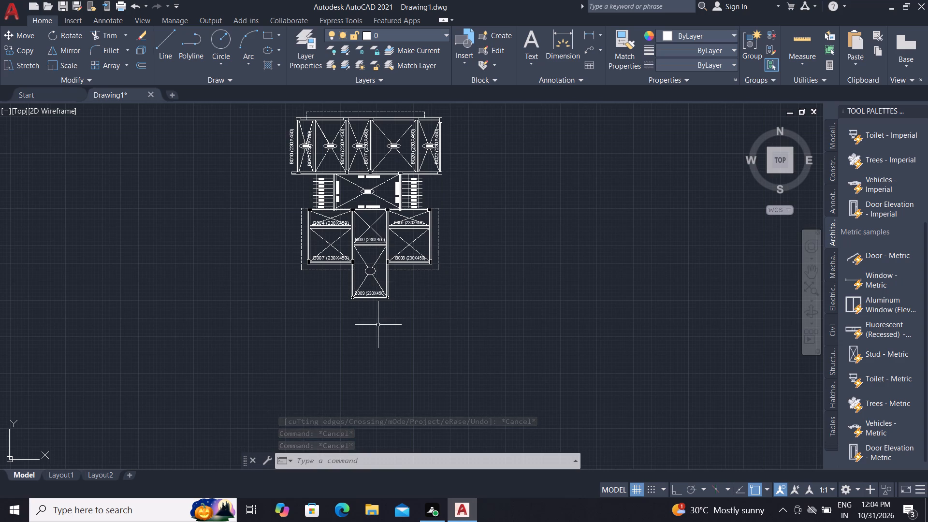
scroll(360, 279, "up", 3)
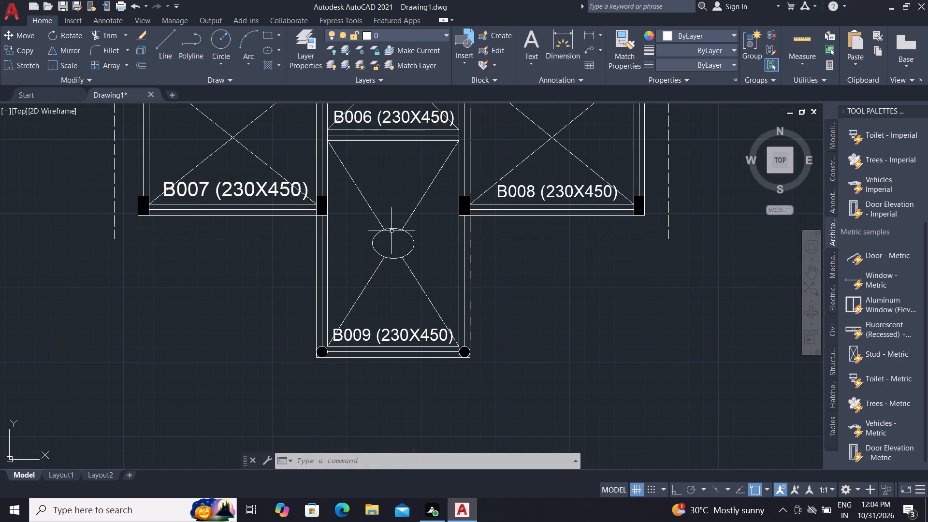
left_click(373, 238)
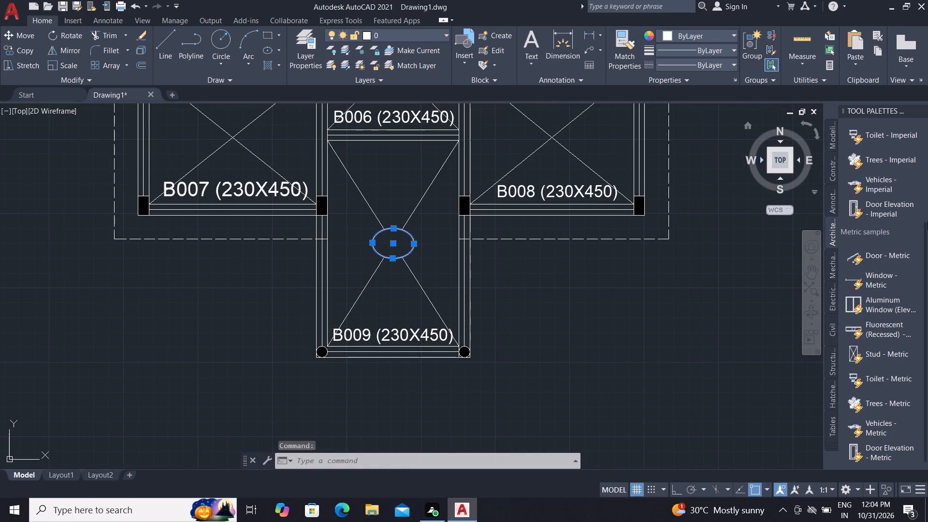
key("Delete")
Copy the ellipse around the RS-1 label between beams B012 and B016 into the empty space west of the plan.
key("c")
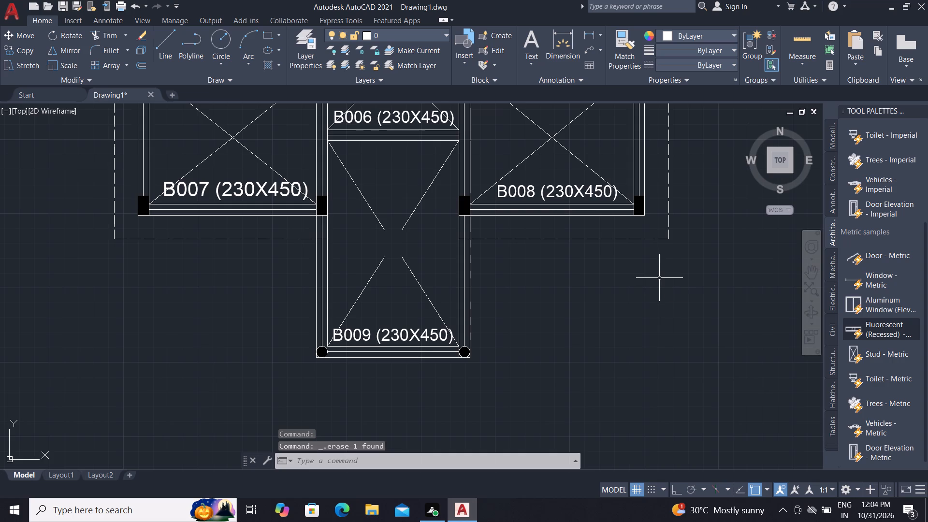
key("o")
key("space")
scroll(578, 335, "down", 3)
scroll(530, 226, "up", 2)
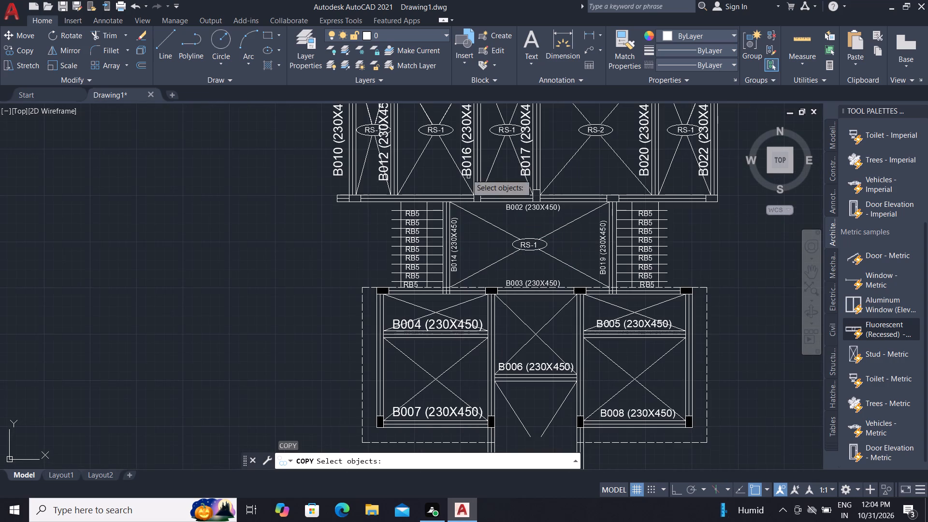
scroll(443, 134, "up", 3)
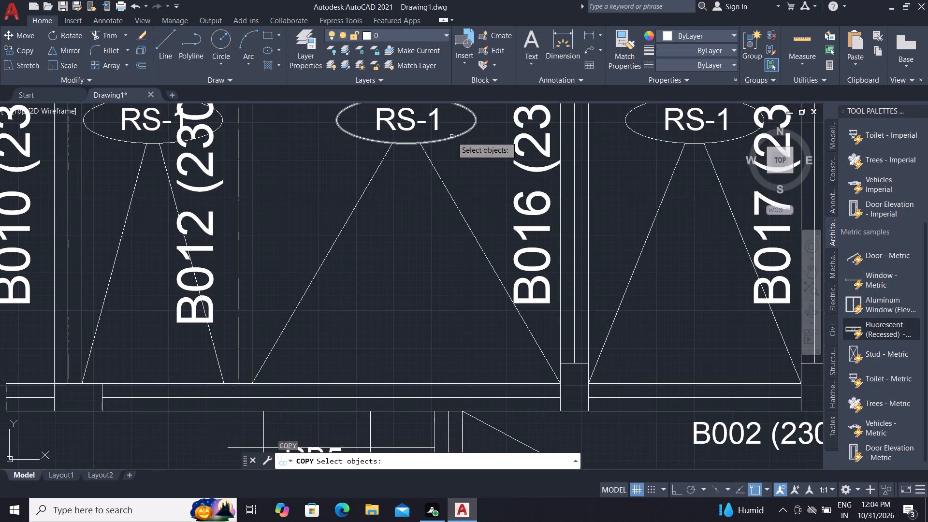
left_click(451, 136)
right_click(451, 136)
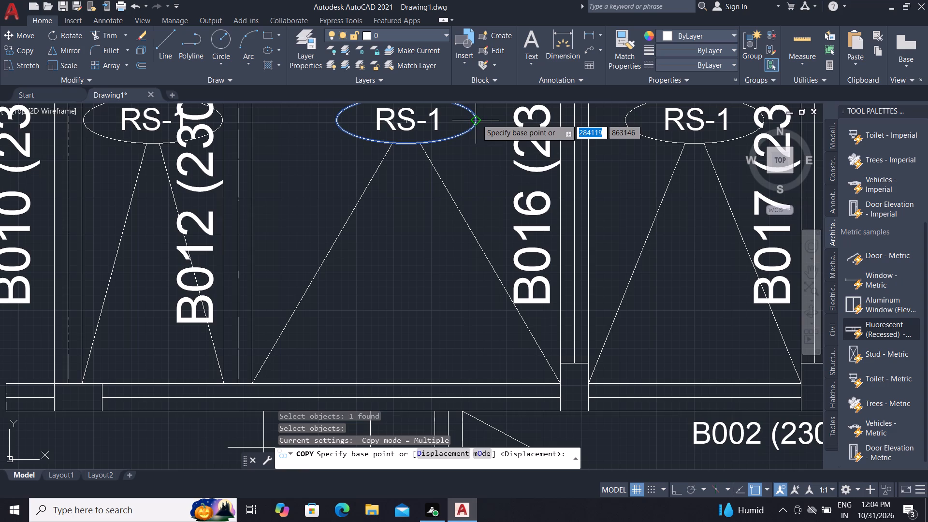
left_click(477, 119)
scroll(501, 119, "down", 4)
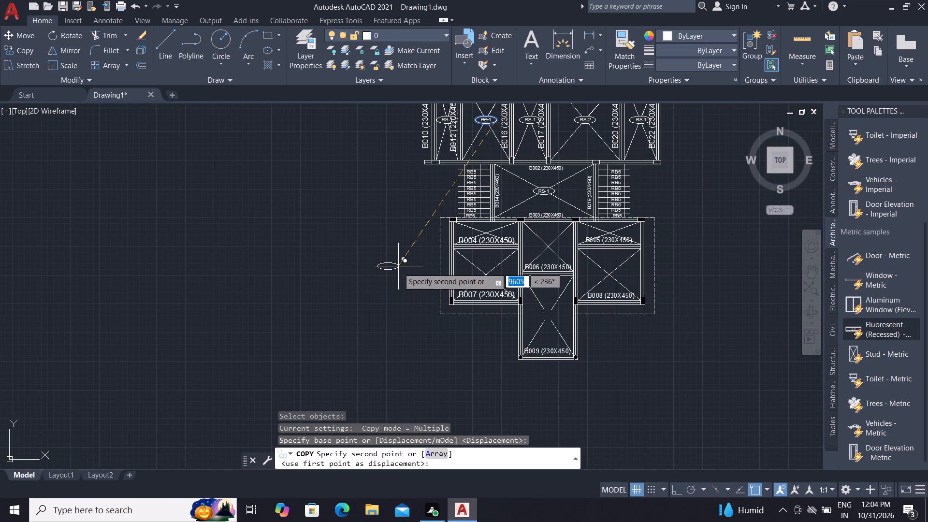
left_click(399, 269)
scroll(389, 265, "up", 4)
key("Escape")
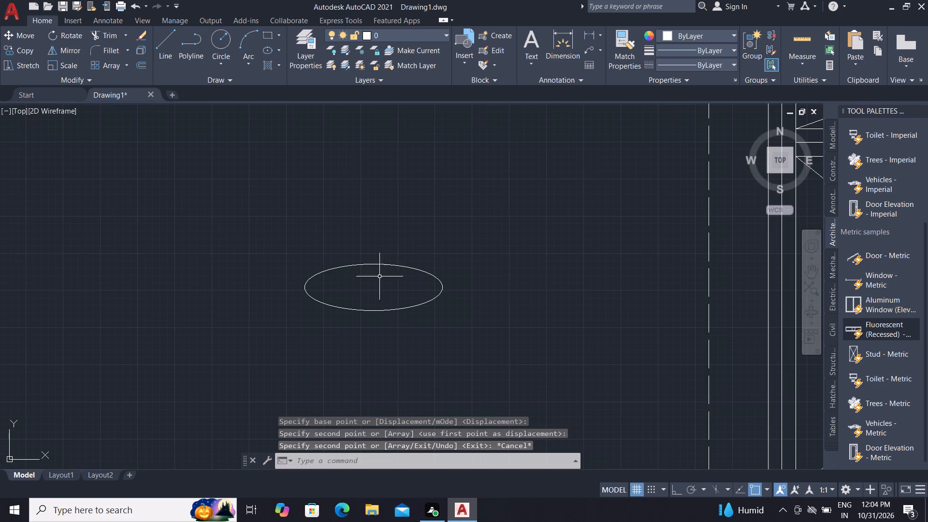
Copy the loose ellipse by its centre onto the diagonal intersections of the panels labelled B007 and B004.
left_click(361, 311)
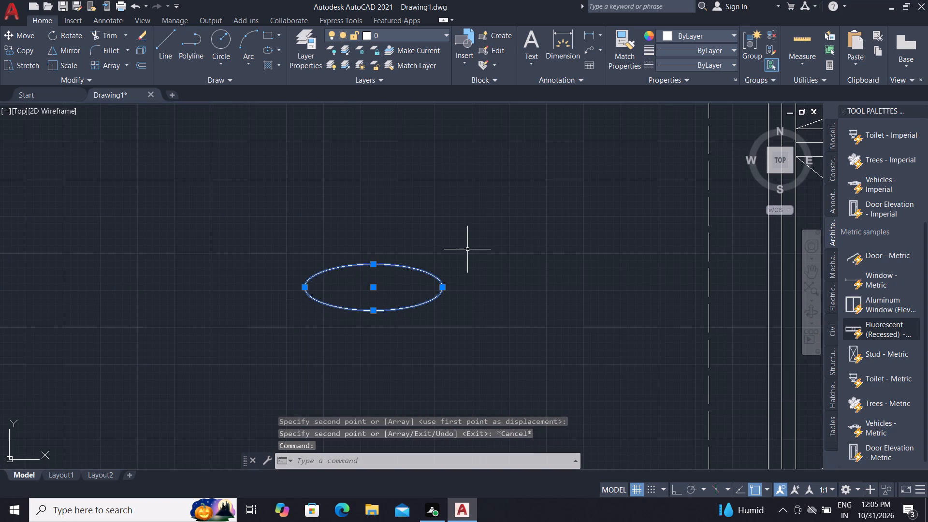
key("c")
type("O")
key("space")
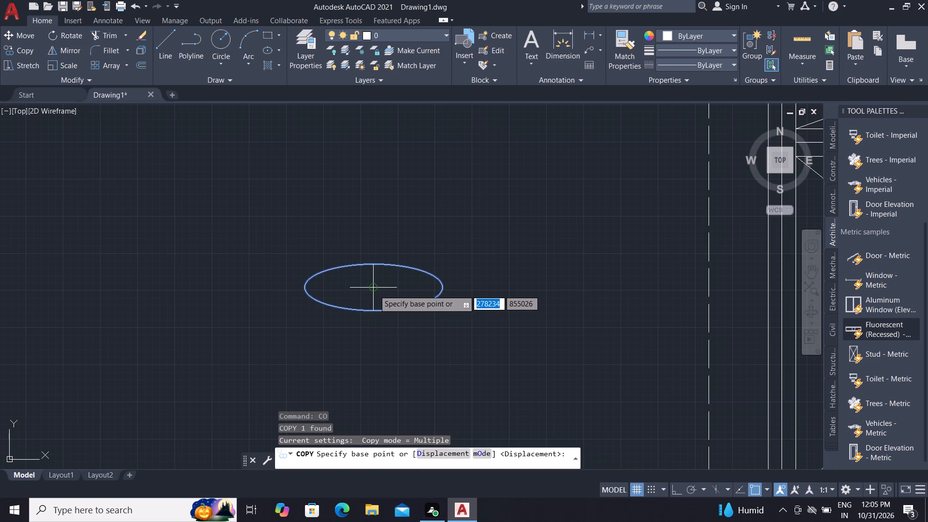
left_click(374, 289)
scroll(349, 289, "down", 3)
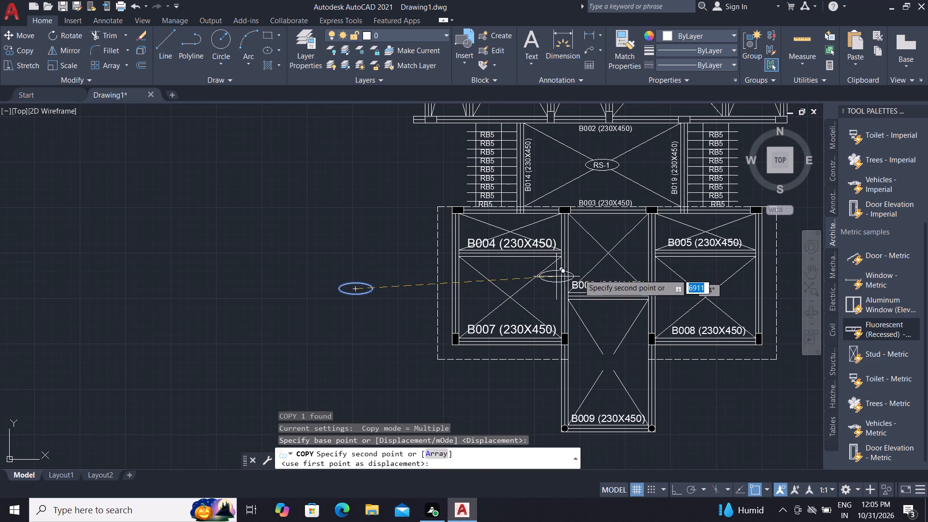
scroll(509, 293, "up", 3)
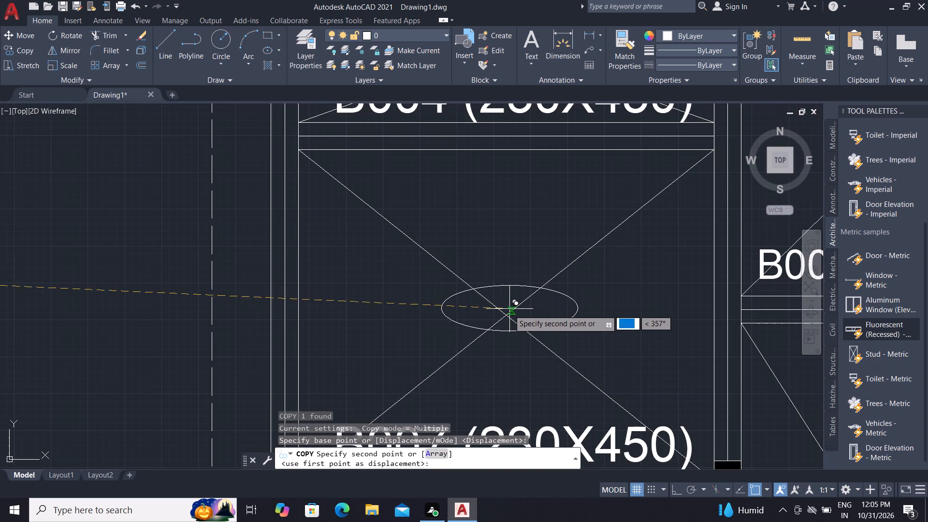
left_click(508, 314)
scroll(519, 311, "down", 3)
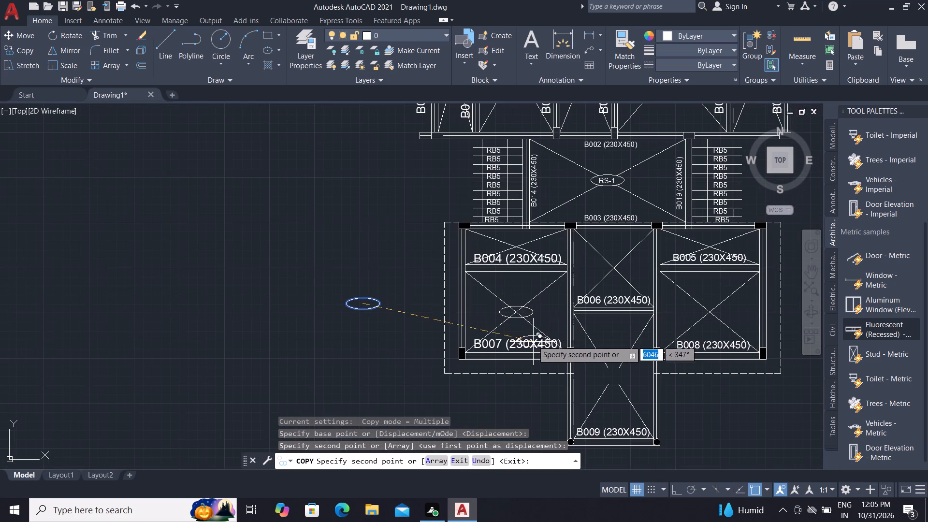
scroll(510, 237, "up", 5)
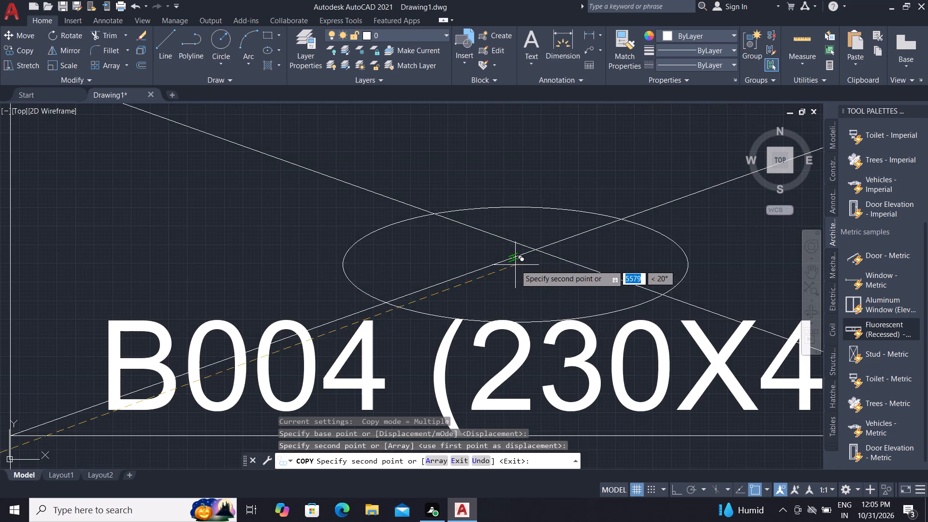
left_click(537, 248)
scroll(438, 241, "down", 4)
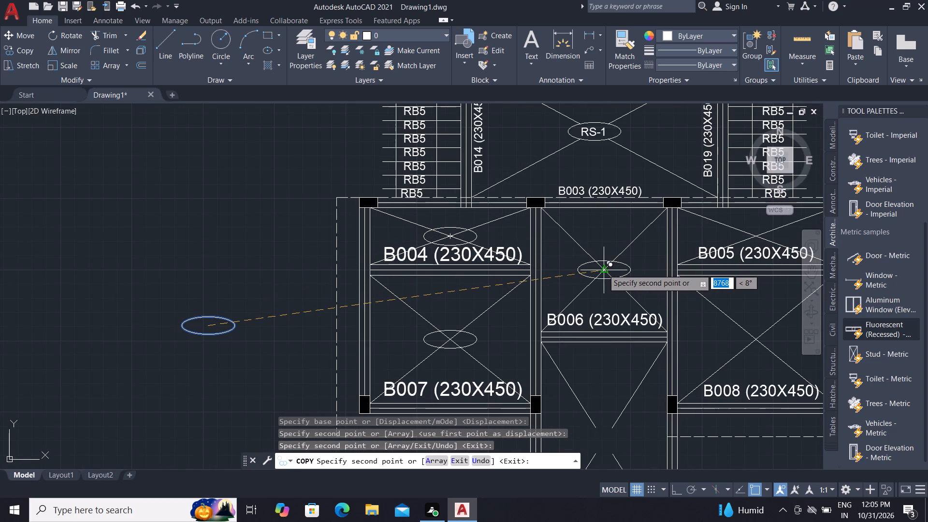
Place further copies of the loose ellipse on the diagonal intersections of the panels labelled B006, B005 and B008.
scroll(604, 269, "up", 5)
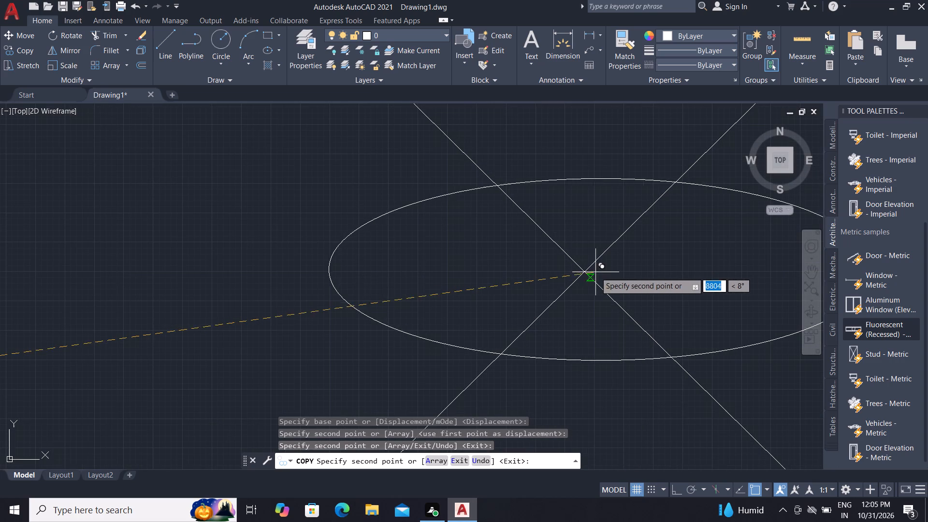
left_click(586, 270)
scroll(543, 217, "down", 2)
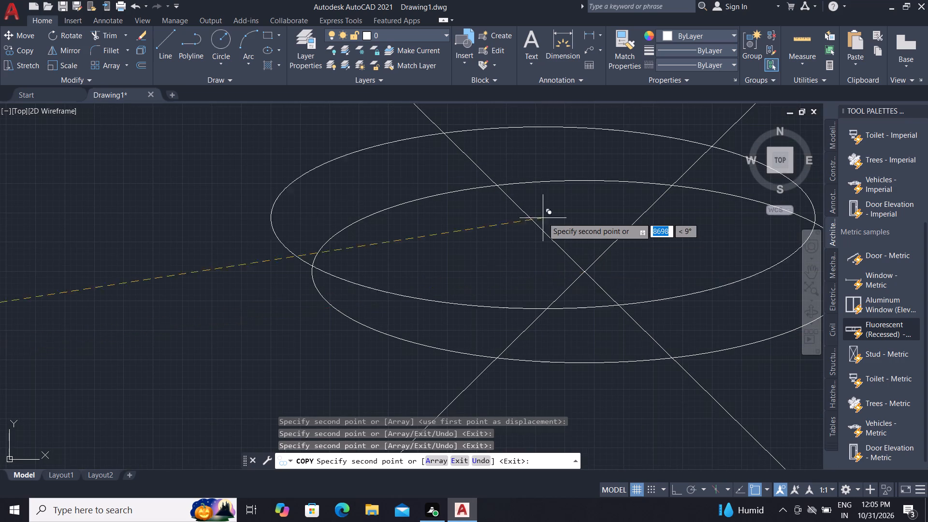
scroll(543, 217, "down", 3)
scroll(565, 277, "down", 2)
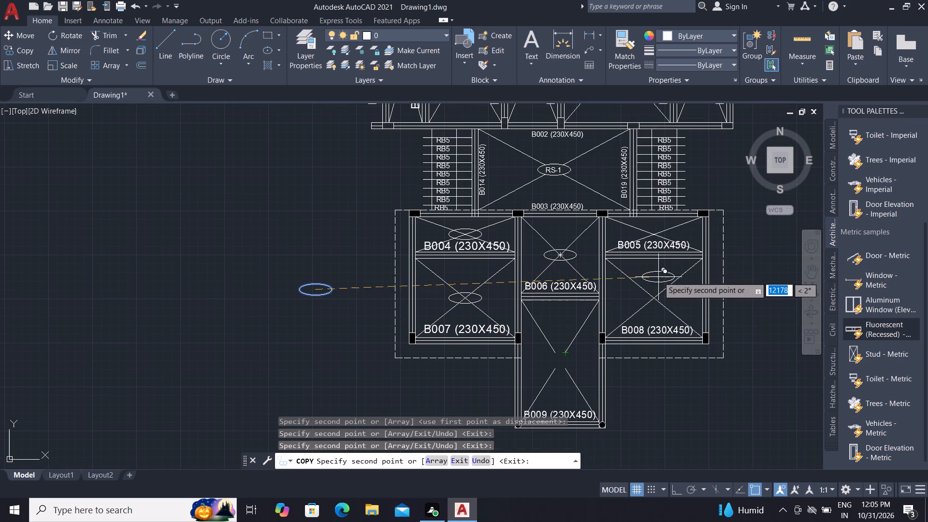
scroll(657, 233, "up", 3)
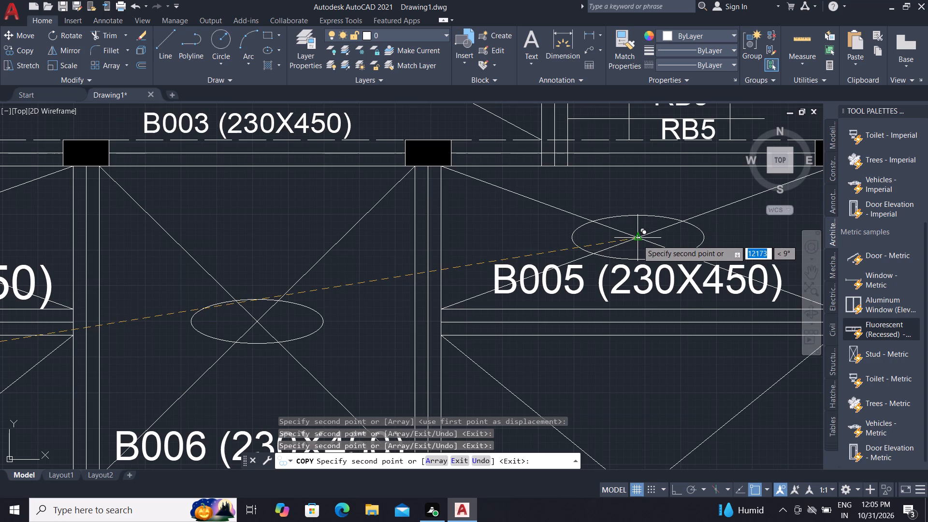
left_click(637, 239)
scroll(638, 231, "down", 2)
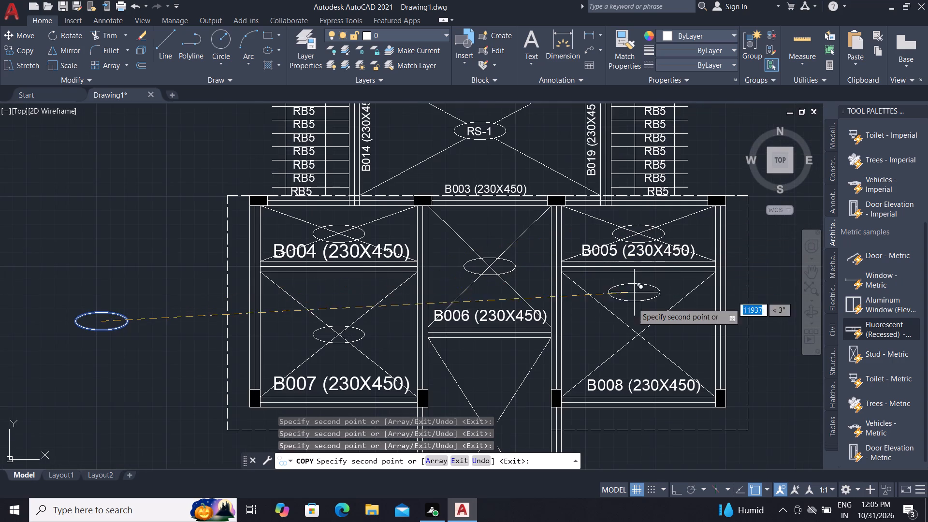
left_click(637, 333)
scroll(644, 304, "down", 2)
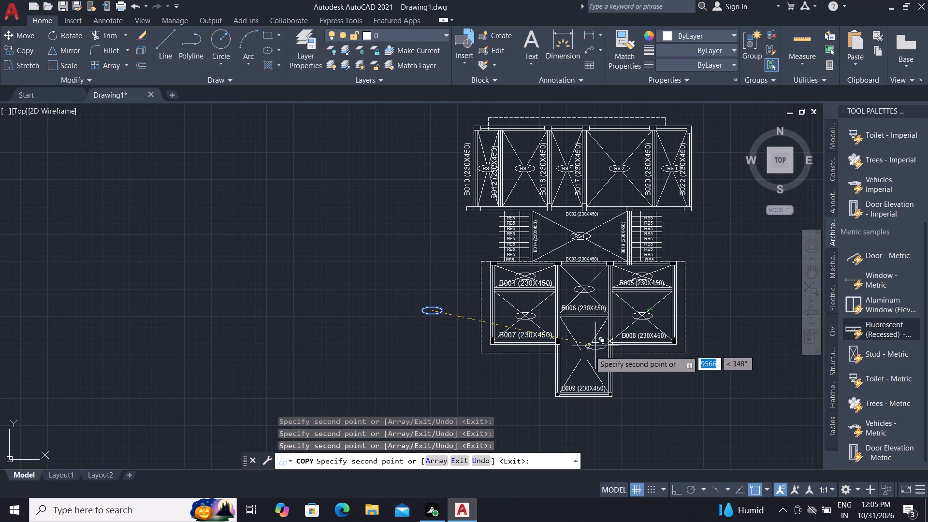
scroll(583, 355, "up", 3)
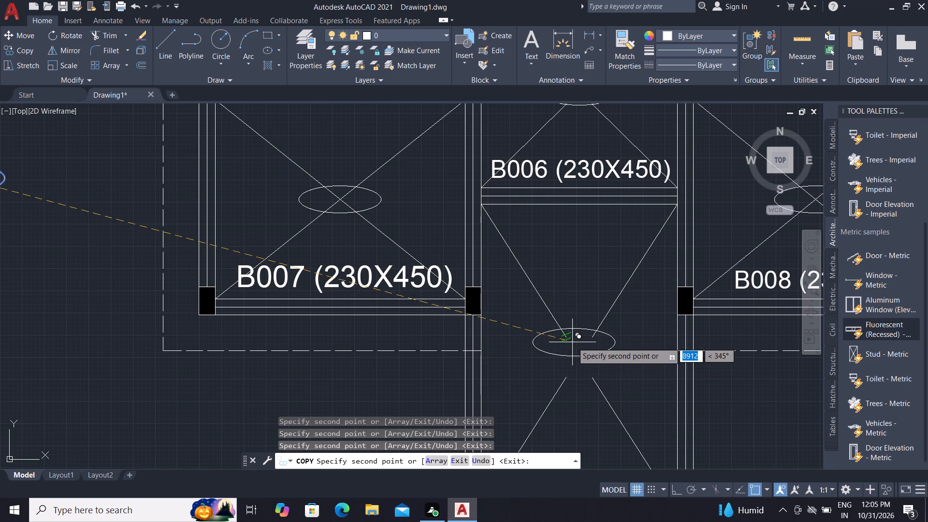
key("Escape")
Extend the broken diagonals in the panel between beams B006 and B009 across the gap at its centre.
key("e")
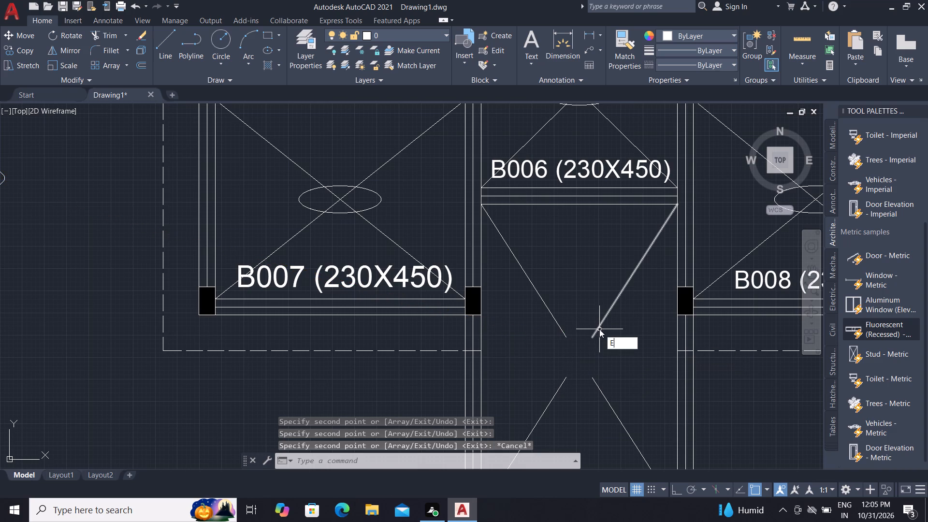
type("X")
key("space")
left_click(566, 334)
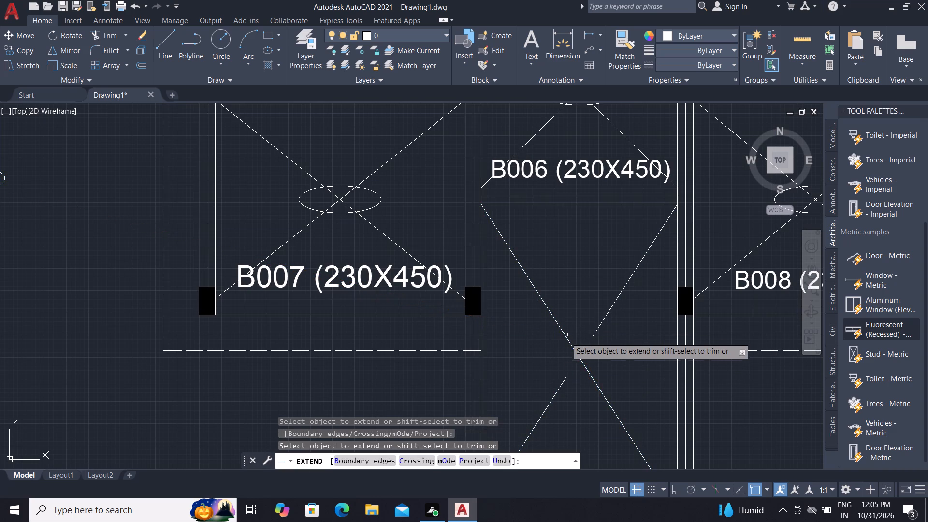
left_click(565, 379)
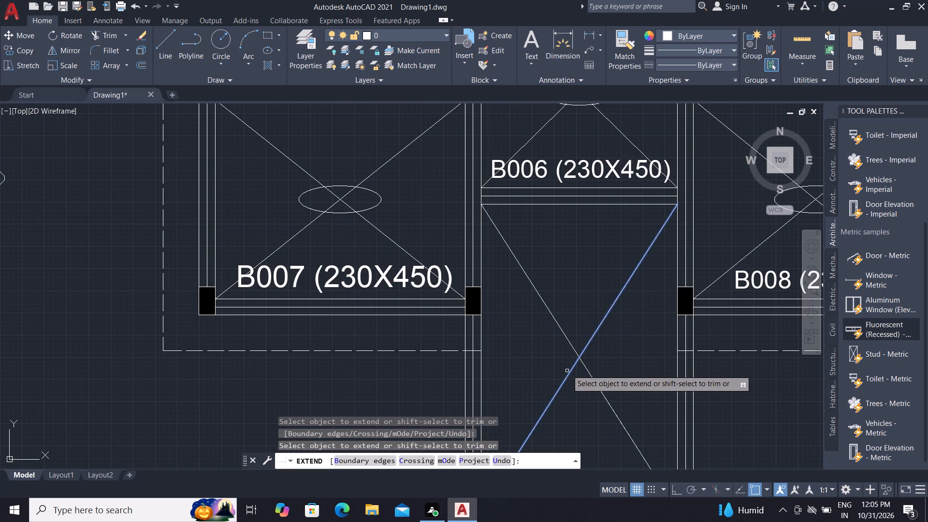
left_click(571, 368)
key("Escape")
key("Escape")
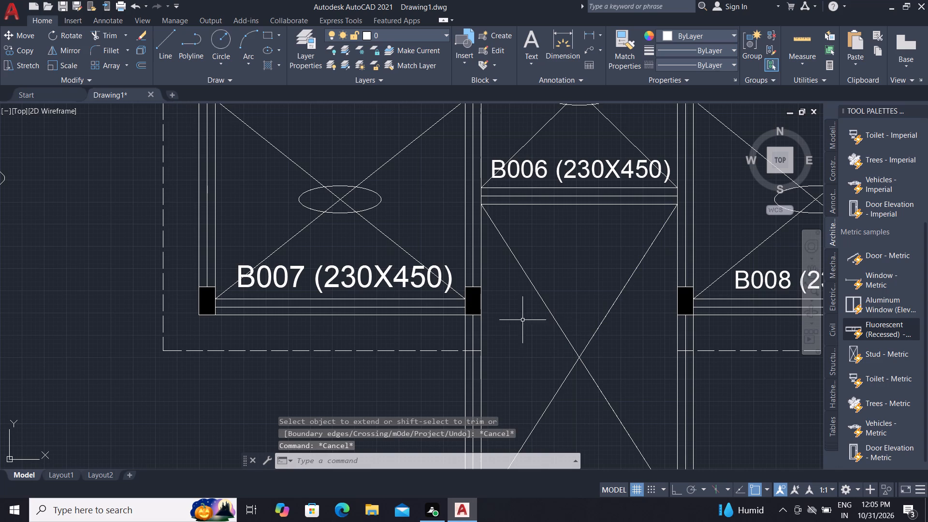
Trim away the parts of the crossing diagonals inside the ellipse of the B007 panel.
type("TR")
key("space")
middle_click_drag(460, 216, 603, 275)
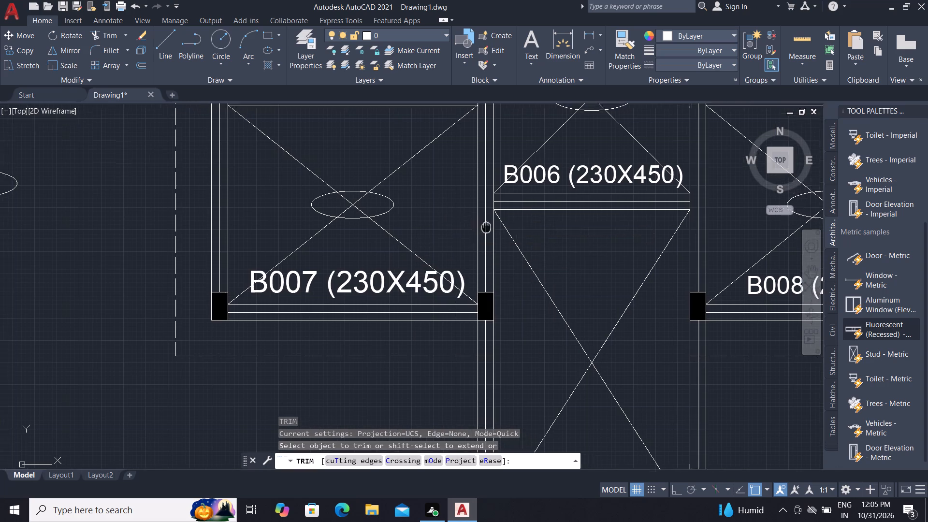
middle_click_drag(603, 275, 642, 290)
scroll(524, 267, "up", 3)
left_click(478, 280)
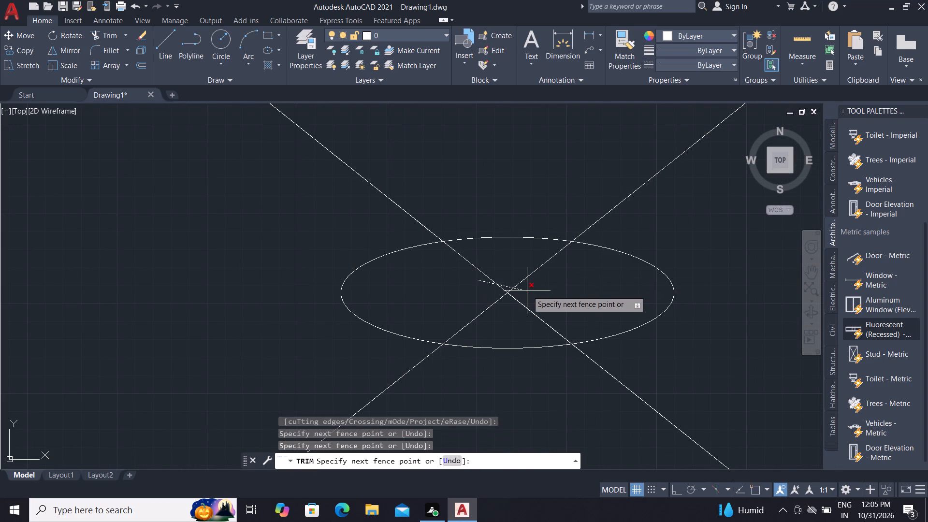
left_click(538, 290)
left_click(485, 309)
left_click(505, 308)
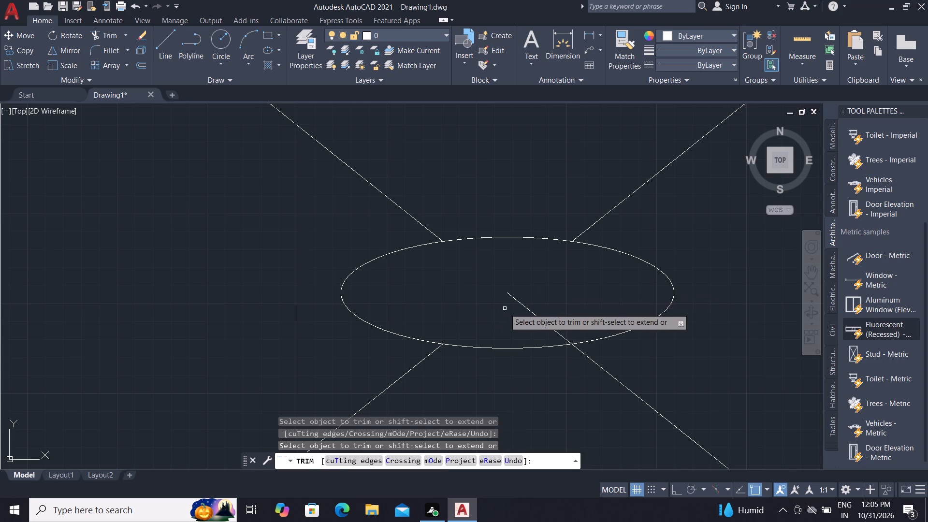
left_click(523, 302)
Trim away the parts of the crossing diagonals inside the ellipse of the B006 panel.
scroll(523, 302, "down", 5)
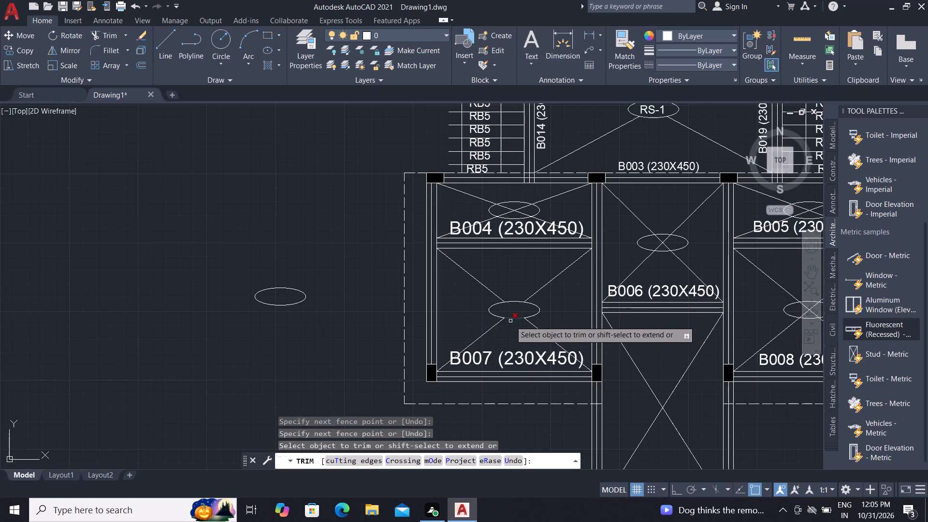
scroll(664, 242, "up", 5)
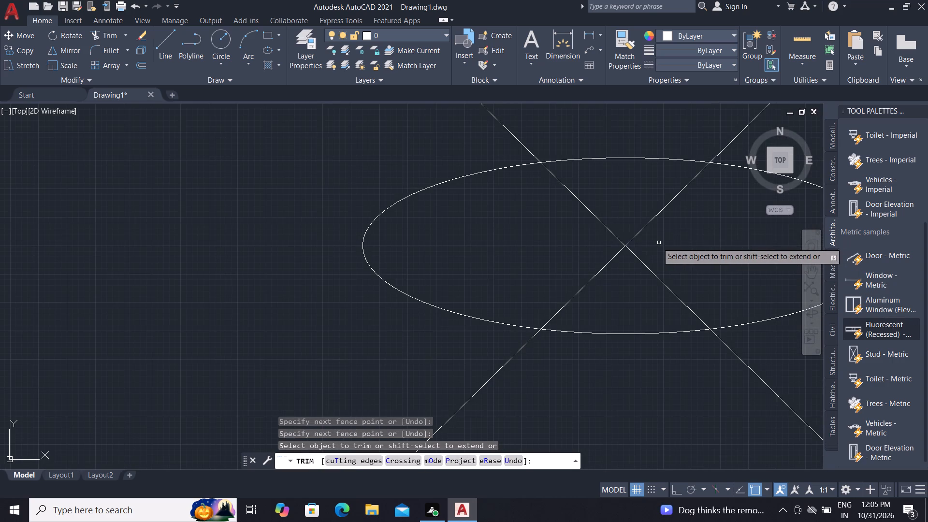
left_click(590, 227)
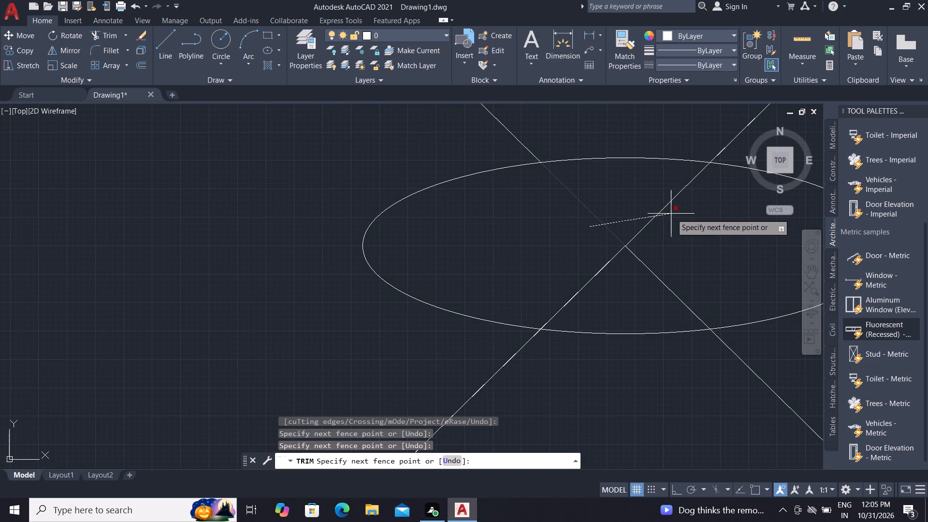
left_click(674, 214)
left_click(611, 262)
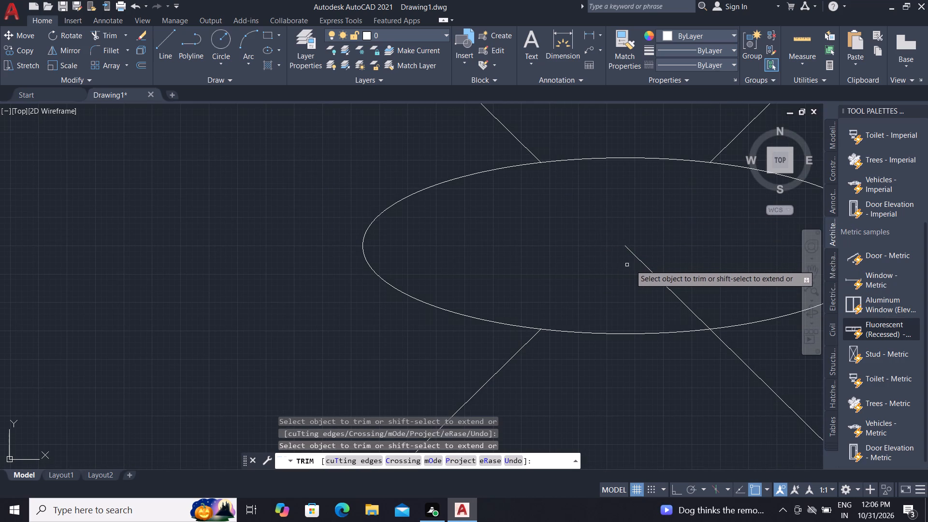
left_click(643, 262)
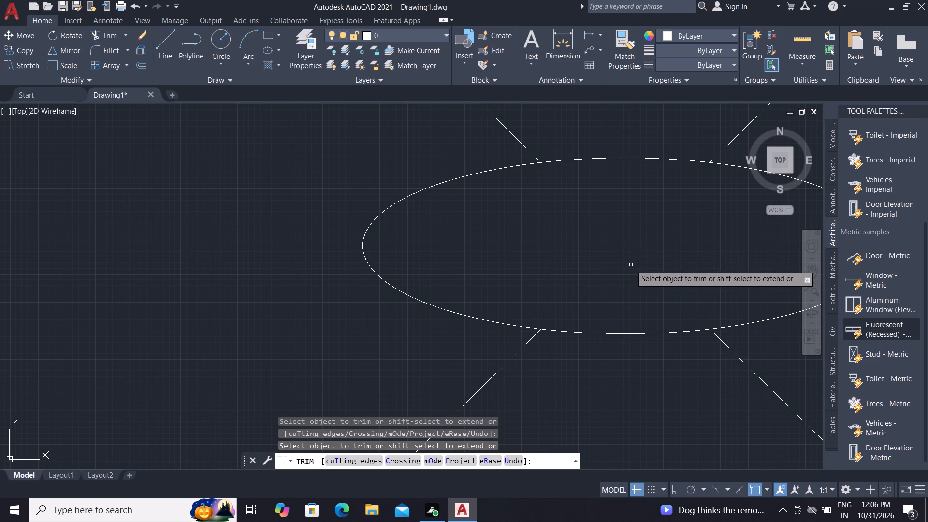
Trim away the parts of the crossing diagonals inside the ellipse of the B008 panel.
scroll(631, 265, "down", 5)
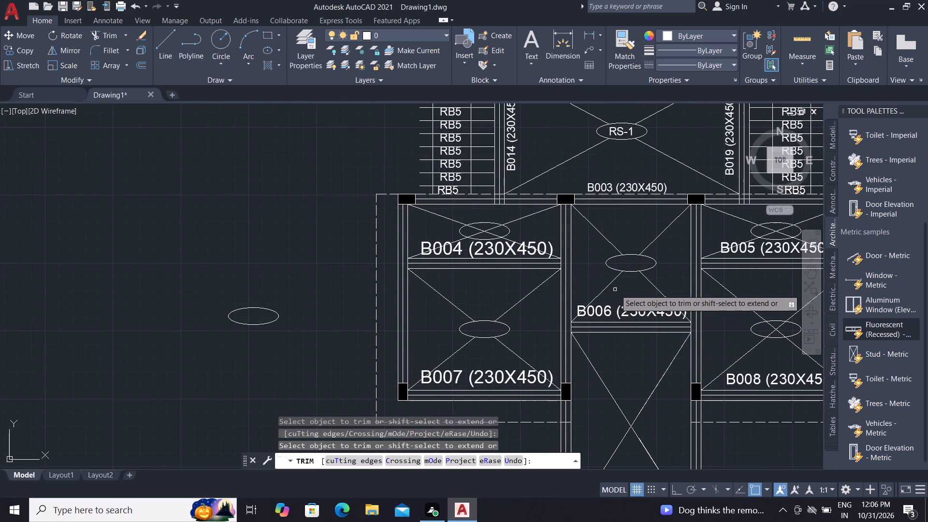
scroll(617, 290, "down", 1)
scroll(724, 316, "up", 1)
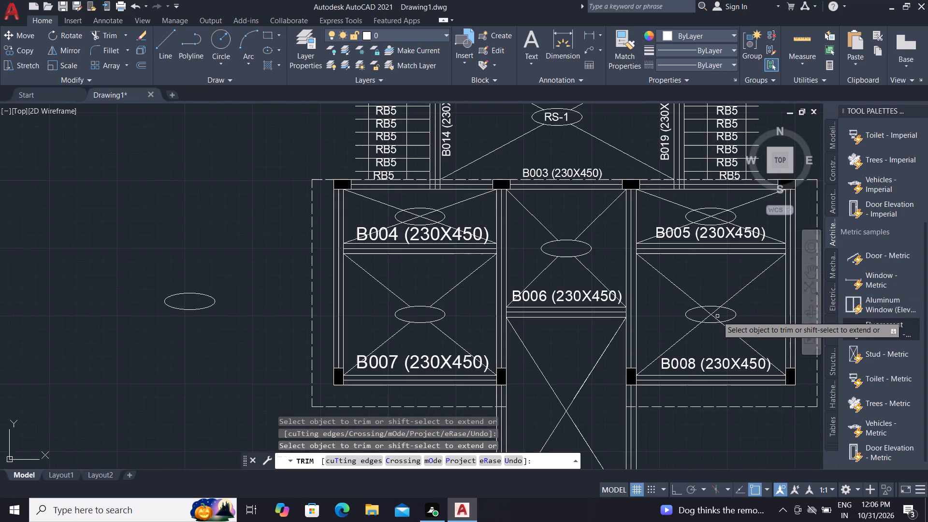
scroll(717, 316, "up", 5)
left_click(615, 297)
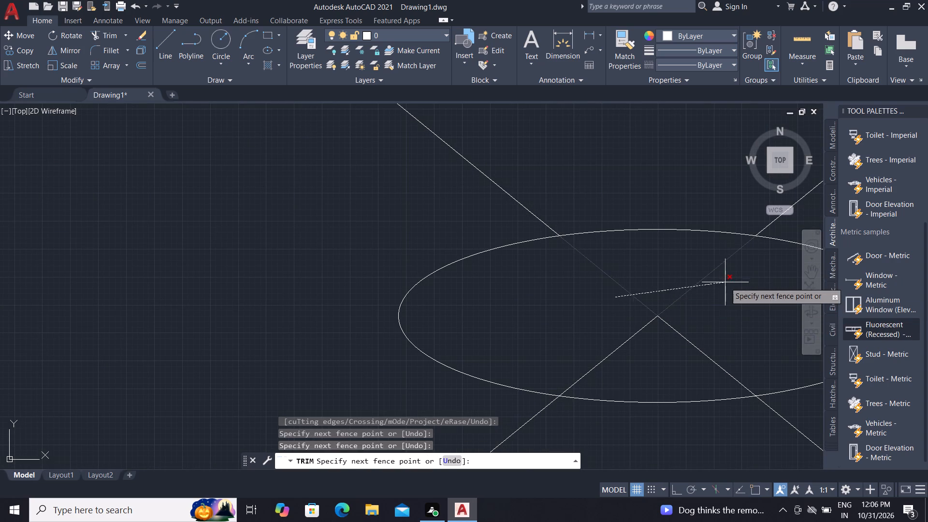
left_click(725, 282)
left_click(638, 309)
left_click(675, 327)
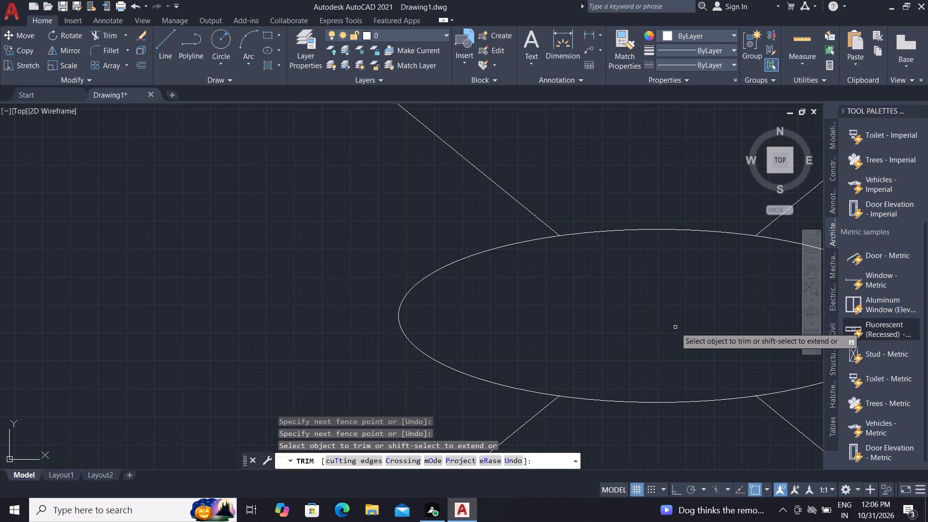
Trim away the parts of the crossing diagonals inside the ellipse of the B005 panel.
scroll(675, 327, "down", 5)
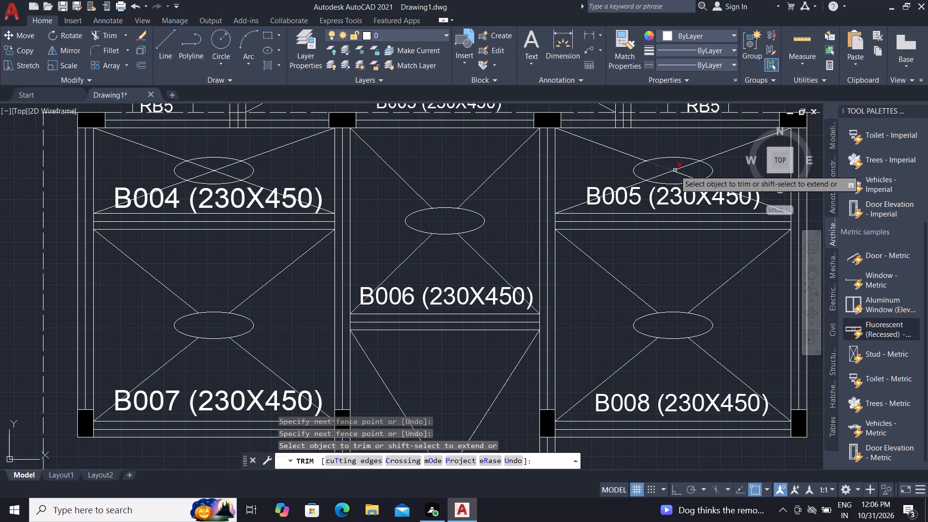
scroll(675, 170, "up", 2)
left_click(657, 164)
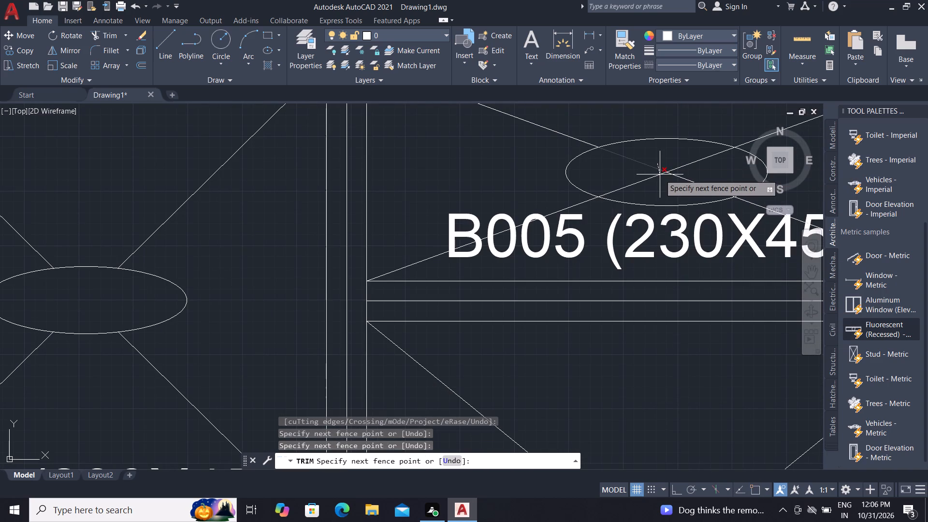
left_click(669, 185)
left_click(687, 158)
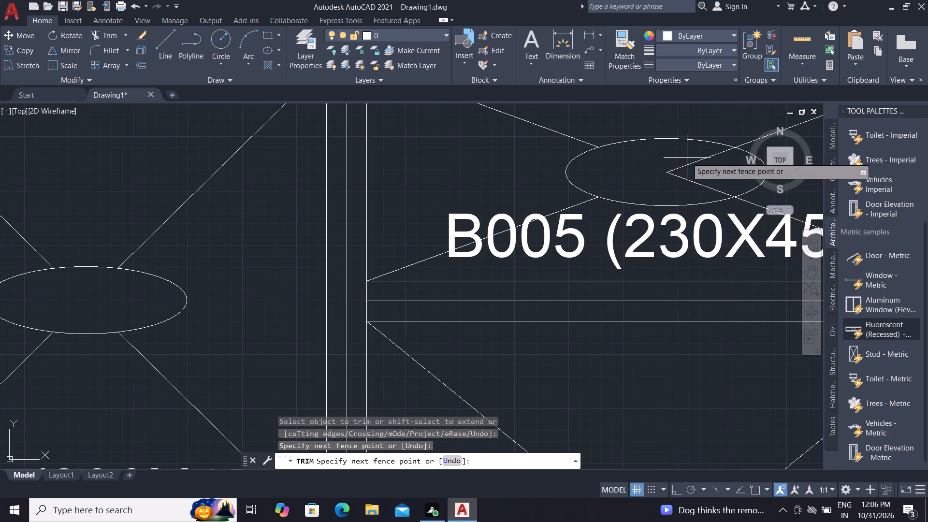
left_click(691, 186)
scroll(698, 186, "down", 2)
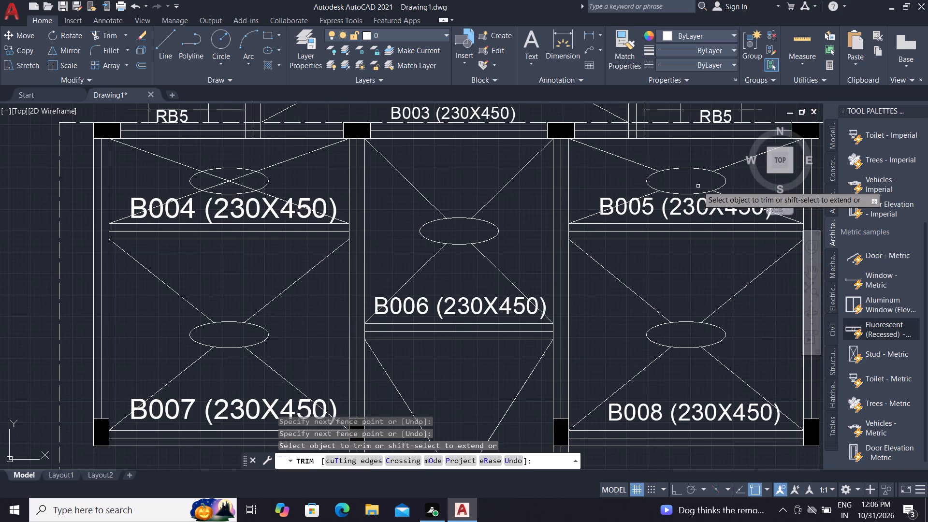
key("Escape")
Copy the B007 panel's ellipse by its centre onto the diagonal intersection of the panel between beams B006 and B009.
scroll(683, 278, "down", 2)
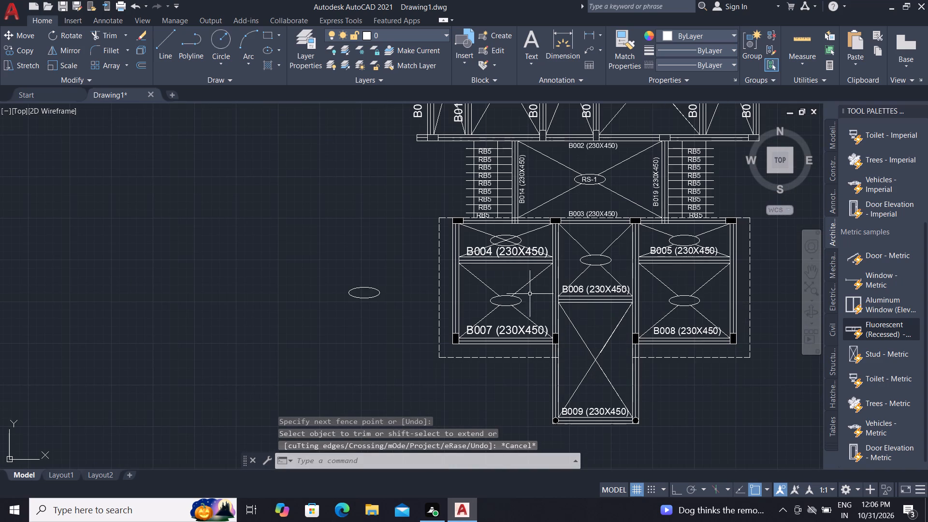
type("CO")
key("space")
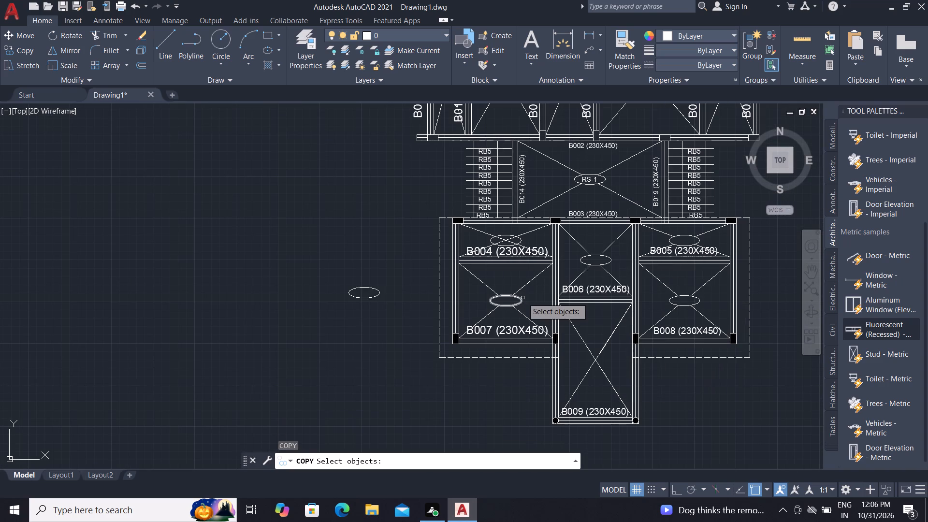
left_click(518, 297)
right_click(518, 297)
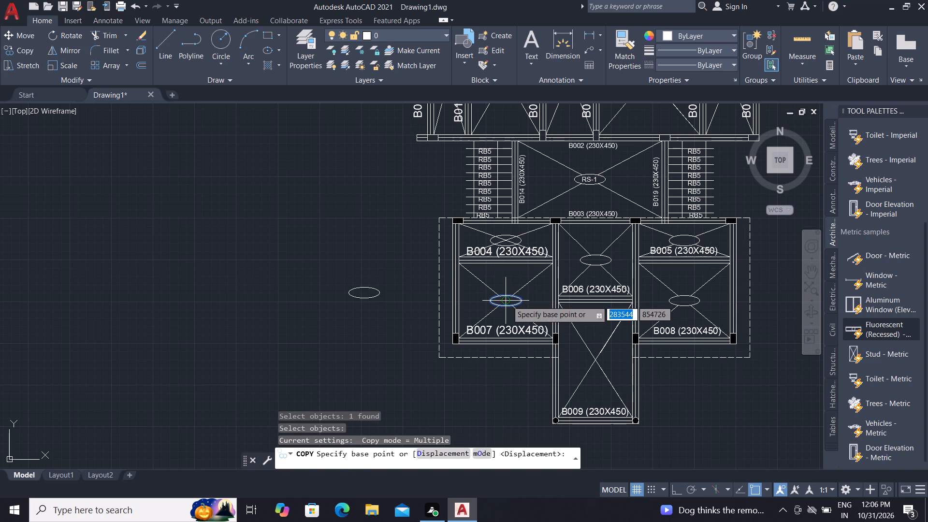
left_click(507, 301)
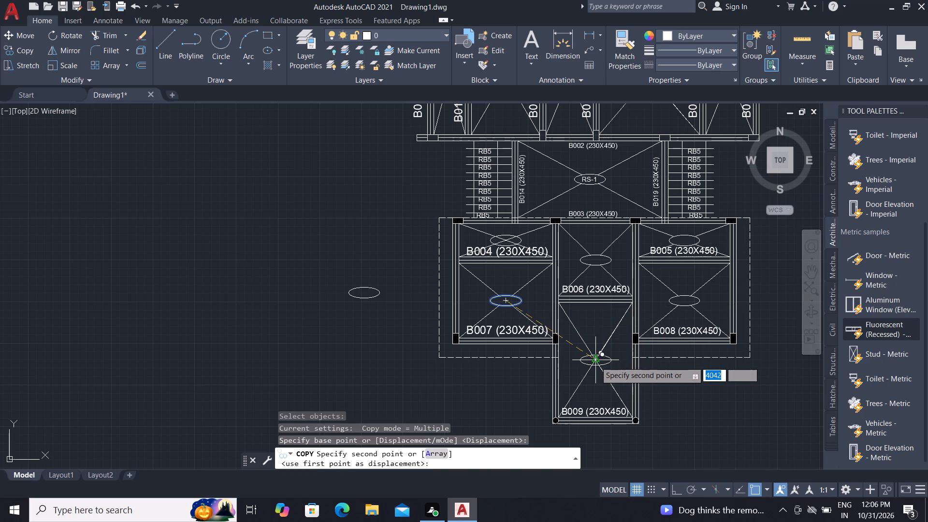
scroll(595, 362, "up", 5)
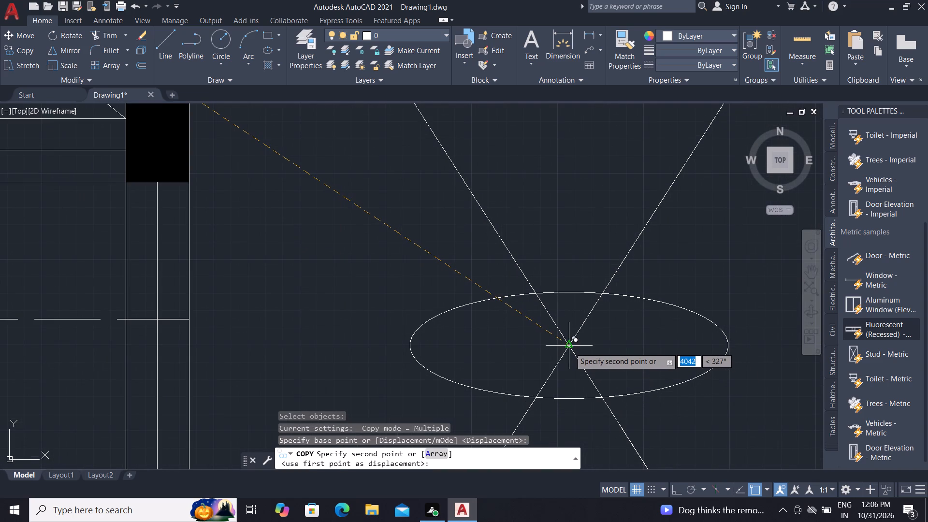
left_click(570, 348)
key("Escape")
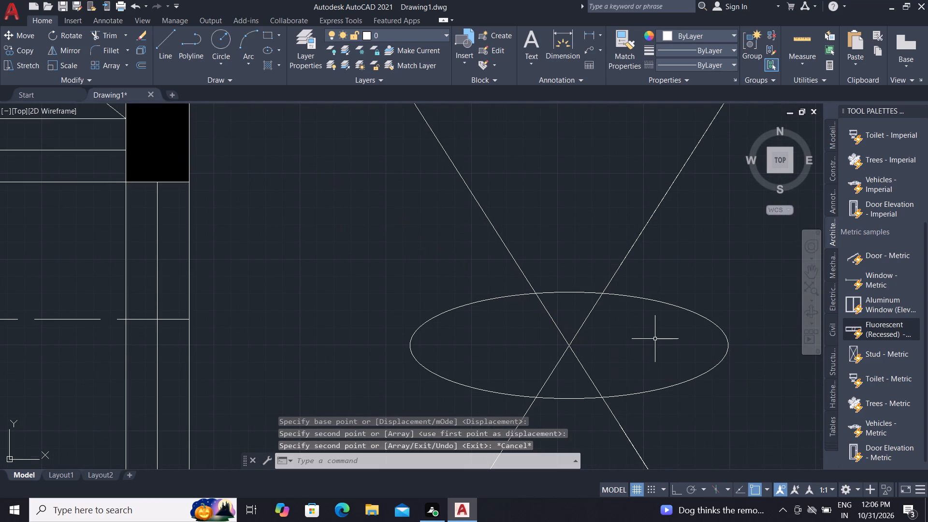
Trim away the parts of the crossing diagonals inside the ellipse of the B009 panel.
type("TR")
key("space")
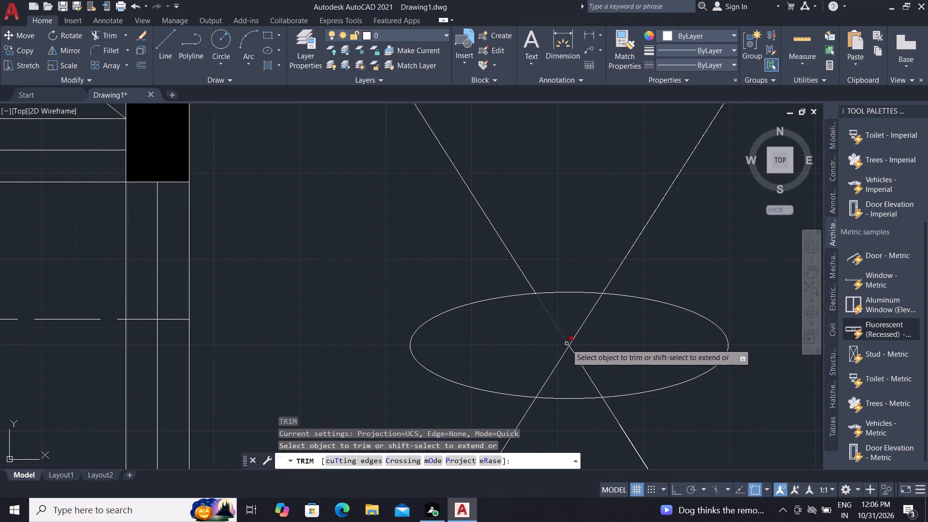
left_click(562, 344)
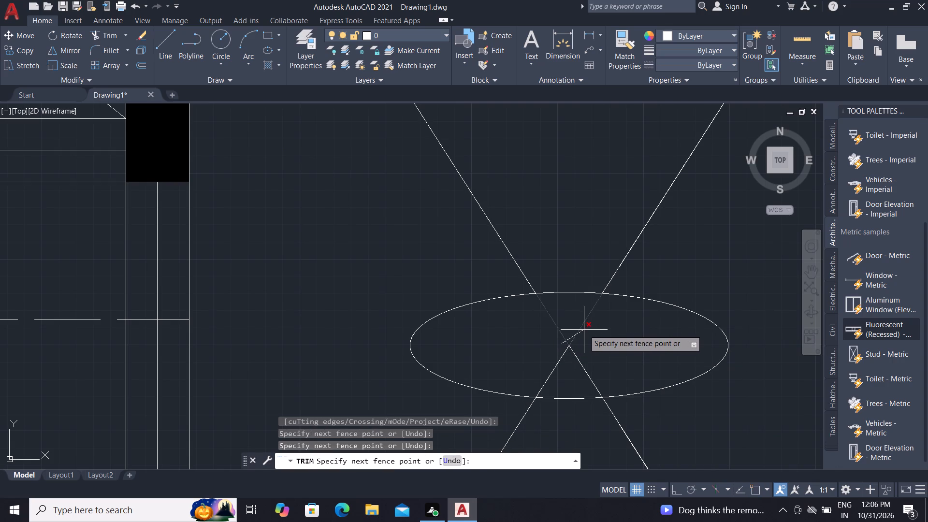
left_click(584, 330)
left_click(556, 353)
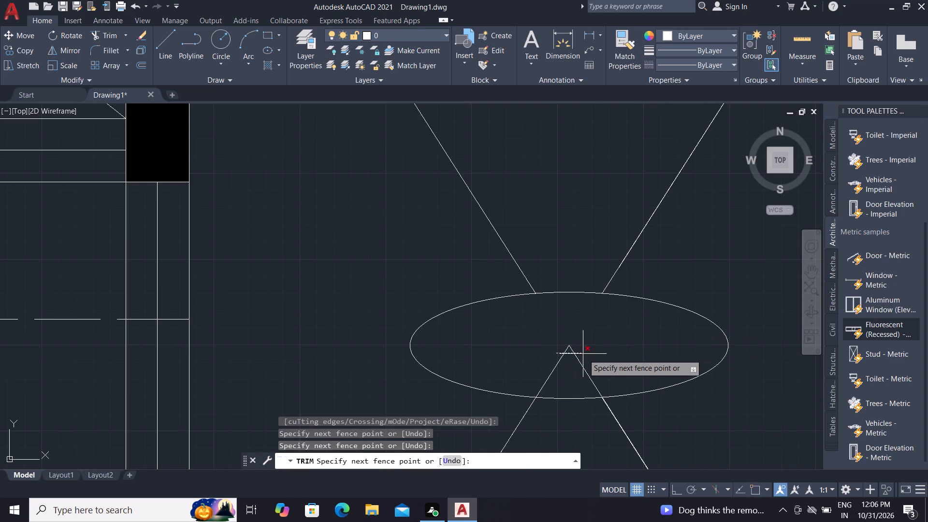
left_click(592, 358)
key("Escape")
key("Escape")
key("Escape")
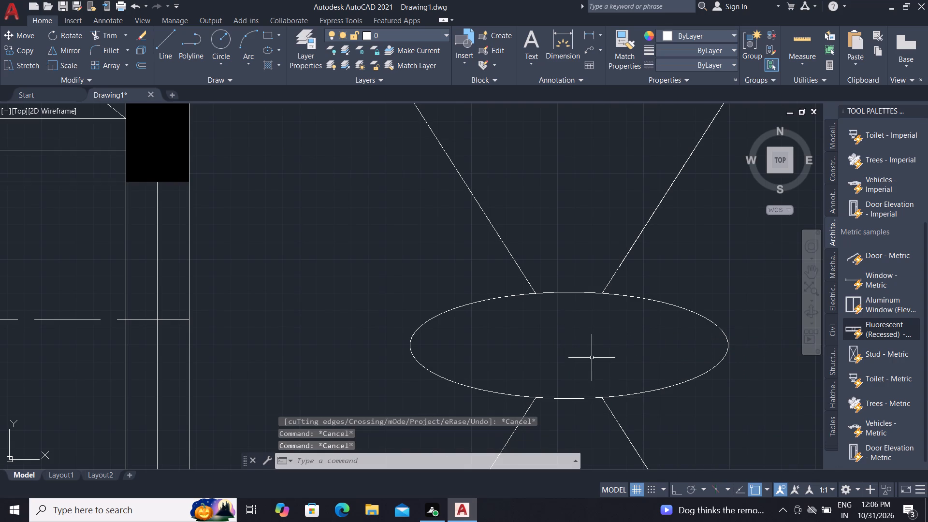
Trim away the crossing diagonals around their intersection inside the ellipse of the B004 panel.
scroll(592, 358, "down", 5)
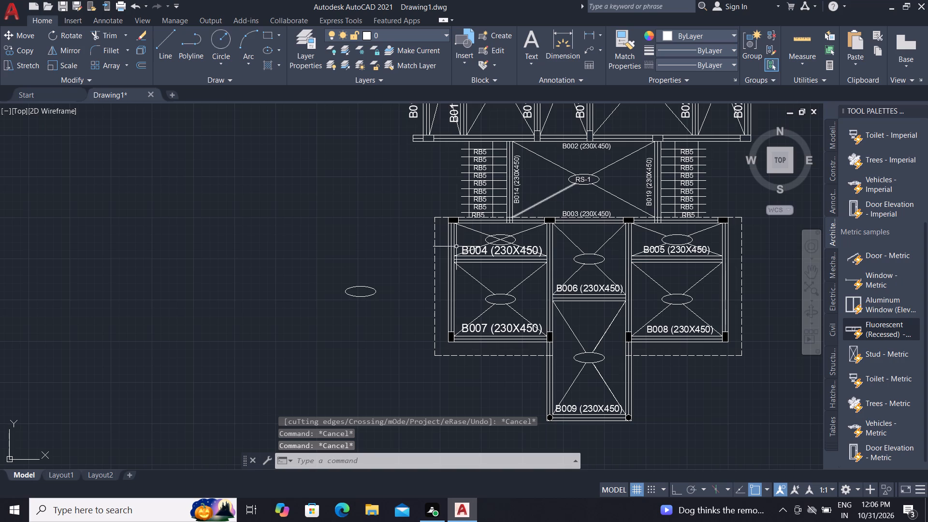
type("TR")
key("space")
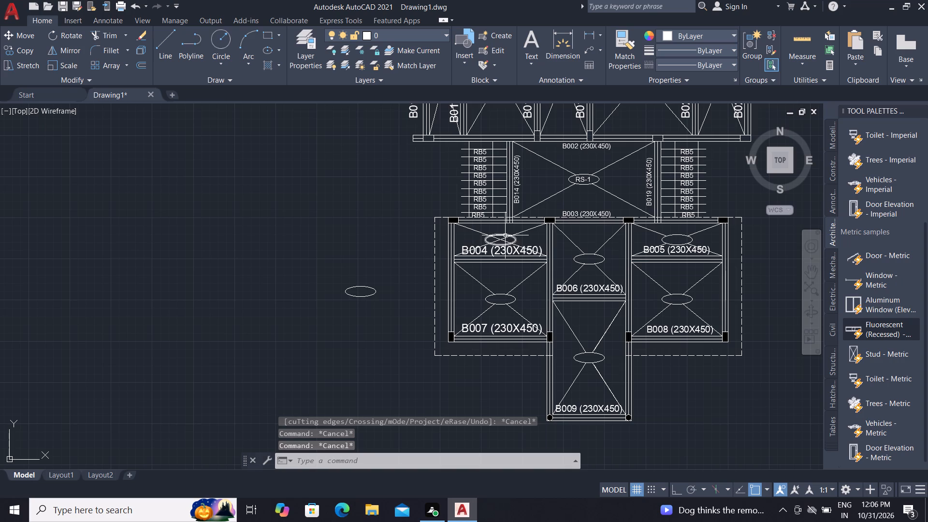
scroll(488, 229, "up", 2)
scroll(500, 280, "up", 3)
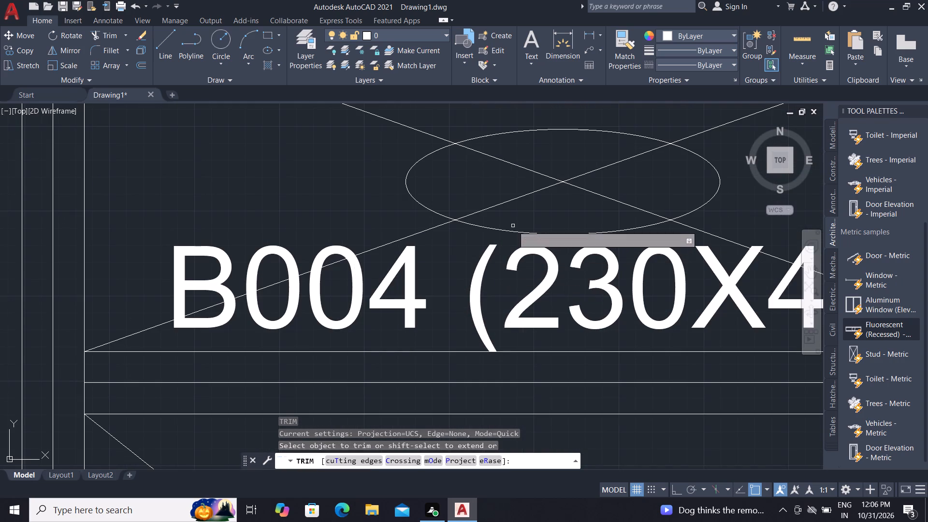
scroll(514, 223, "down", 1)
left_click(530, 180)
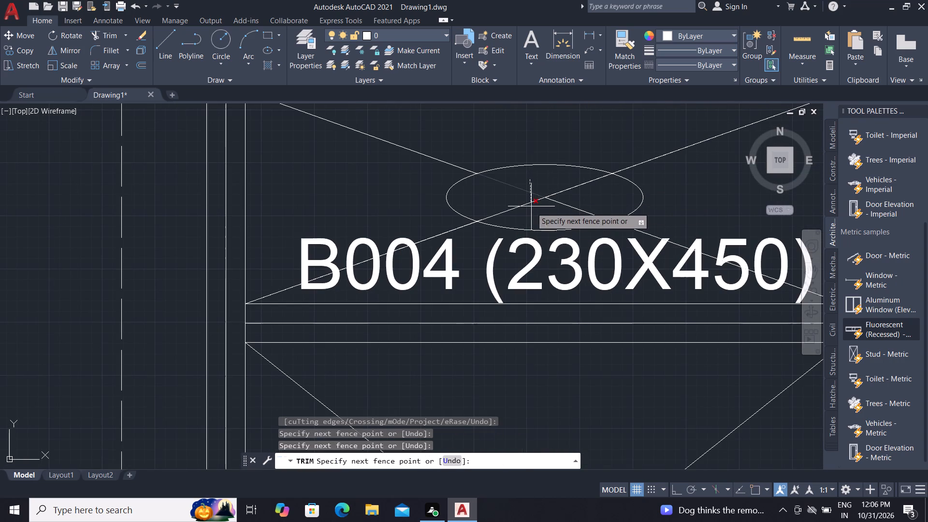
left_click(542, 217)
left_click(564, 177)
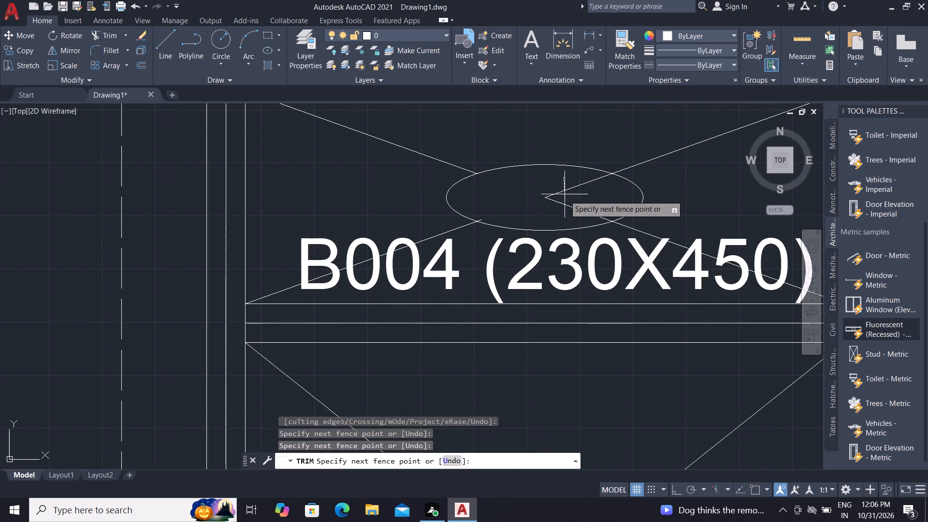
left_click(573, 214)
Trim the short diagonal stubs remaining just inside the lower edge of the B004 panel's ellipse.
scroll(604, 212, "up", 2)
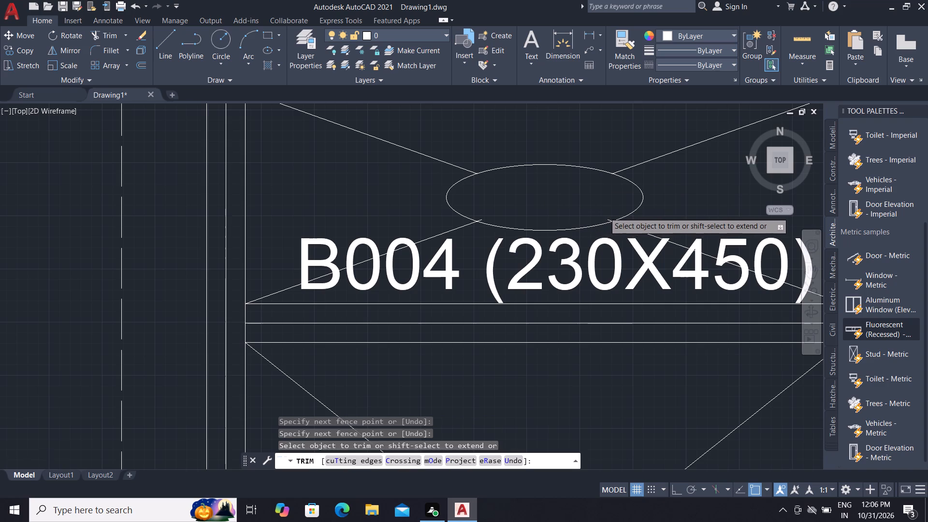
scroll(606, 212, "up", 6)
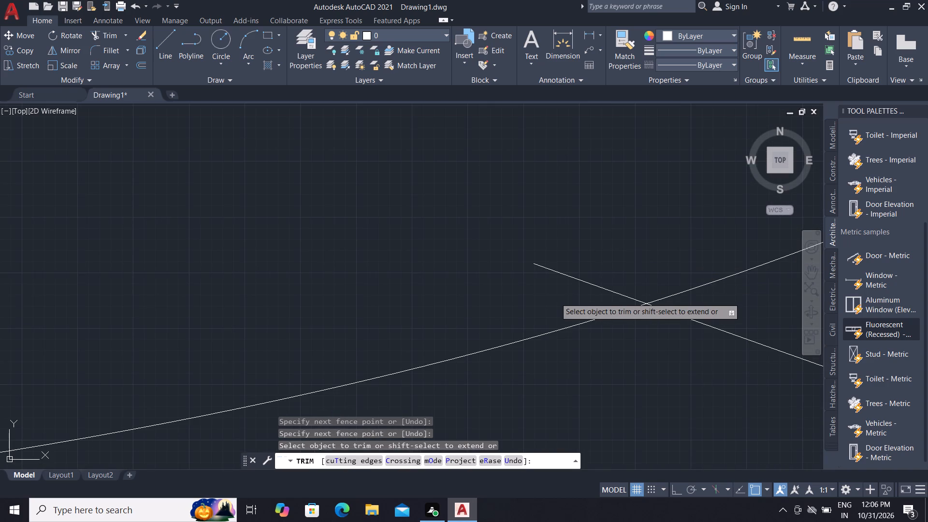
left_click(555, 298)
left_click(668, 251)
scroll(666, 246, "down", 5)
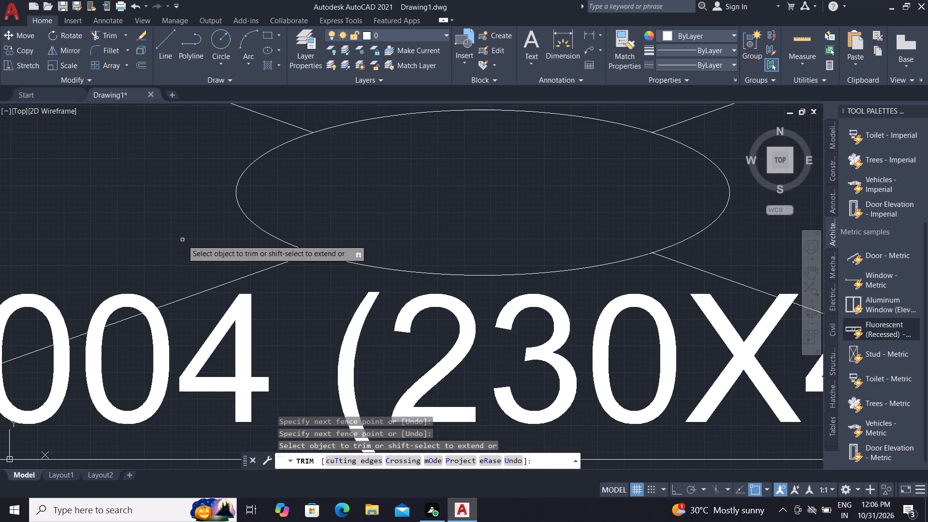
scroll(323, 250, "up", 5)
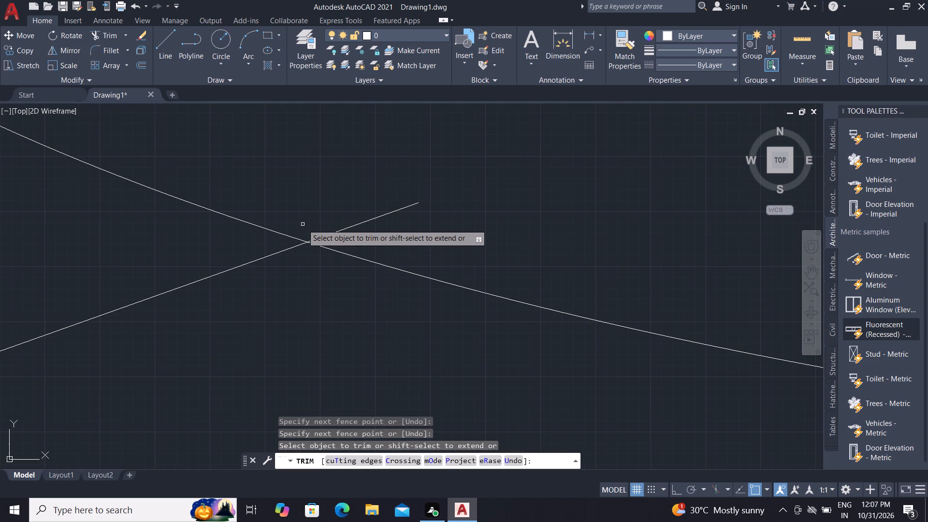
left_click(312, 227)
left_click(363, 229)
scroll(367, 229, "down", 4)
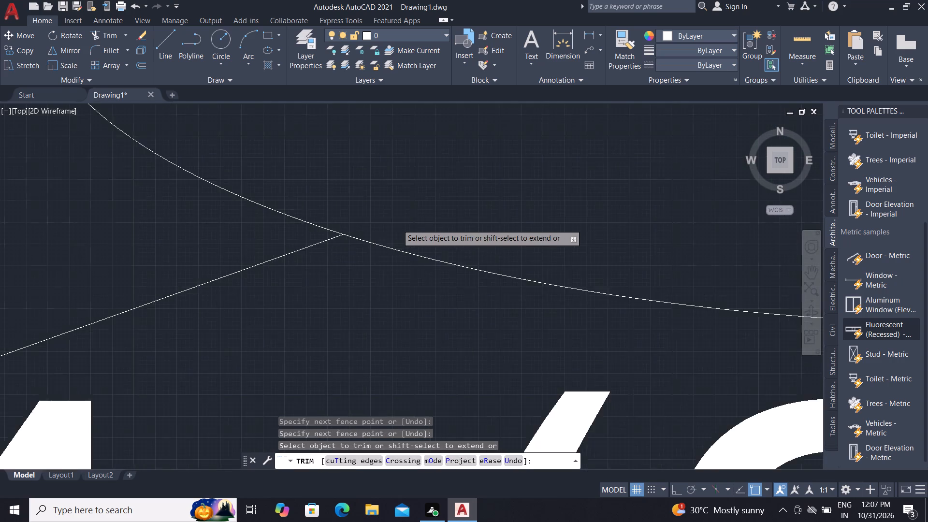
scroll(398, 224, "down", 6)
key("Escape")
key("Escape")
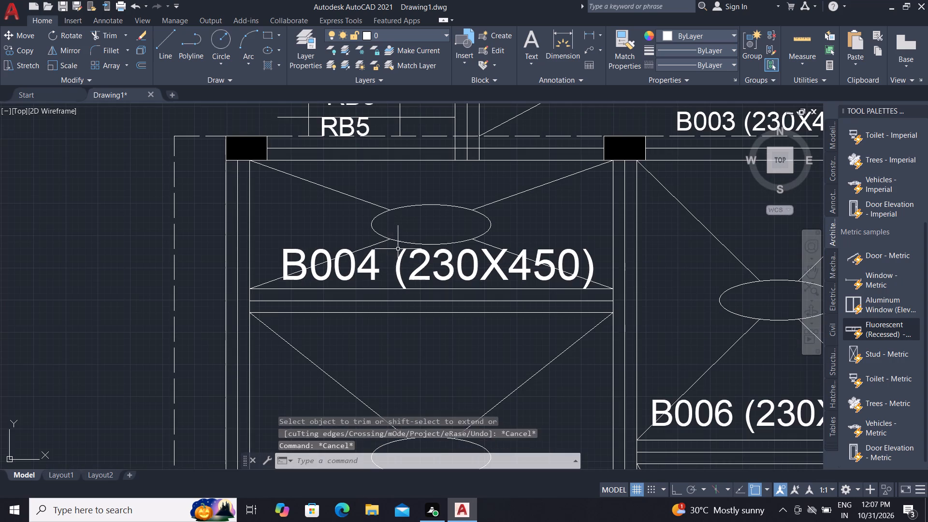
key("Escape")
Copy the RS-1 text from the ellipse between beams B010 and B012 into the ellipse of the B004 panel.
scroll(406, 271, "down", 4)
key("c")
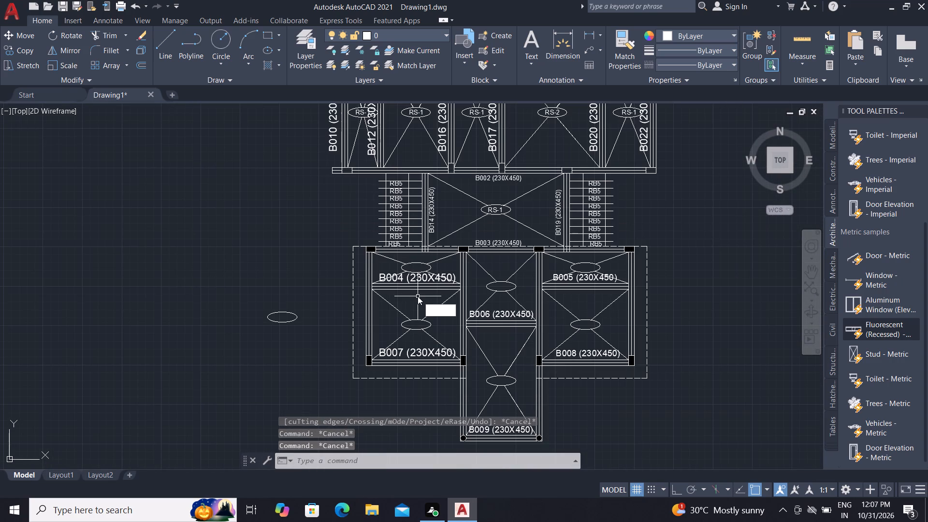
type("O")
key("space")
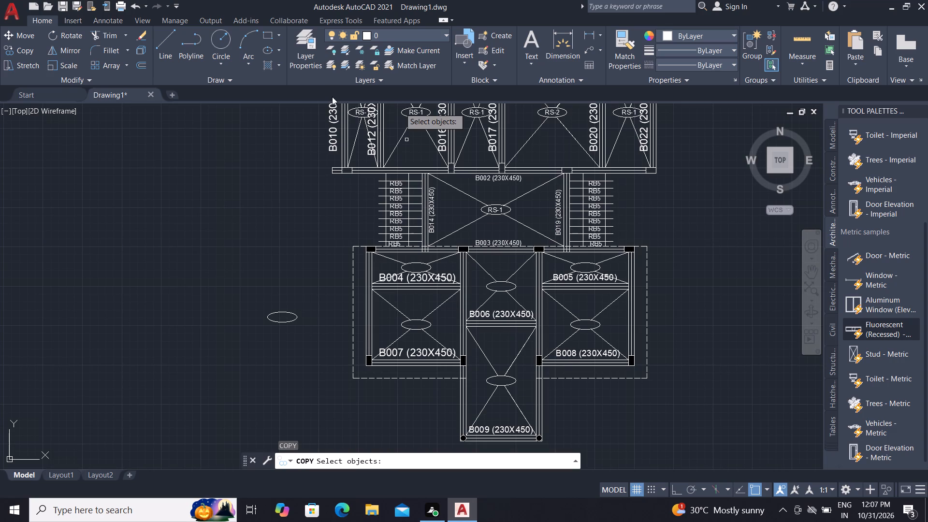
middle_click_drag(296, 141, 336, 175)
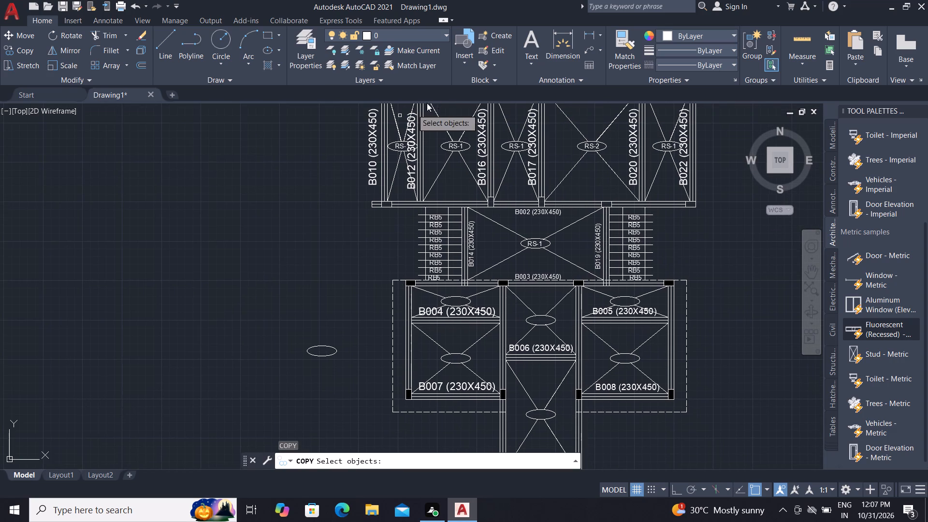
scroll(394, 126, "up", 3)
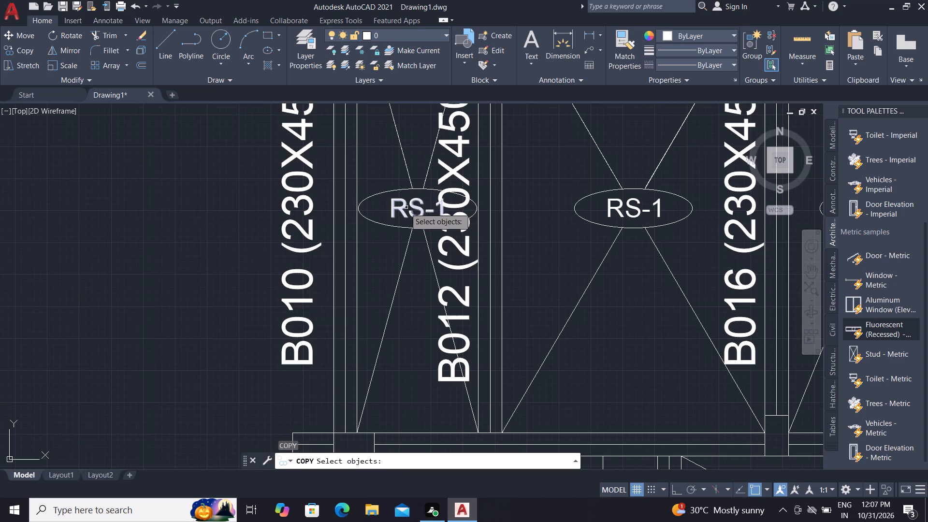
left_click(393, 229)
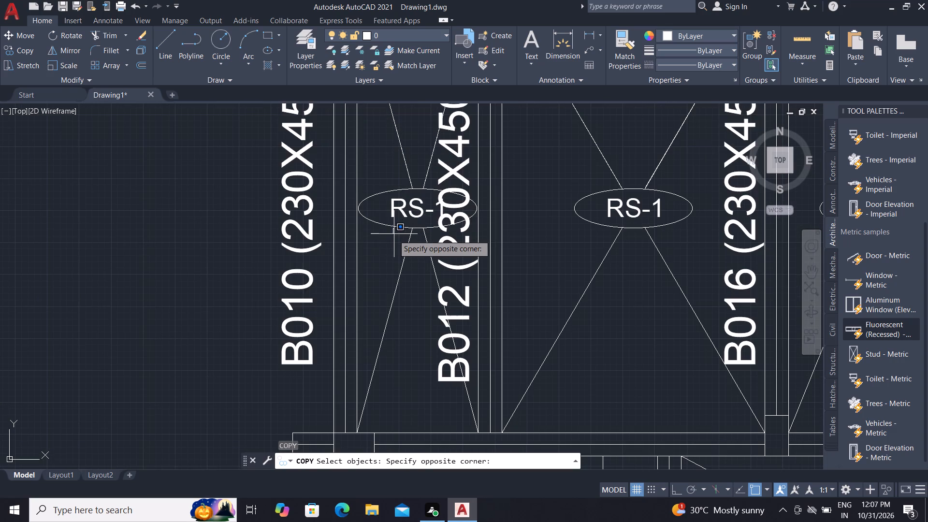
left_click(417, 167)
left_click(402, 206)
right_click(402, 206)
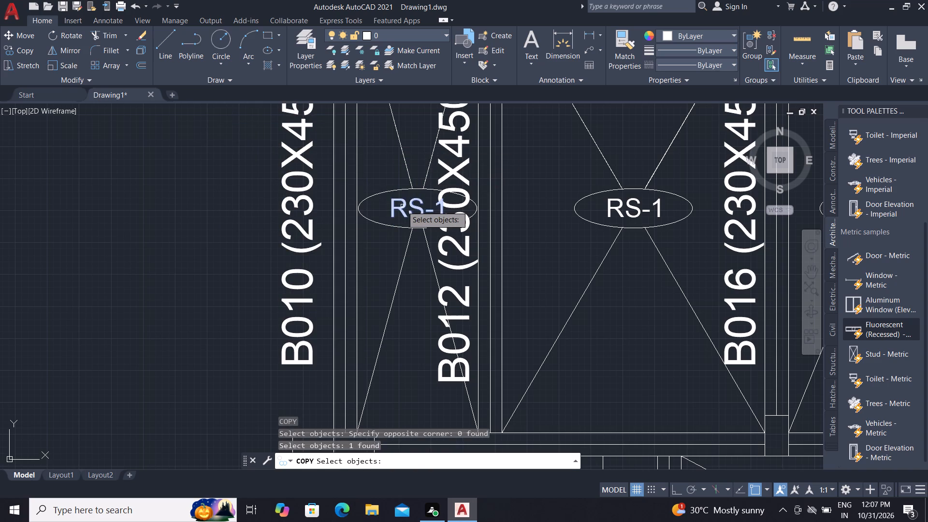
left_click(402, 205)
scroll(402, 187, "down", 2)
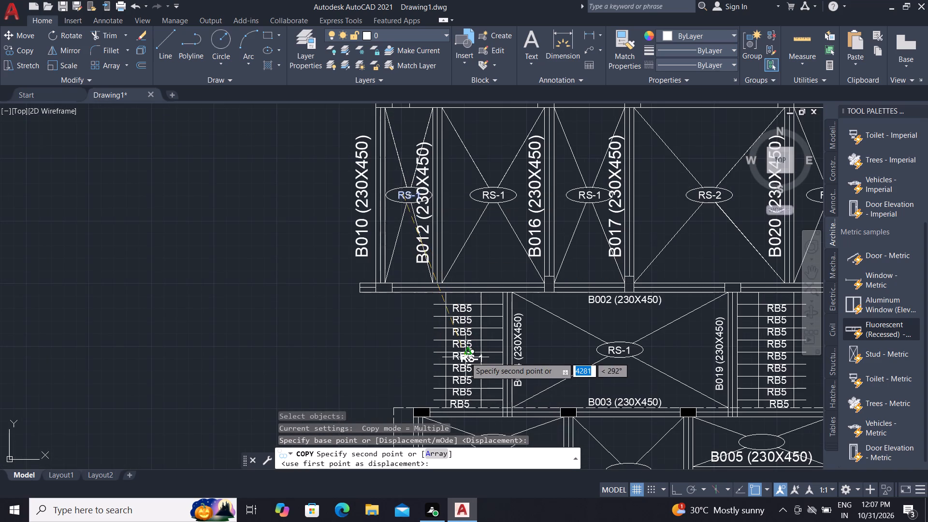
middle_click(465, 357)
middle_click_drag(452, 314, 435, 260)
scroll(435, 200, "down", 1)
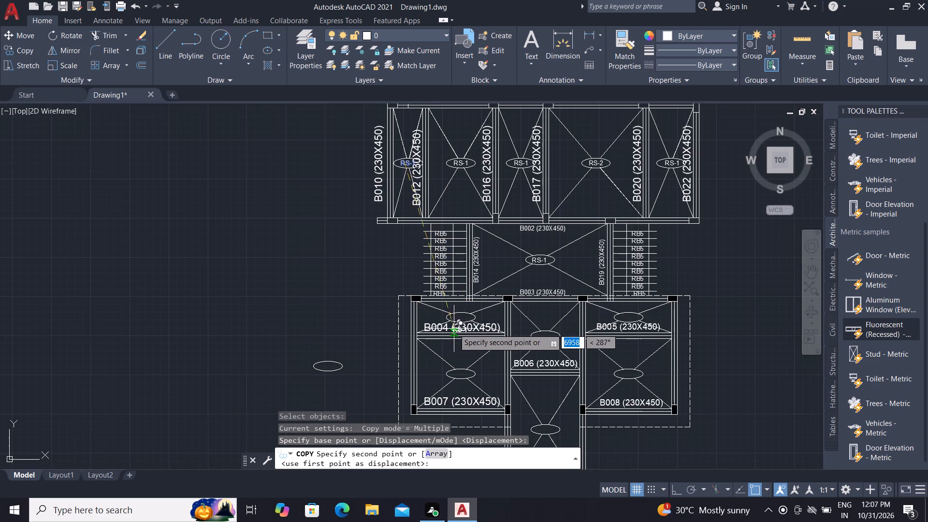
scroll(458, 326, "up", 5)
scroll(443, 254, "down", 1)
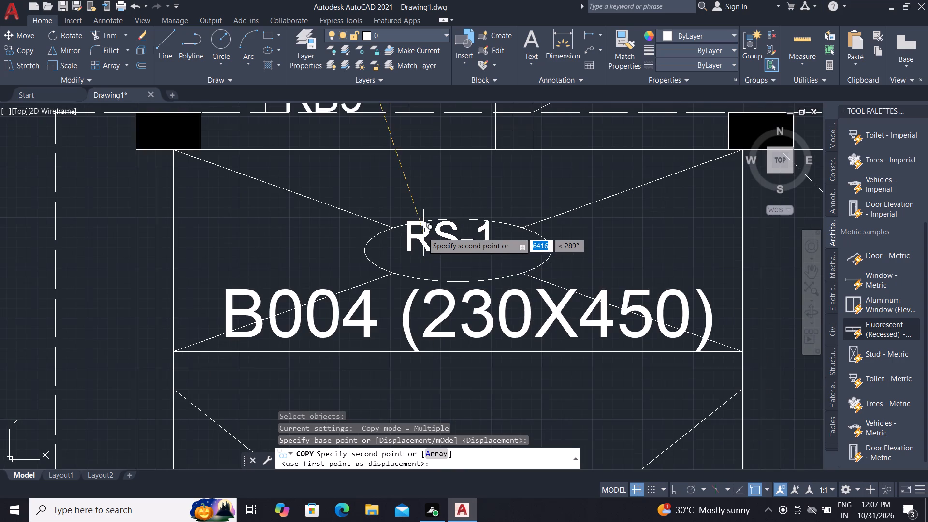
left_click(437, 247)
Place another copy of the RS-1 text inside the ellipse of the B007 panel.
scroll(422, 221, "down", 5)
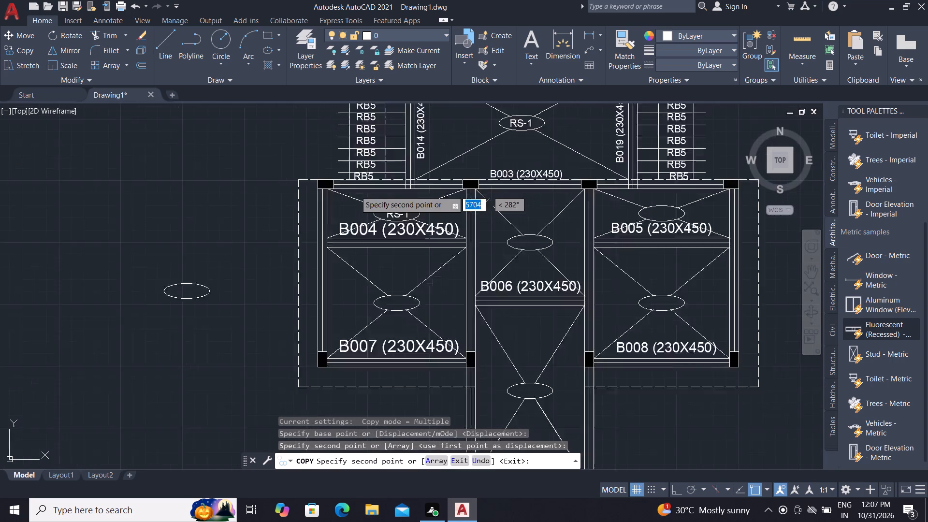
scroll(387, 262, "up", 2)
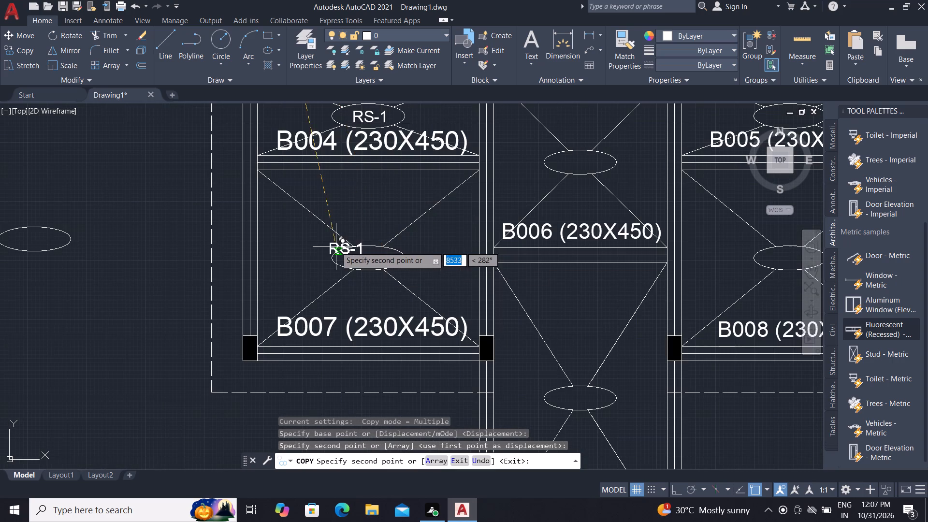
scroll(355, 256, "up", 2)
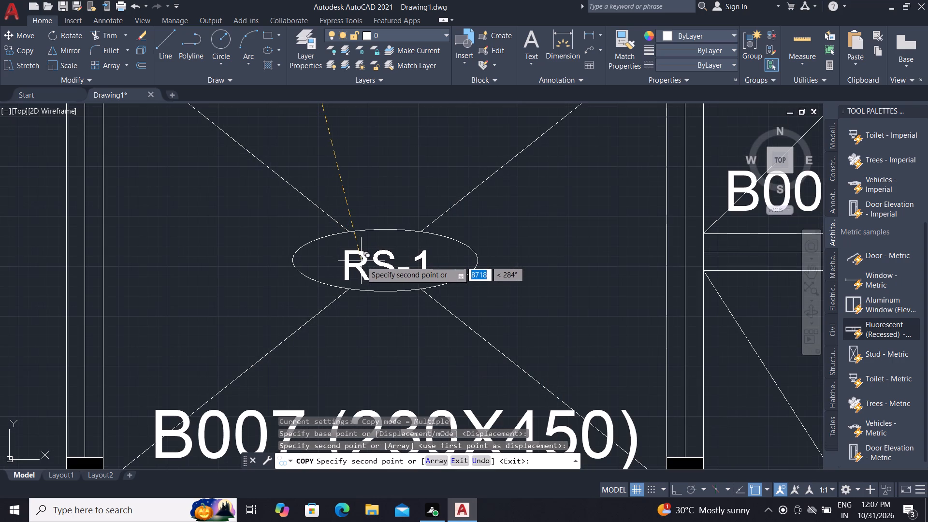
left_click(360, 257)
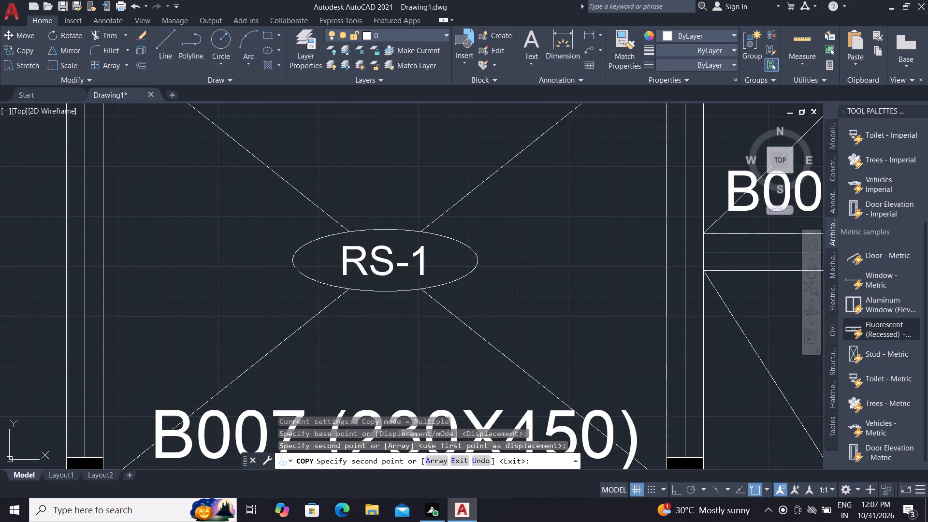
Place another copy of the RS-1 text inside the ellipse of the B006 panel.
scroll(44, 246, "down", 2)
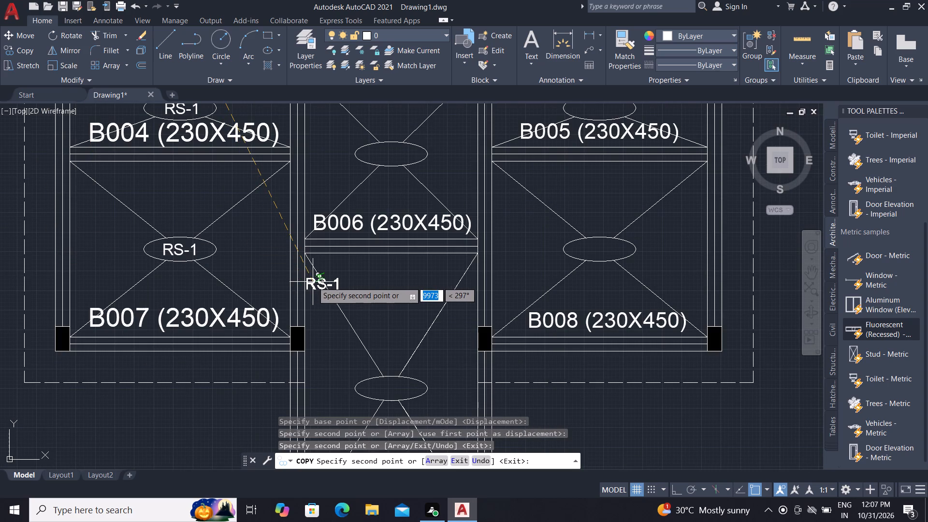
middle_click(313, 282)
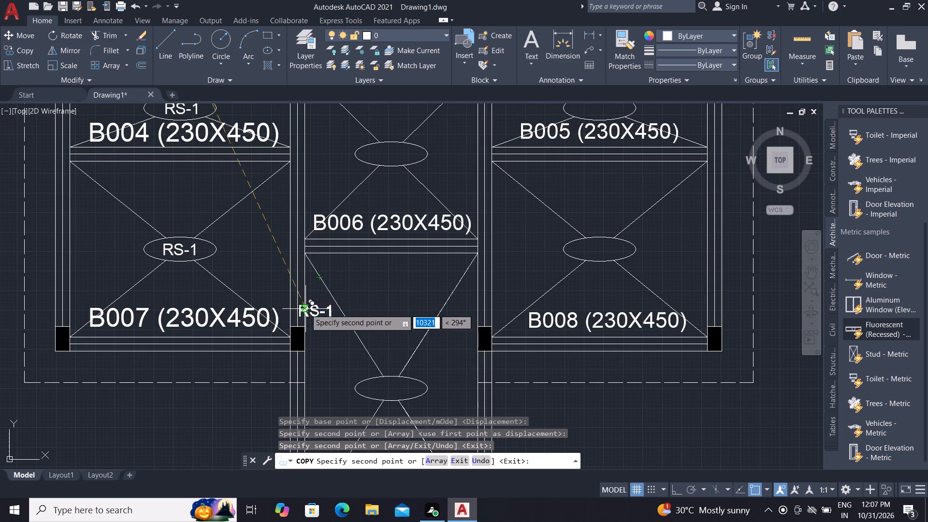
scroll(353, 249, "down", 1)
scroll(369, 184, "up", 2)
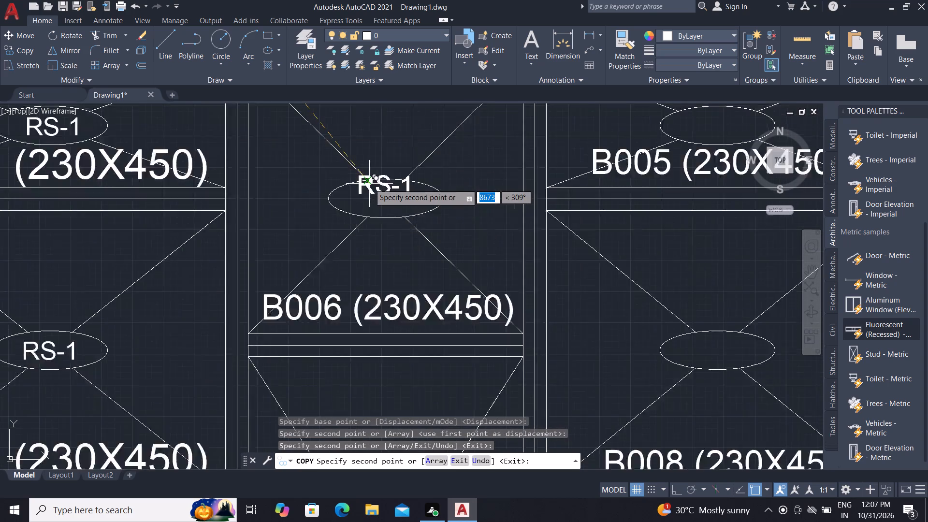
scroll(369, 184, "up", 1)
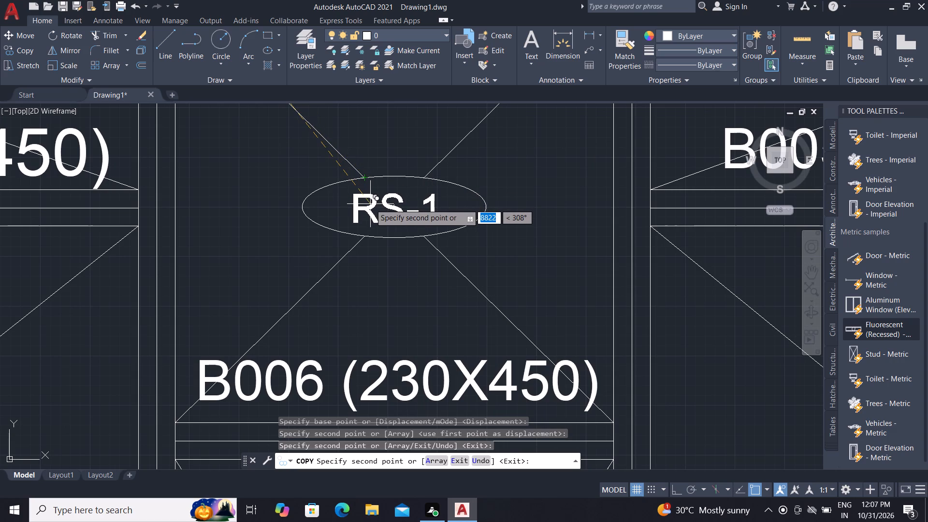
left_click(370, 204)
Place another copy of the RS-1 text inside the ellipse of the B008 panel.
scroll(128, 177, "down", 2)
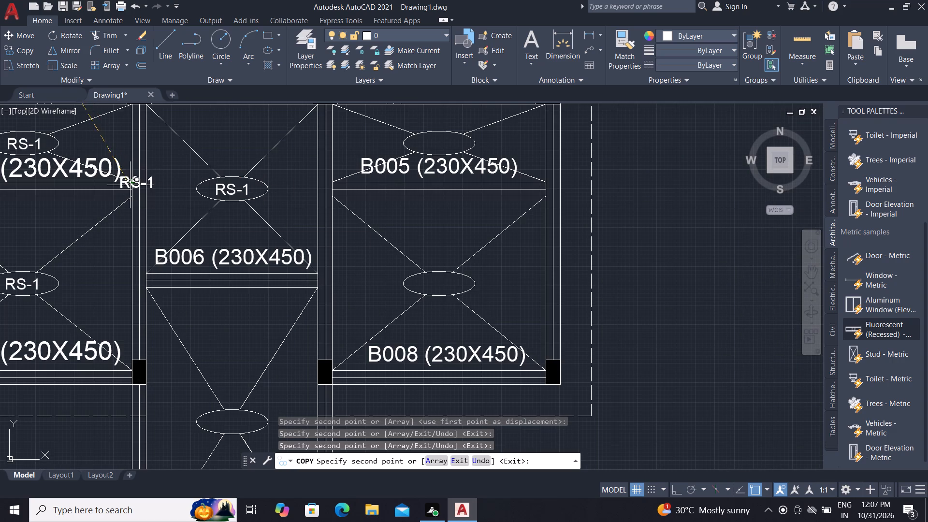
scroll(425, 279, "up", 1)
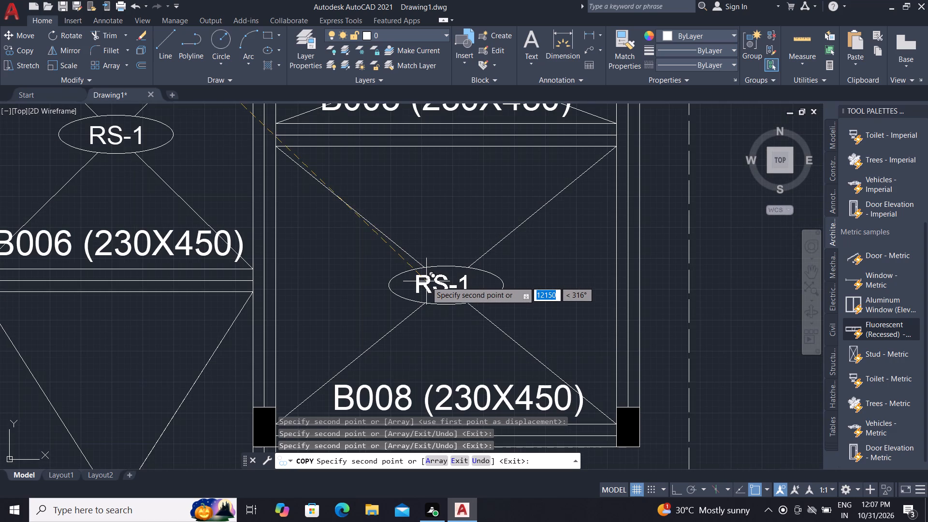
left_click(433, 284)
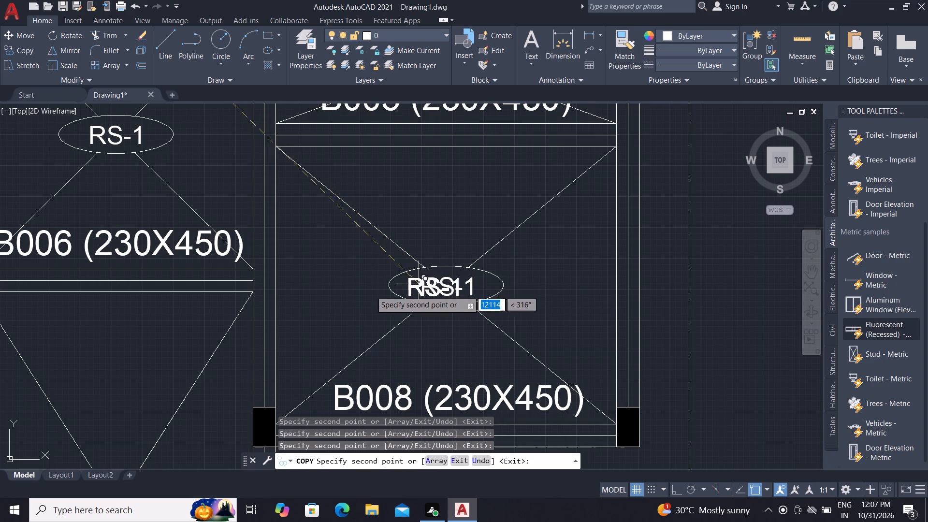
Place a last copy of the RS-1 text inside the ellipse of the B005 panel and end the copying.
scroll(340, 298, "down", 1)
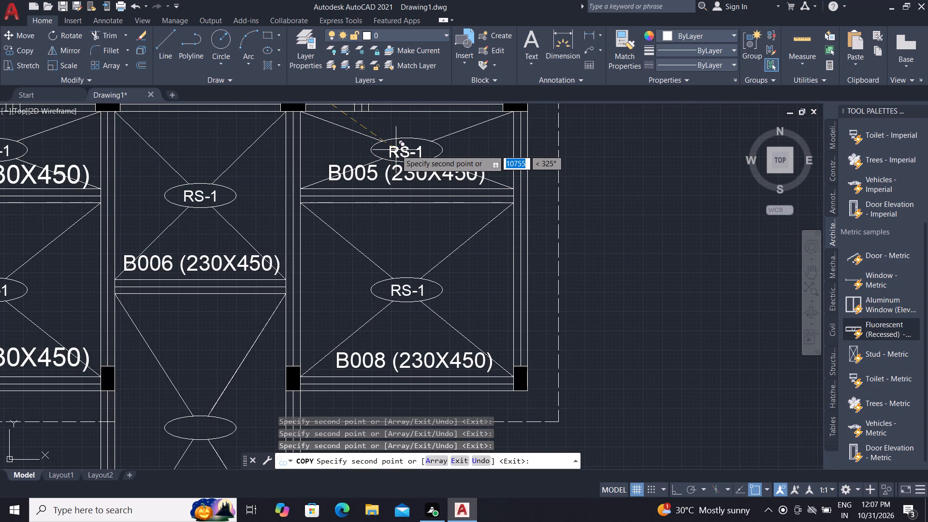
left_click(396, 150)
scroll(373, 179, "down", 1)
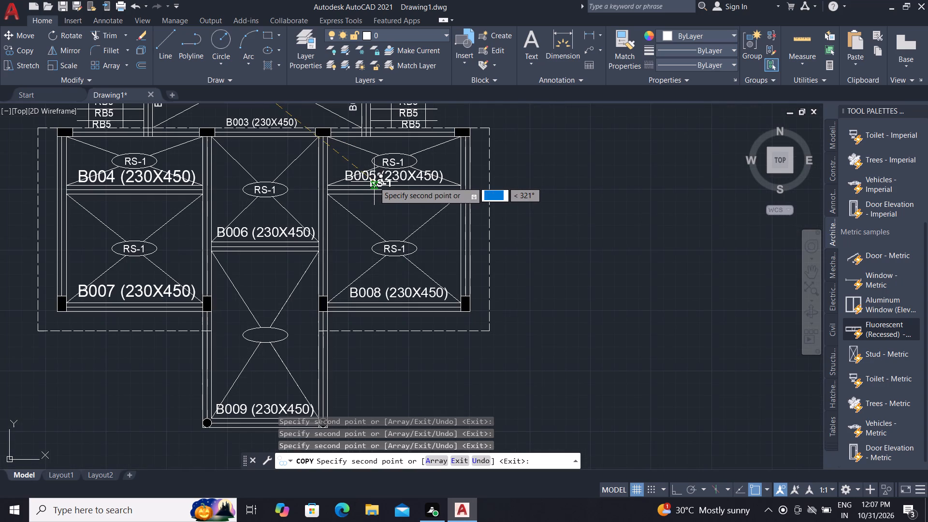
key("Escape")
Copy the RS-2 text from the ellipse between beams B017 and B020 into the ellipse of the B009 panel.
key("c")
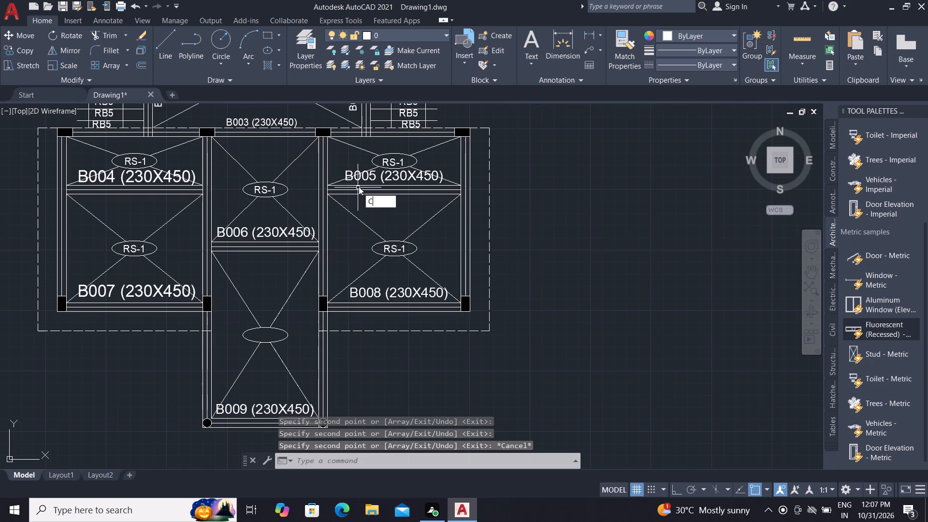
key("o")
key("space")
scroll(366, 201, "down", 3)
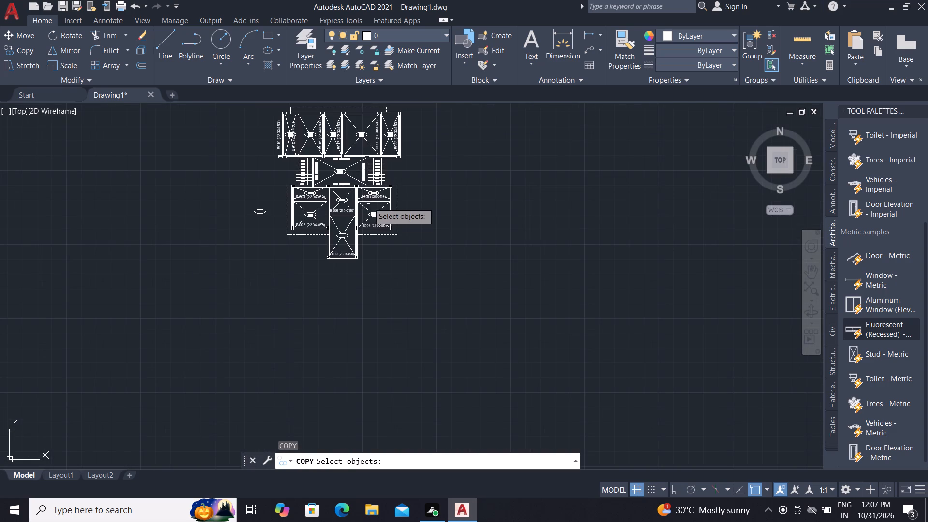
scroll(344, 121, "up", 1)
left_click_drag(345, 176, 349, 168)
scroll(367, 138, "up", 3)
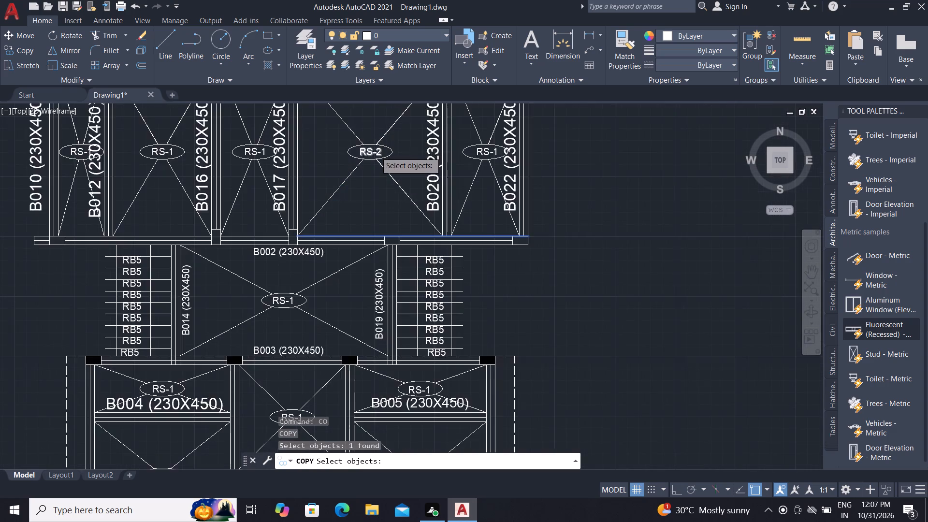
scroll(376, 152, "up", 1)
left_click(382, 155)
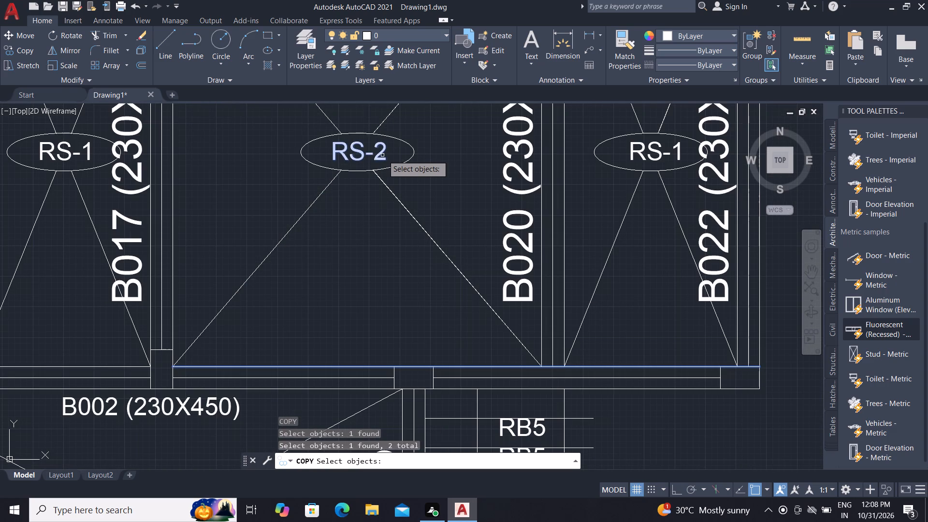
right_click(383, 155)
left_click(384, 156)
scroll(394, 130, "down", 2)
right_click(396, 126)
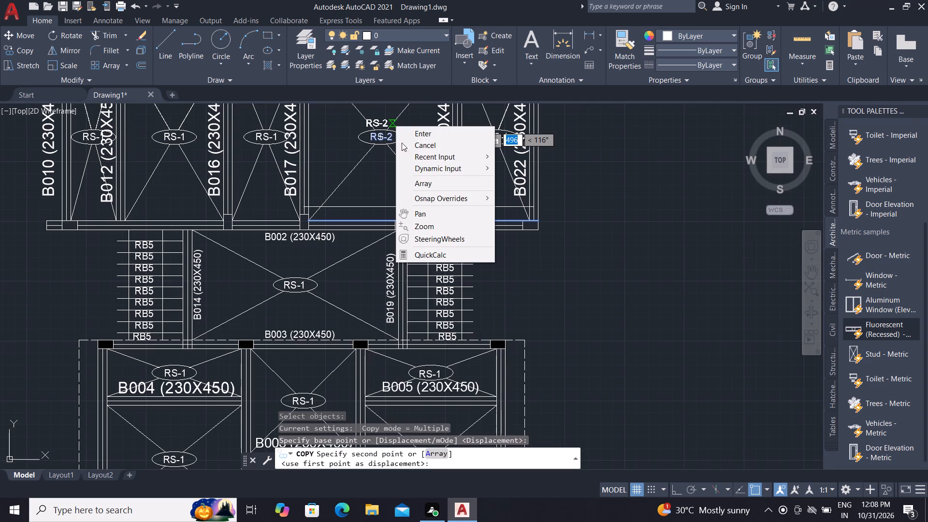
left_click(368, 157)
scroll(334, 209, "down", 3)
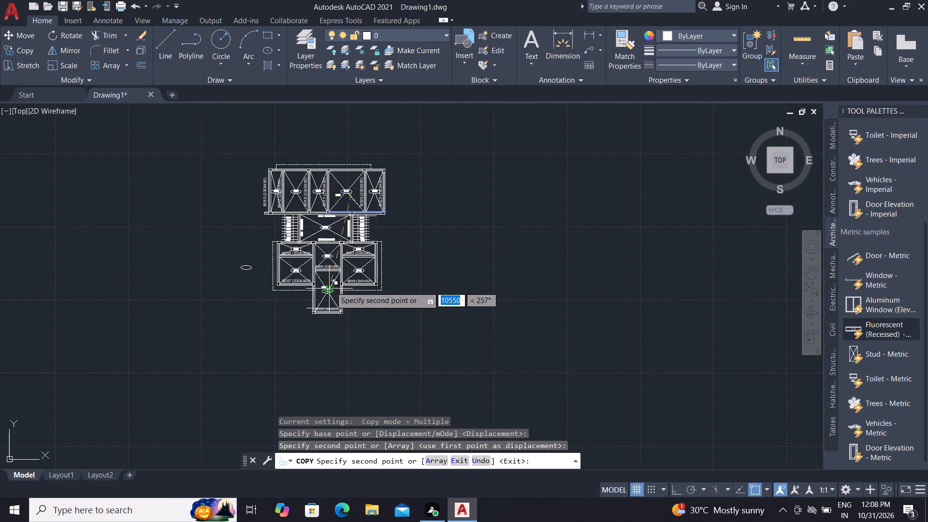
scroll(331, 287, "up", 7)
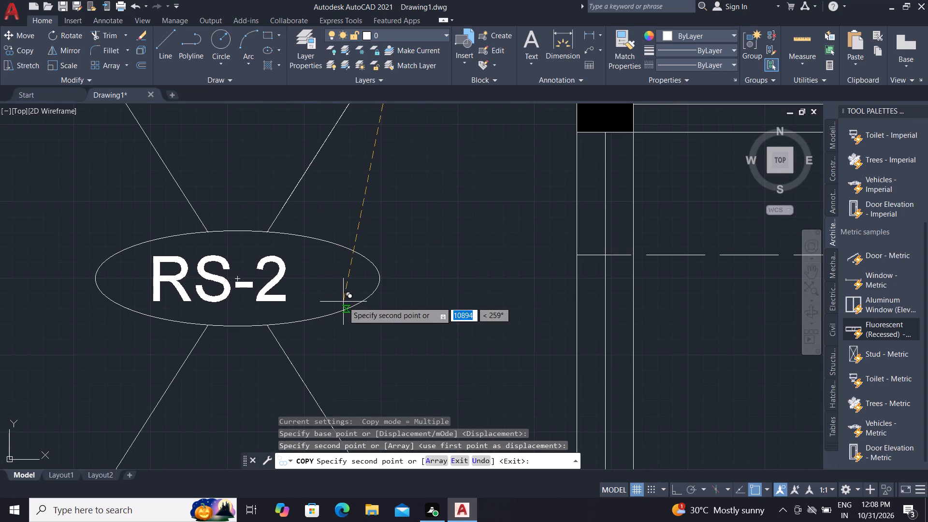
middle_click(345, 304)
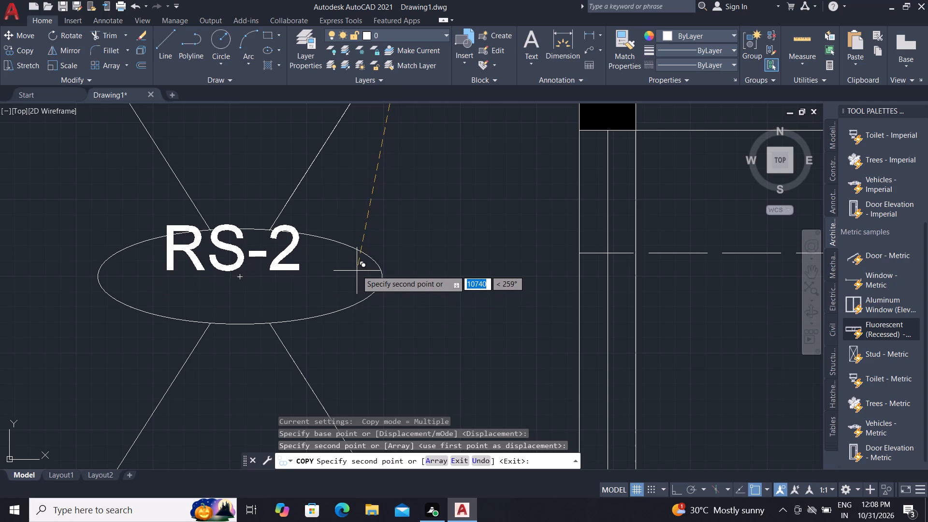
left_click(360, 298)
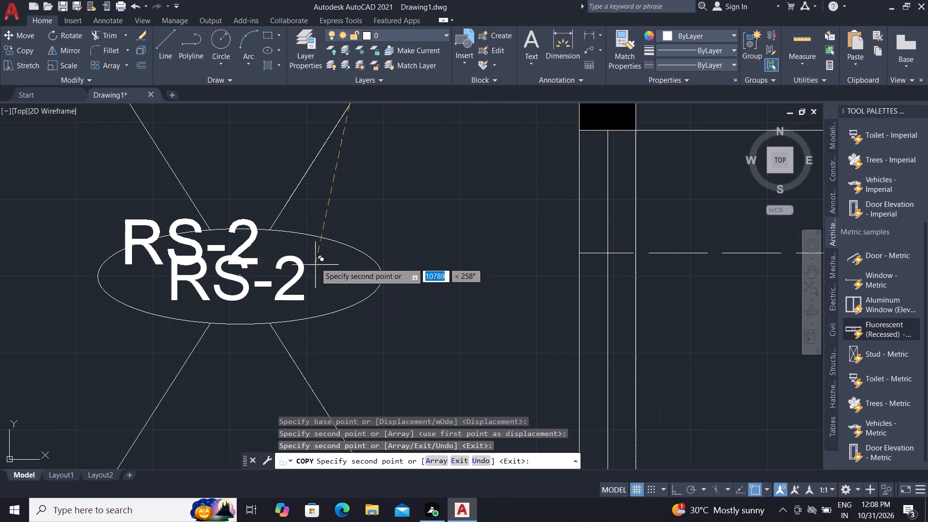
key("Escape")
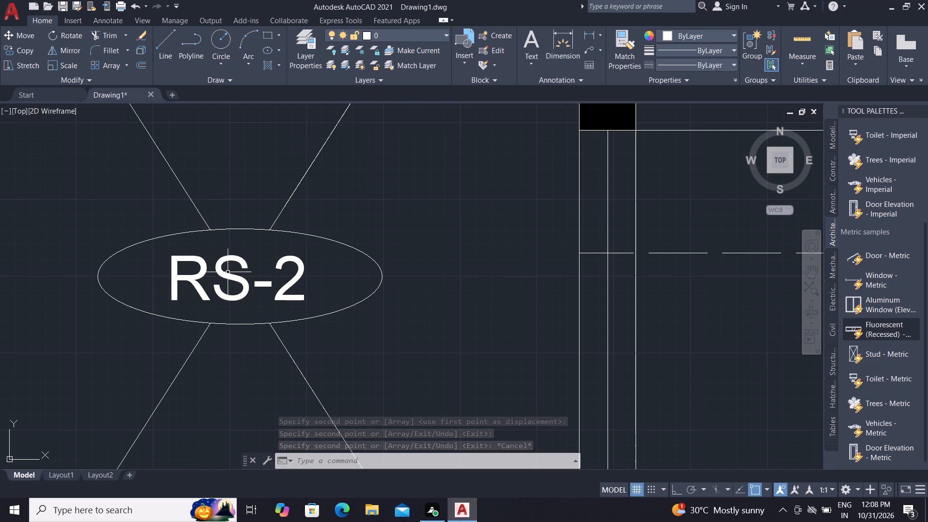
Delete the stray horizontal line that crosses the B009 beam and extends past both of its round columns.
scroll(283, 294, "down", 4)
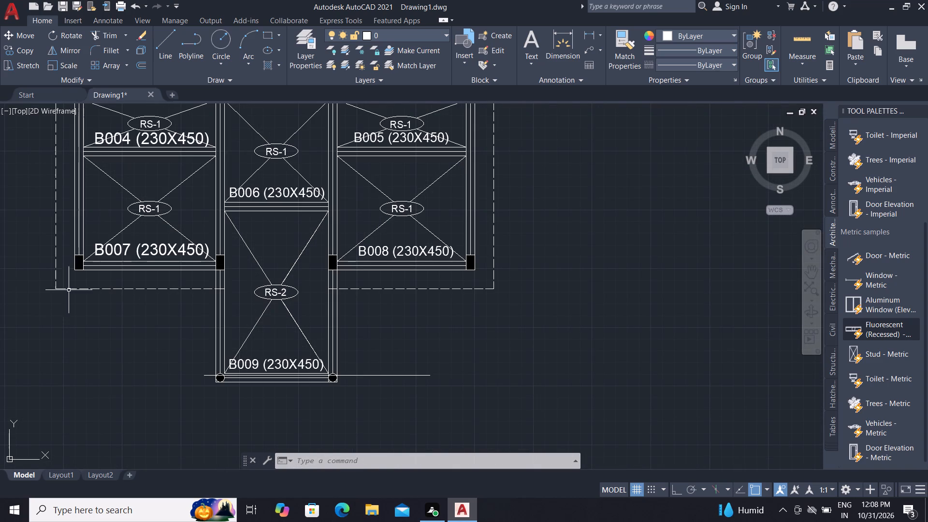
scroll(374, 373, "up", 3)
left_click(367, 380)
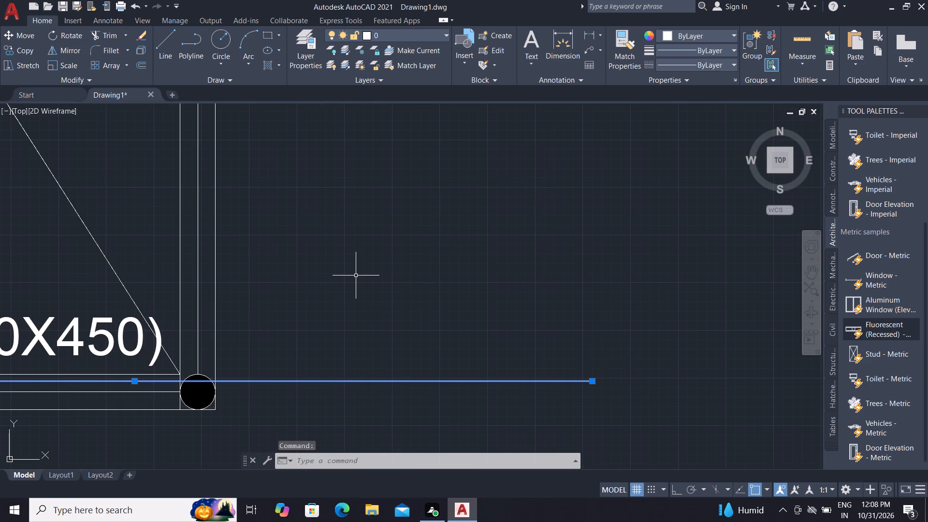
key("Delete")
Delete the loose empty ellipse lying outside the plan, beside the B004 and B007 panels.
scroll(356, 276, "down", 2)
scroll(382, 316, "down", 1)
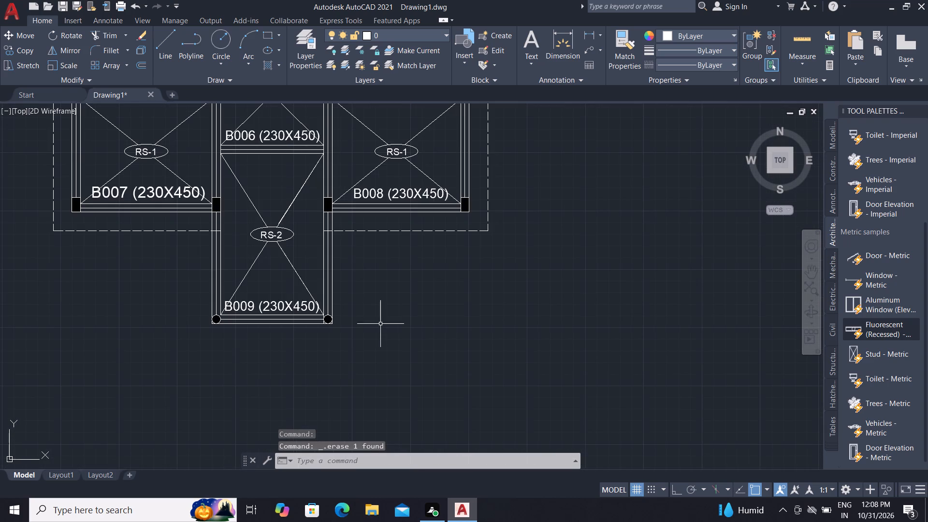
scroll(268, 364, "down", 1)
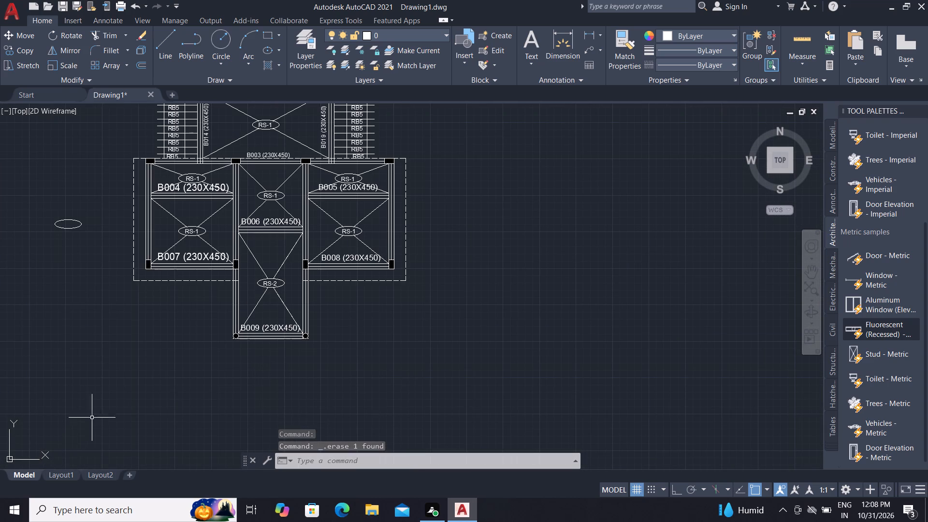
middle_click_drag(166, 401, 194, 488)
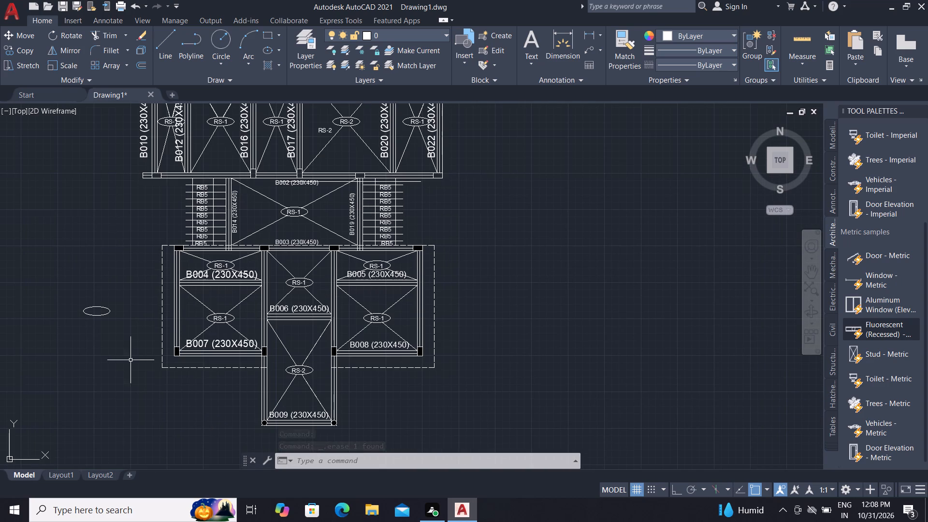
left_click(108, 312)
key("Delete")
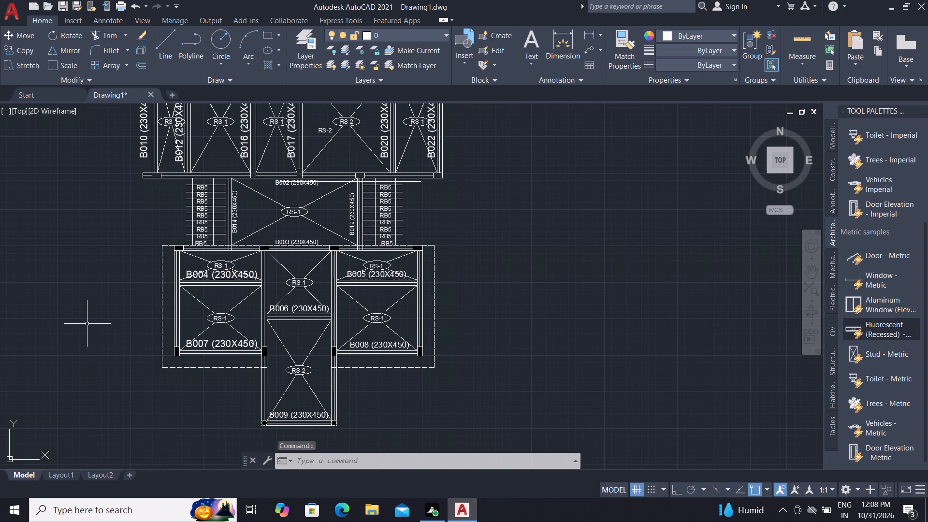
Save the drawing in the Documents folder under the file name ROOF BEAM.
scroll(225, 350, "down", 2)
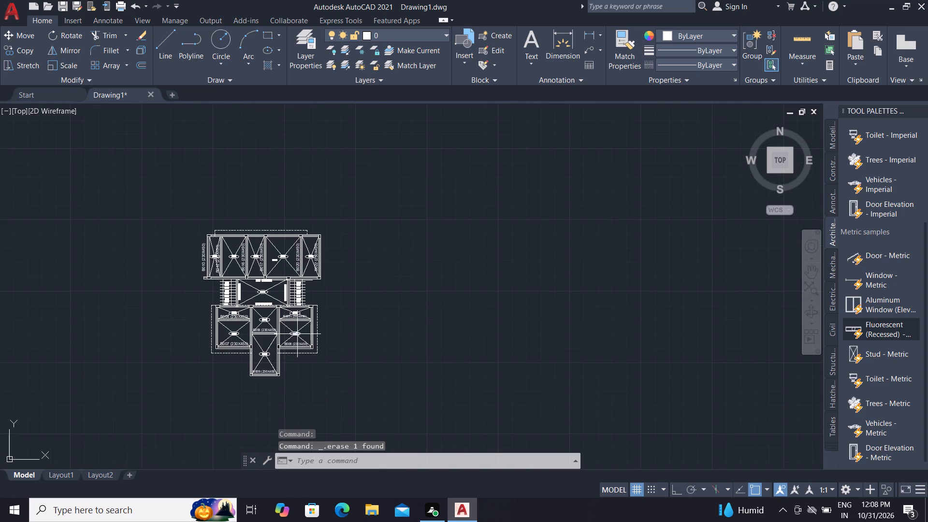
scroll(261, 344, "up", 1)
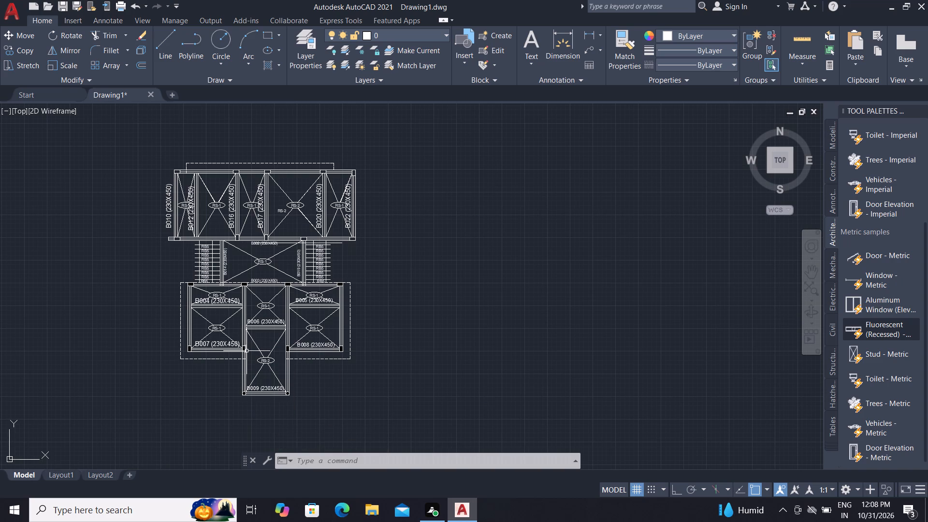
key("ctrl+s")
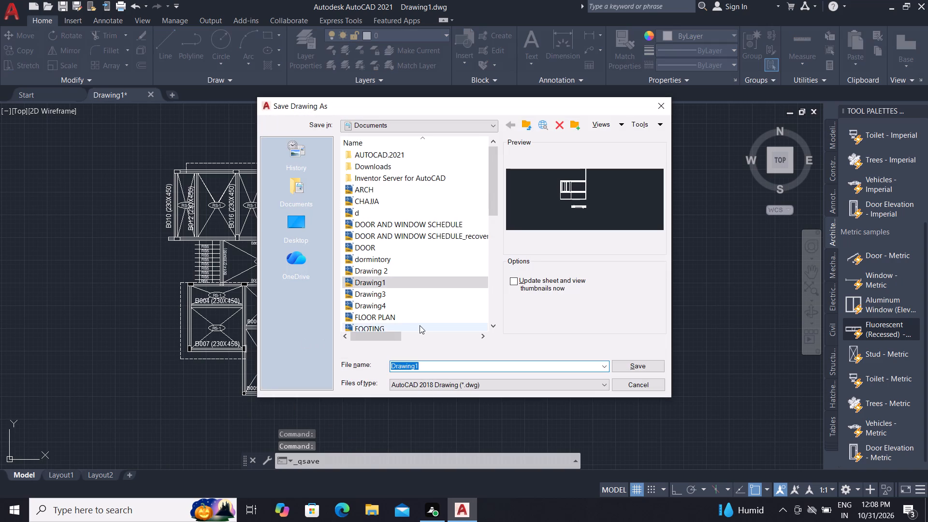
left_click(427, 367)
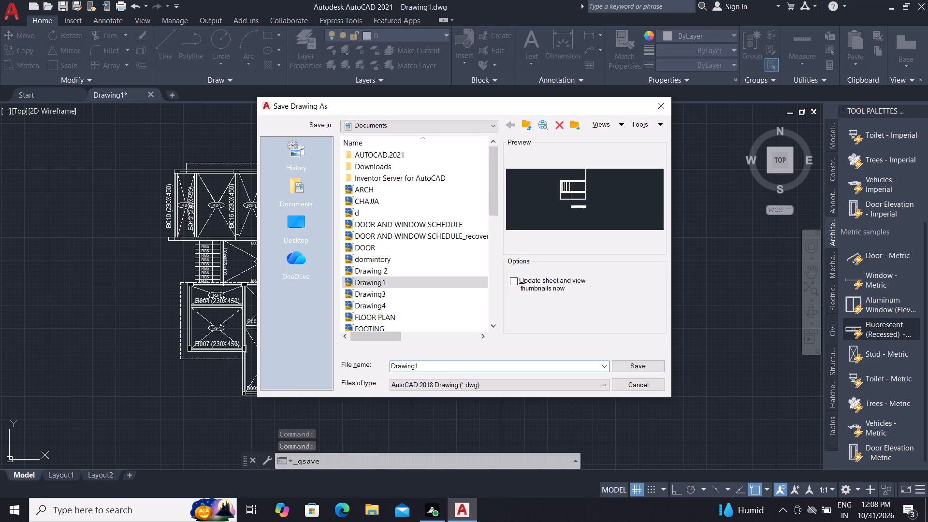
key("BackSpace")
key("BackSpace")
key("BackSpace")
key("BackSpace")
key("BackSpace")
key("BackSpace")
key("BackSpace")
key("BackSpace")
key("BackSpace")
key("BackSpace")
key("BackSpace")
key("BackSpace")
key("BackSpace")
key("BackSpace")
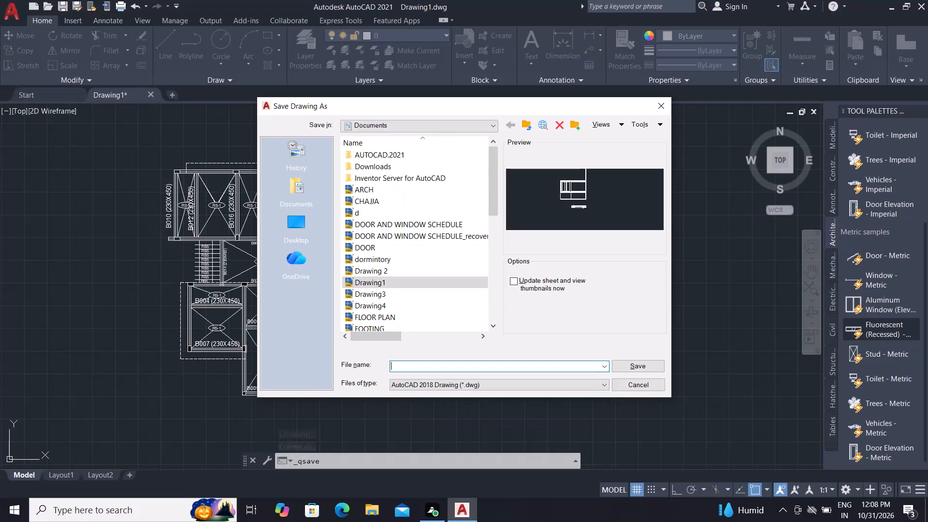
key("r")
type("OO")
type("F")
key("space")
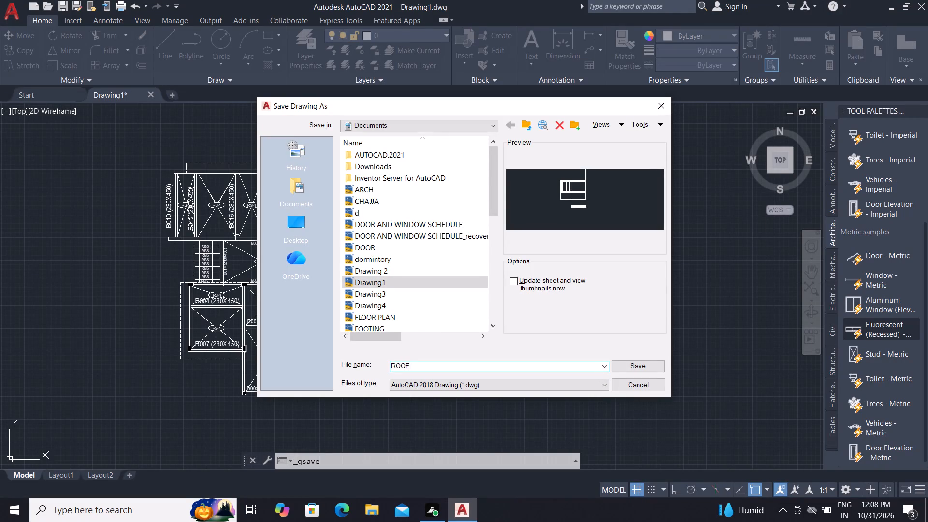
key("b")
key("e")
type("AM")
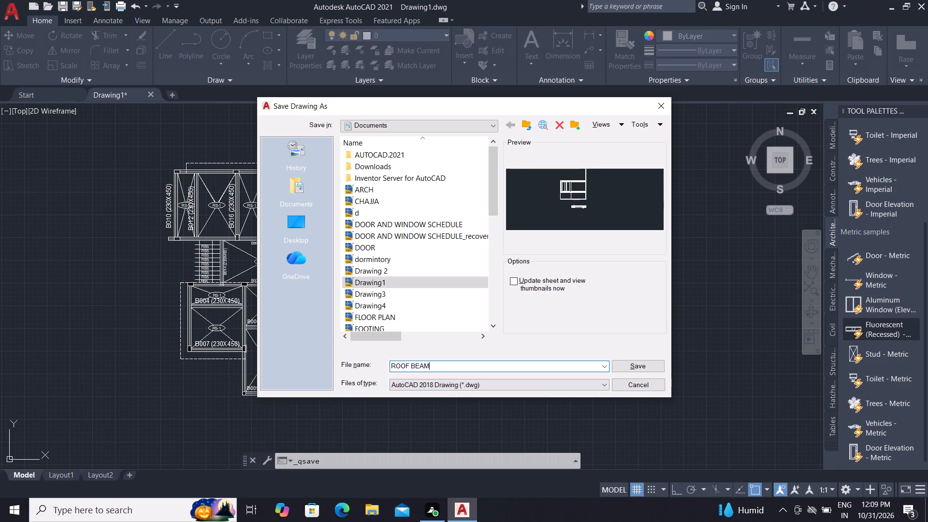
left_click(650, 363)
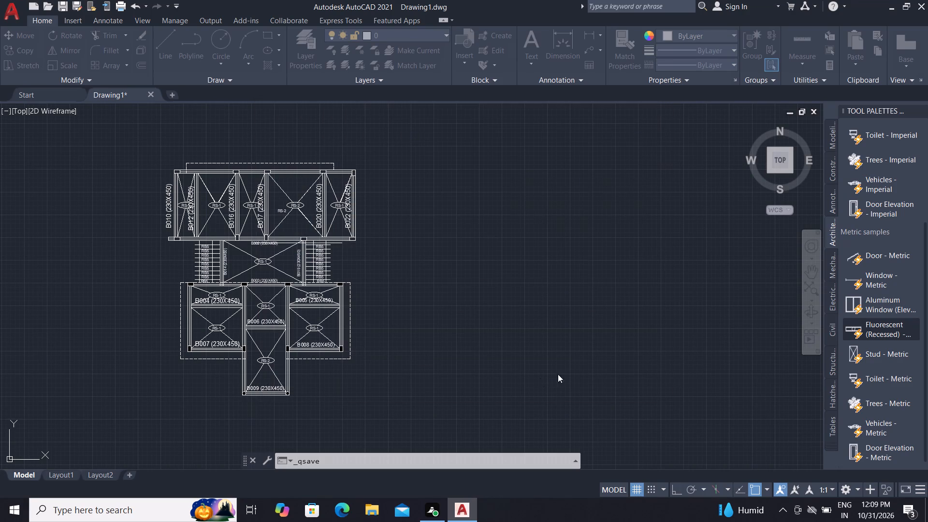
Start a plot of the model and choose DWG To PDF.pc3 as the plotter.
middle_click_drag(272, 366, 304, 379)
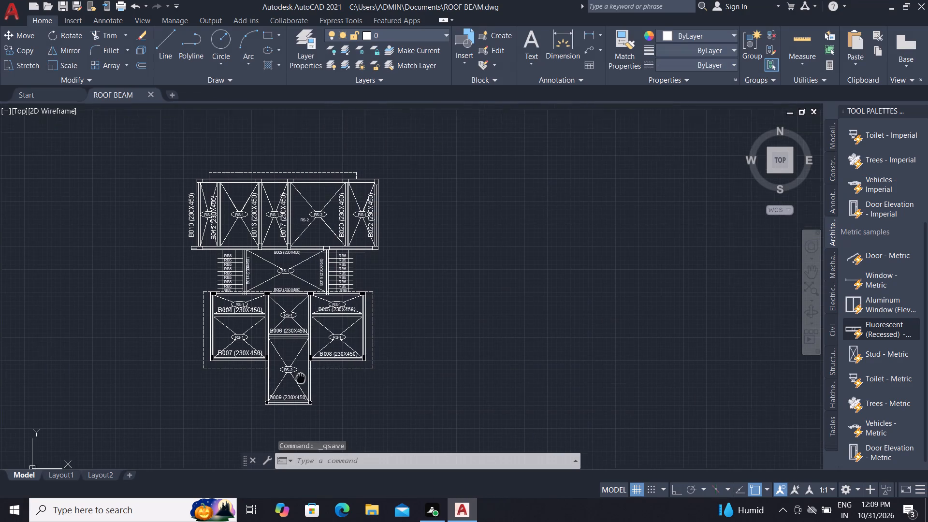
middle_click_drag(304, 379, 379, 386)
middle_click_drag(382, 384, 407, 370)
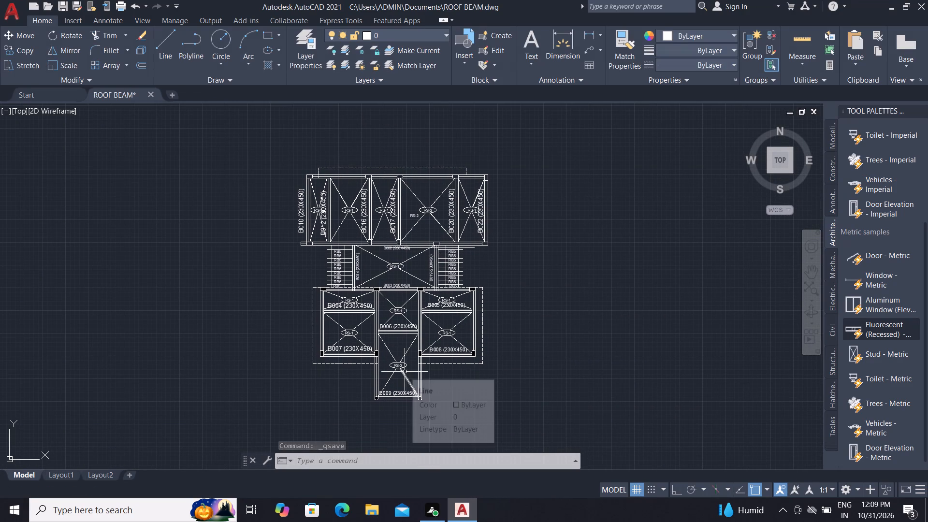
key("ctrl+p")
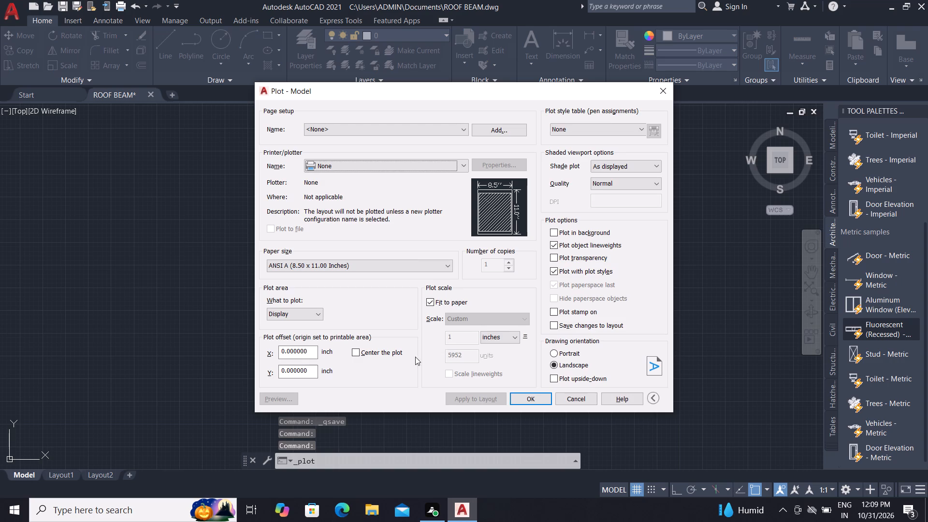
left_click(418, 165)
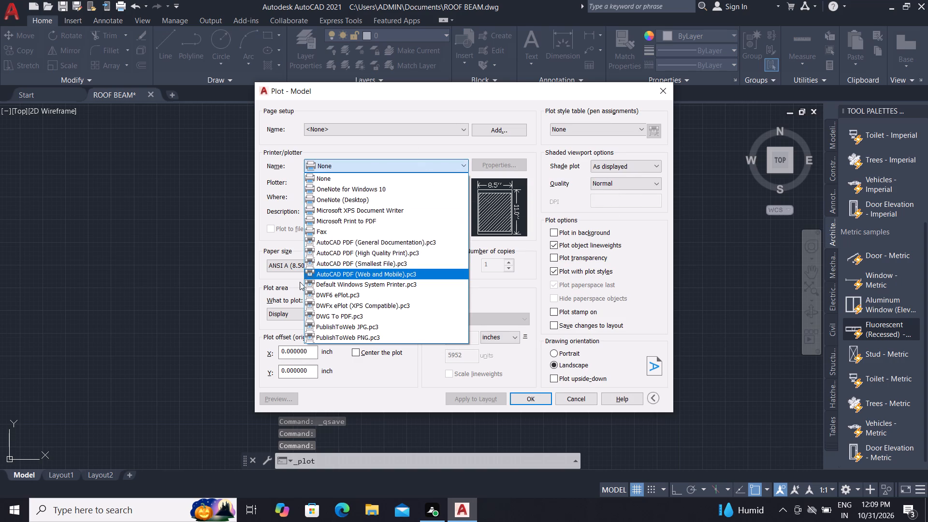
left_click(377, 319)
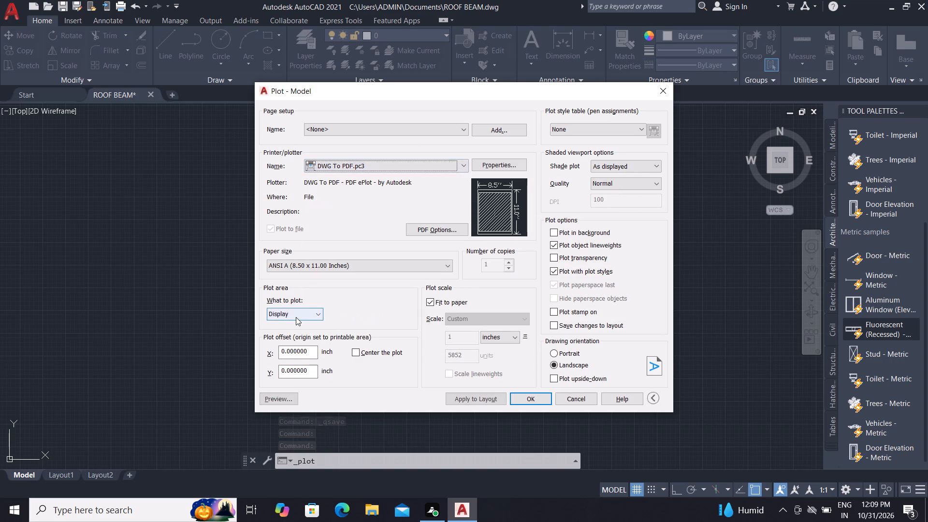
Set the plot area to a window that encloses the whole roof beam plan.
left_click(296, 317)
left_click(293, 347)
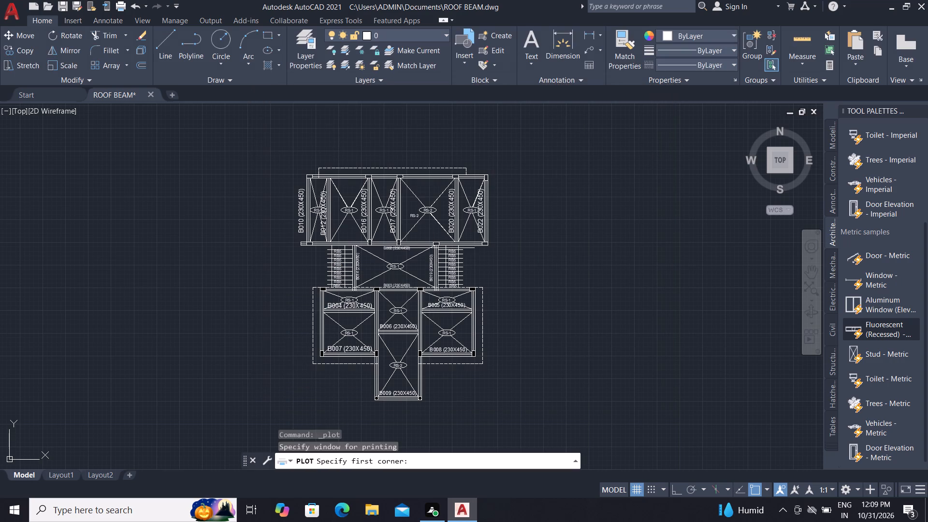
left_click(267, 144)
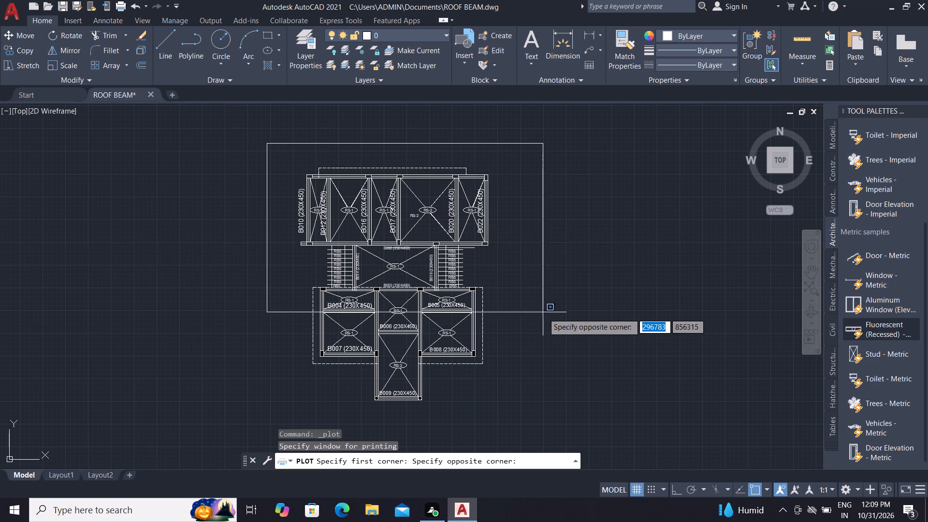
scroll(542, 357, "down", 1)
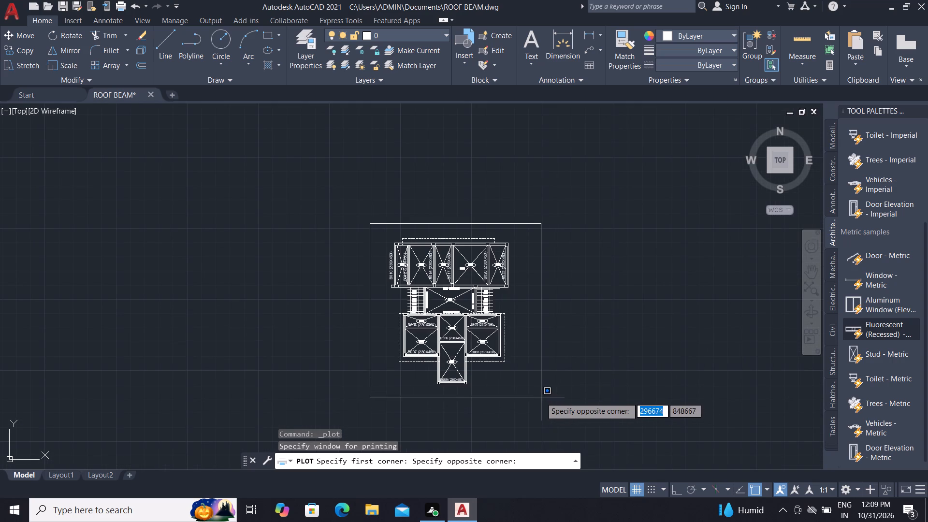
left_click(528, 394)
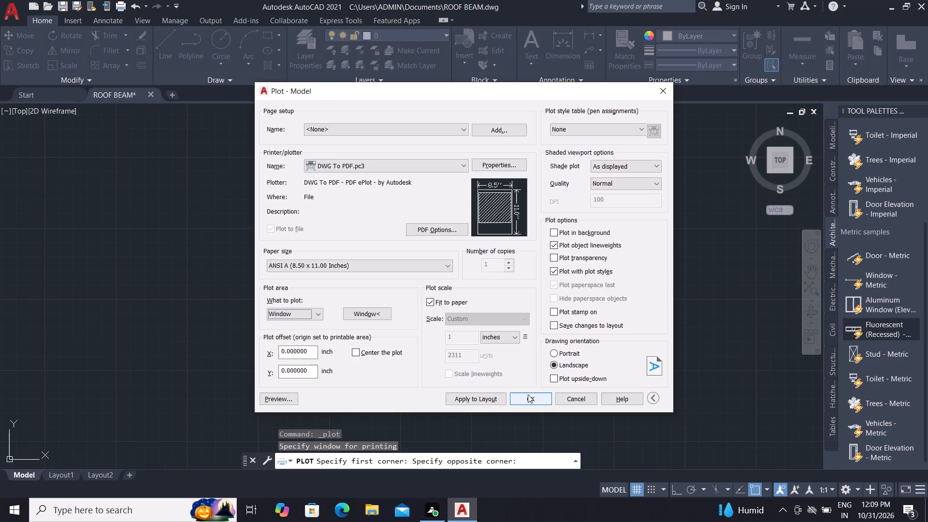
Plot the windowed roof beam plan to a PDF named ROOF BEAM-Model in the Documents folder.
left_click(530, 394)
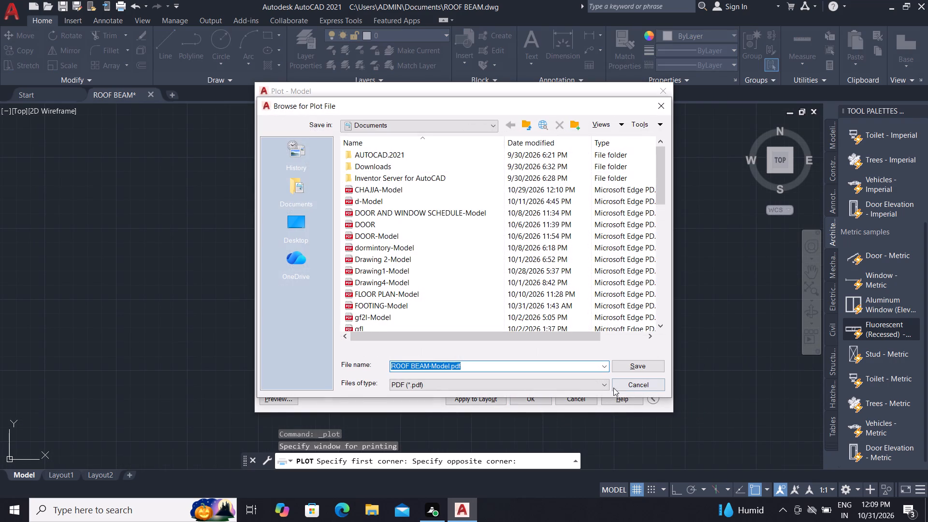
left_click(630, 368)
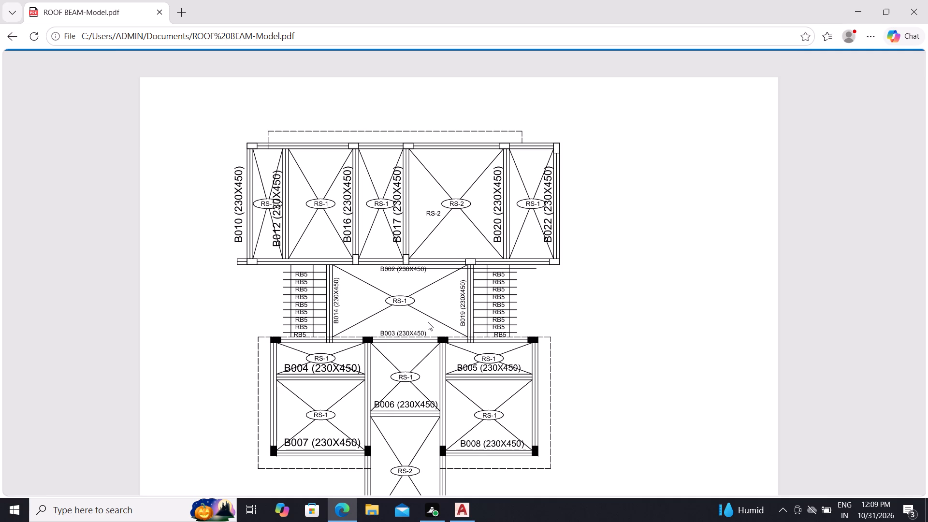
Save a copy of the plotted ROOF BEAM-Model PDF to the Desktop.
scroll(428, 320, "down", 1)
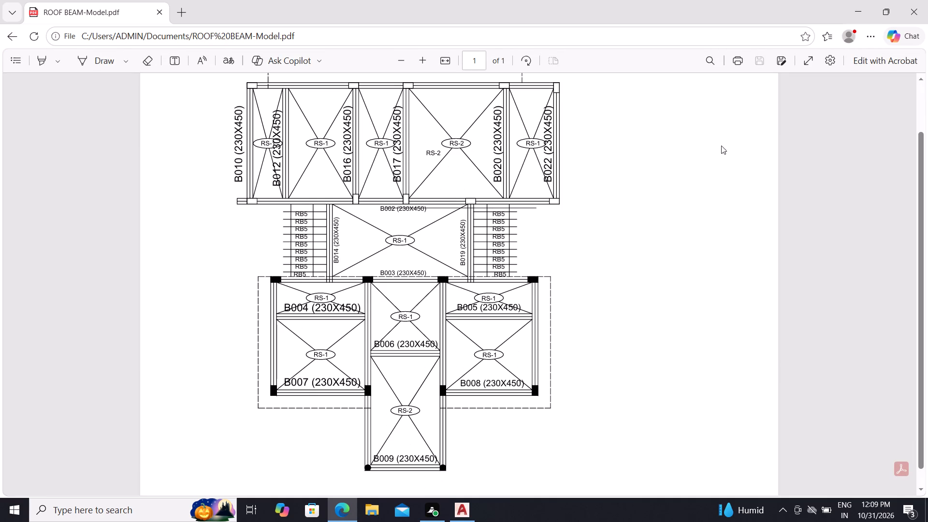
left_click(781, 60)
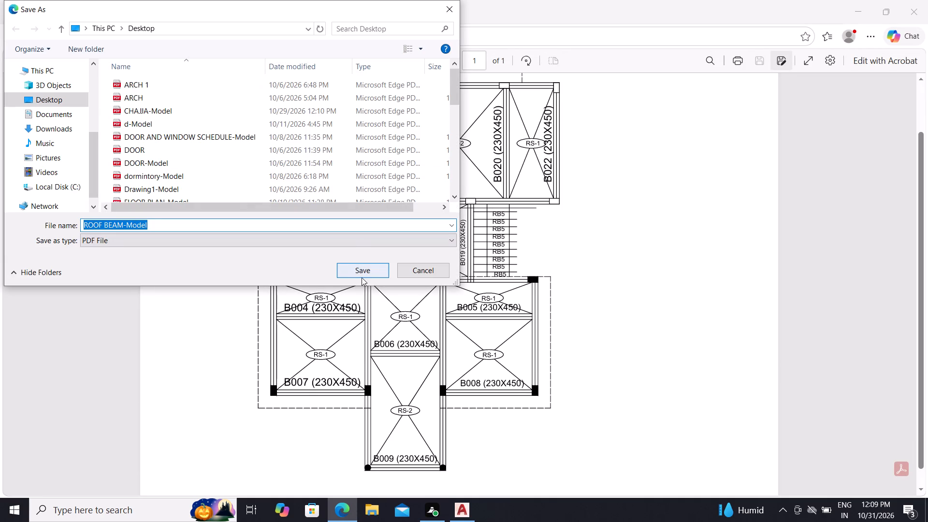
left_click(361, 267)
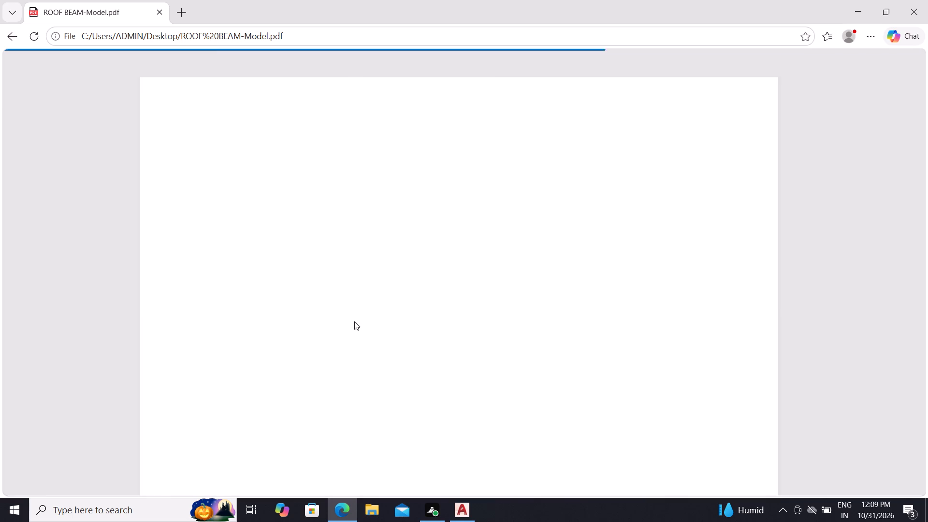
Switch back to AutoCAD and draw a horizontal line about 73,900 units long in the empty area beside the roof beam plan.
left_click(457, 513)
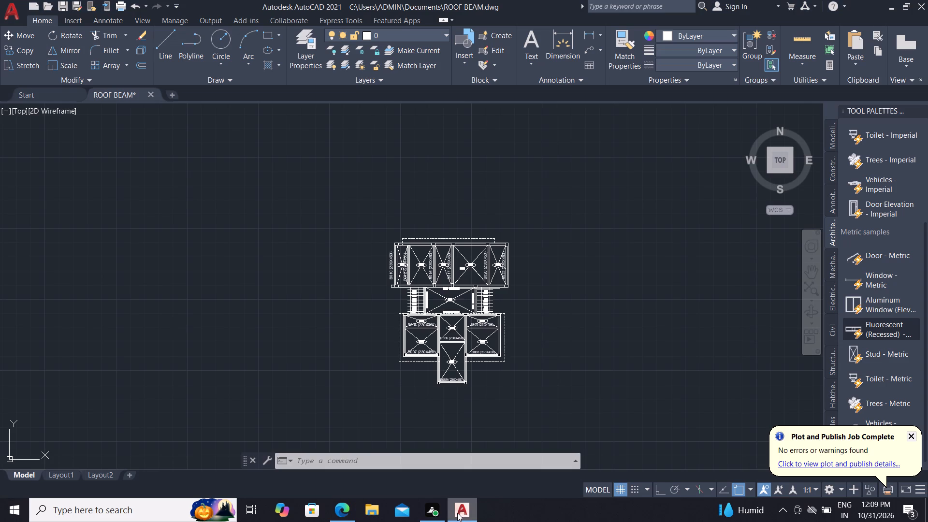
middle_click_drag(501, 264, 406, 251)
middle_click_drag(396, 247, 316, 208)
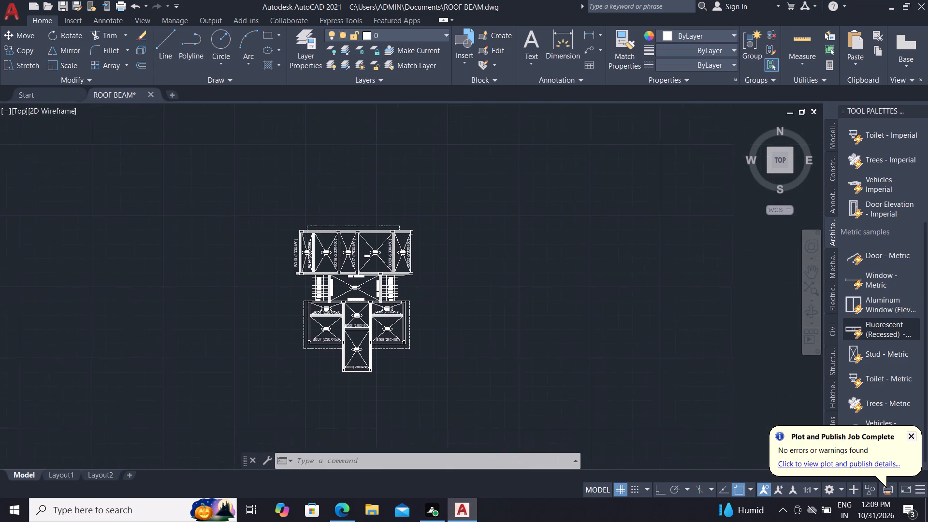
middle_click_drag(316, 208, 188, 159)
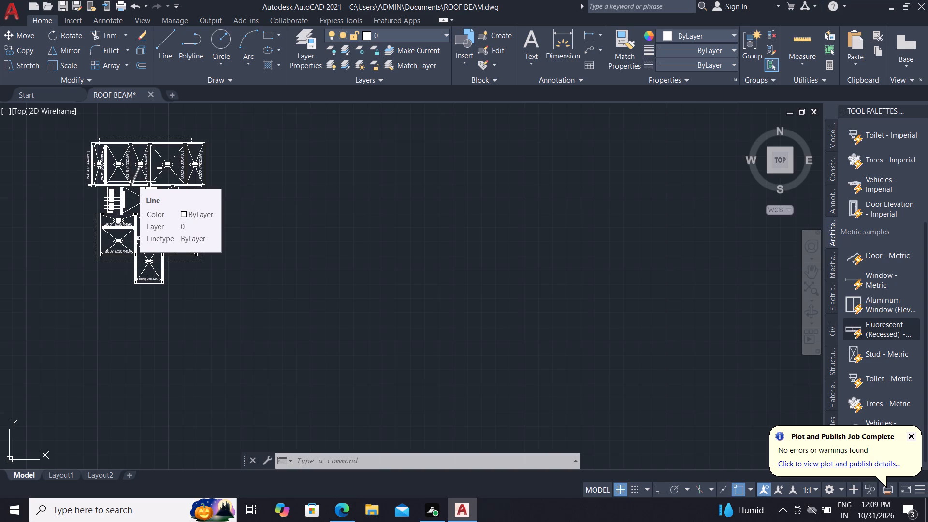
left_click(132, 182)
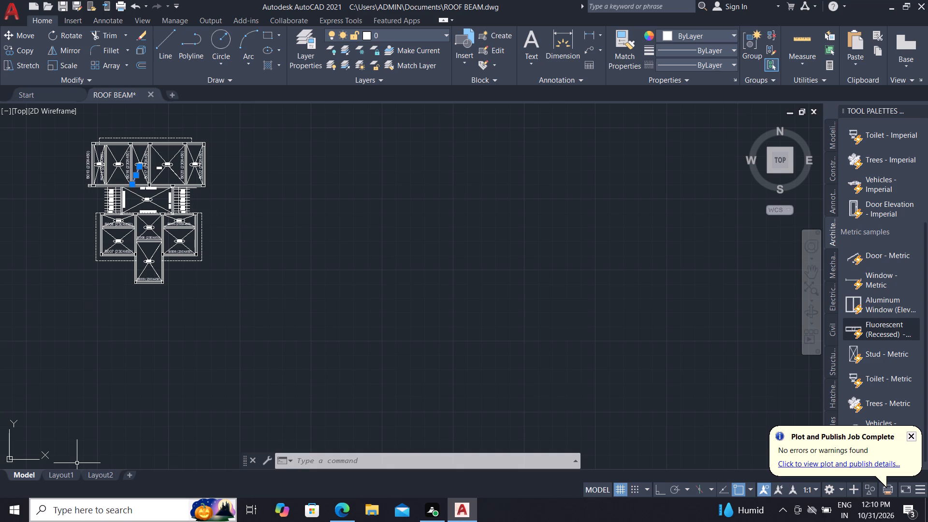
key("Escape")
key("Escape")
key("Escape")
key("Escape")
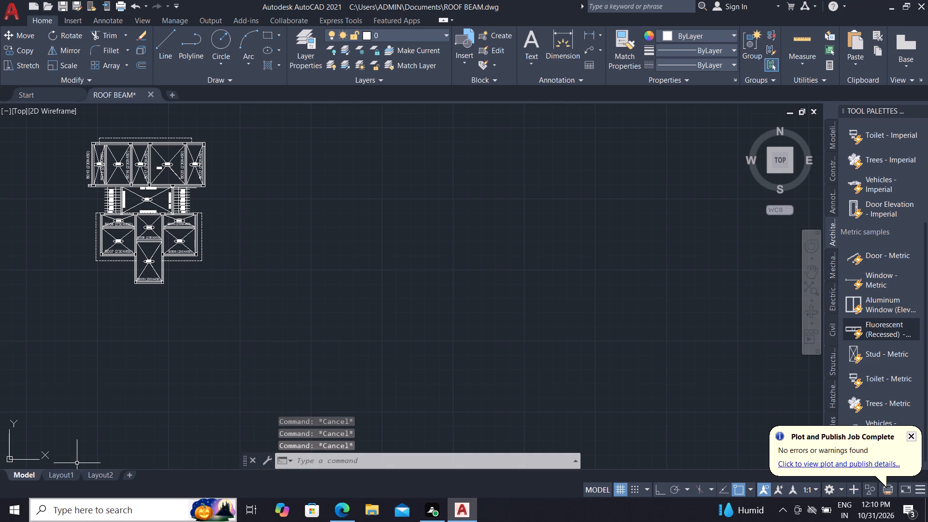
key("l")
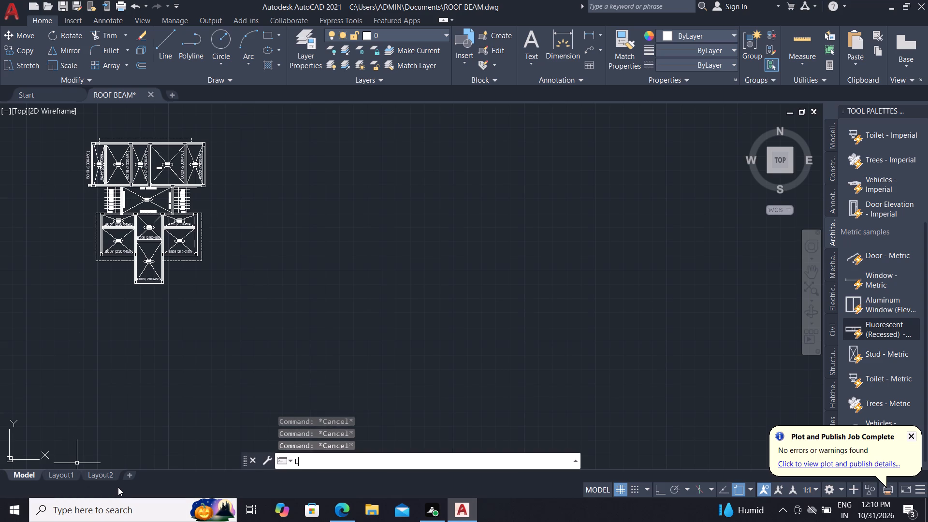
key("space")
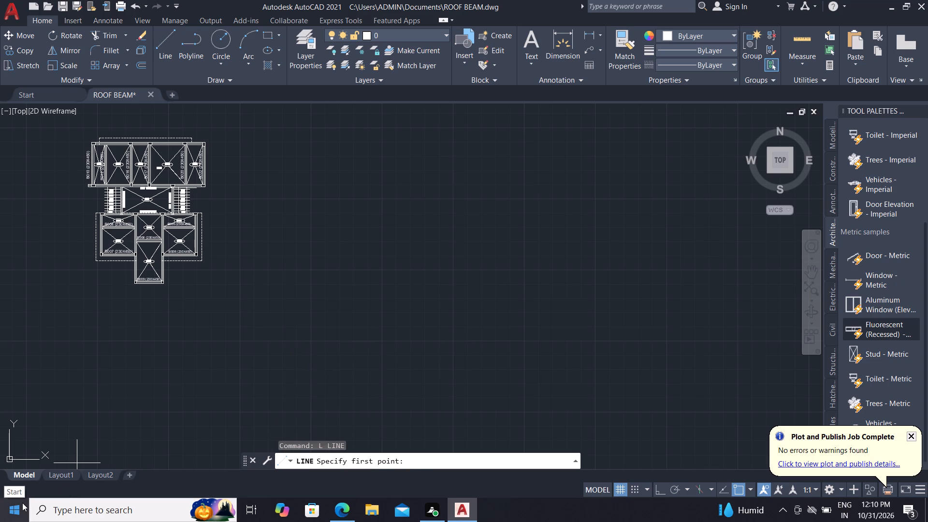
scroll(42, 258, "down", 2)
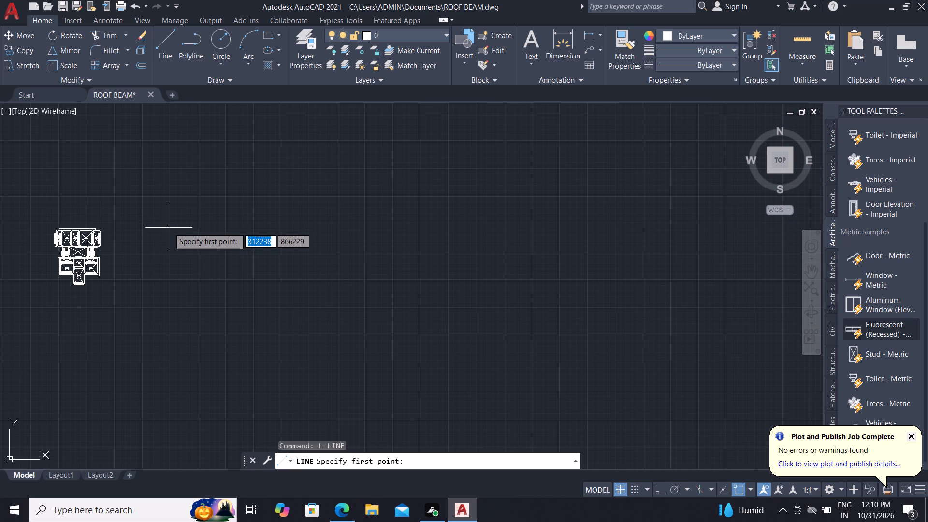
left_click(169, 228)
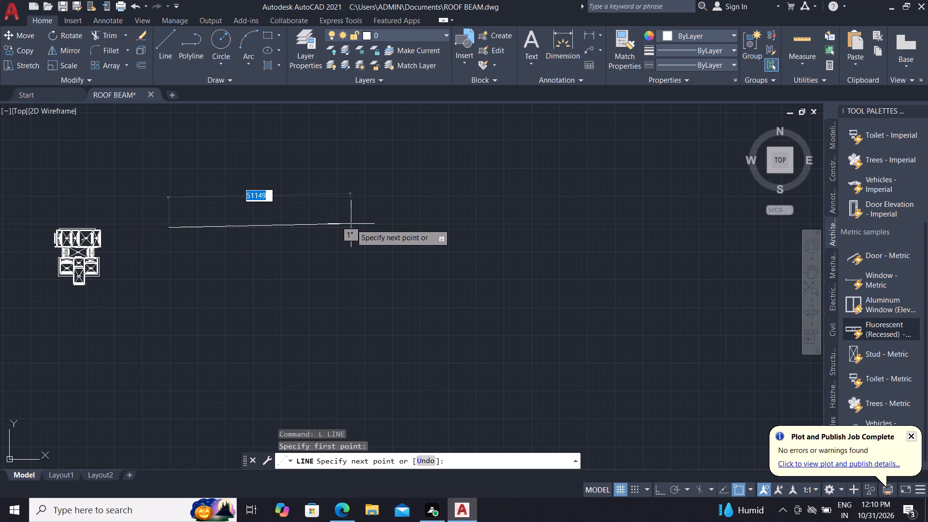
key("F9")
key("F8")
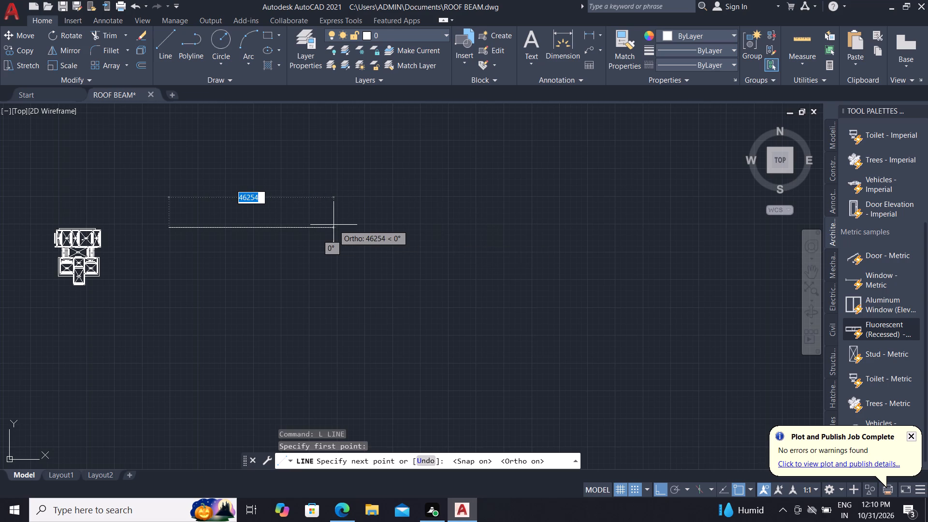
left_click(432, 238)
key("Escape")
Offset the new horizontal line 230 units downward to form a double line.
scroll(288, 228, "up", 1)
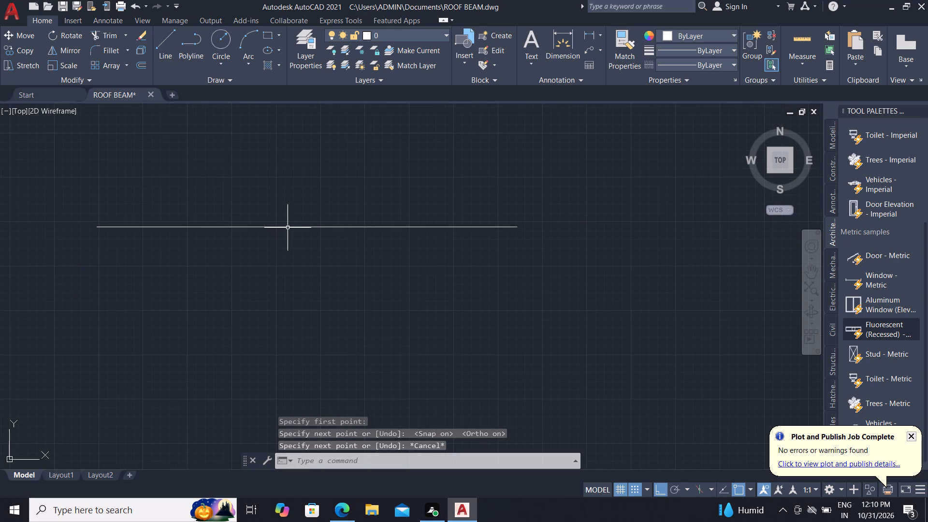
type("O")
key("space")
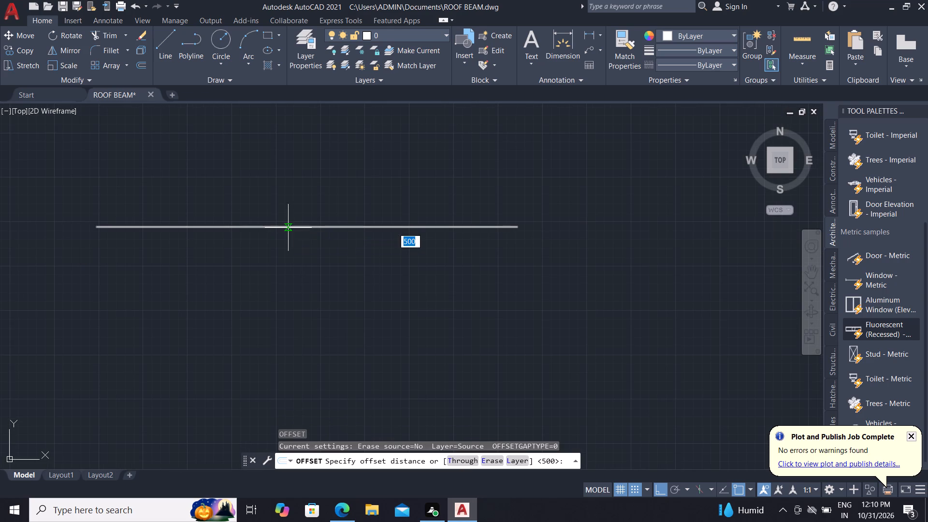
type("23")
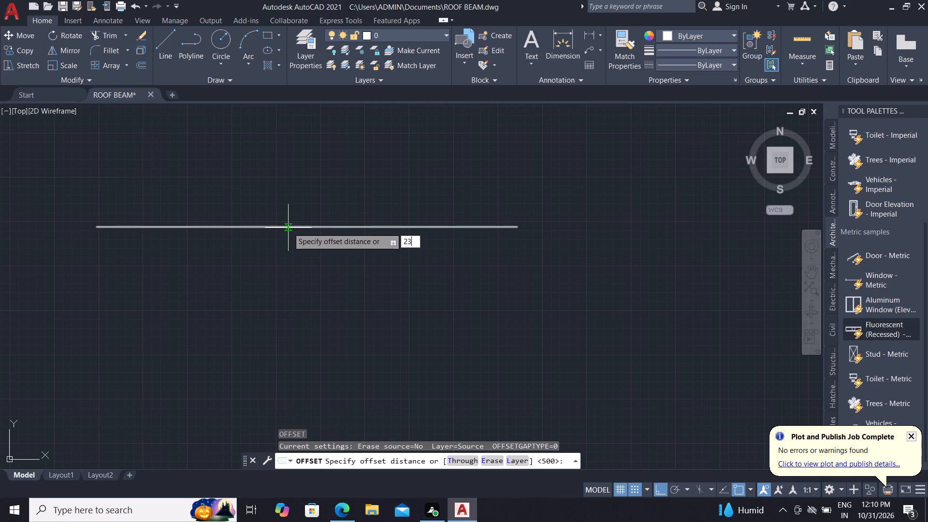
key("0")
key("space")
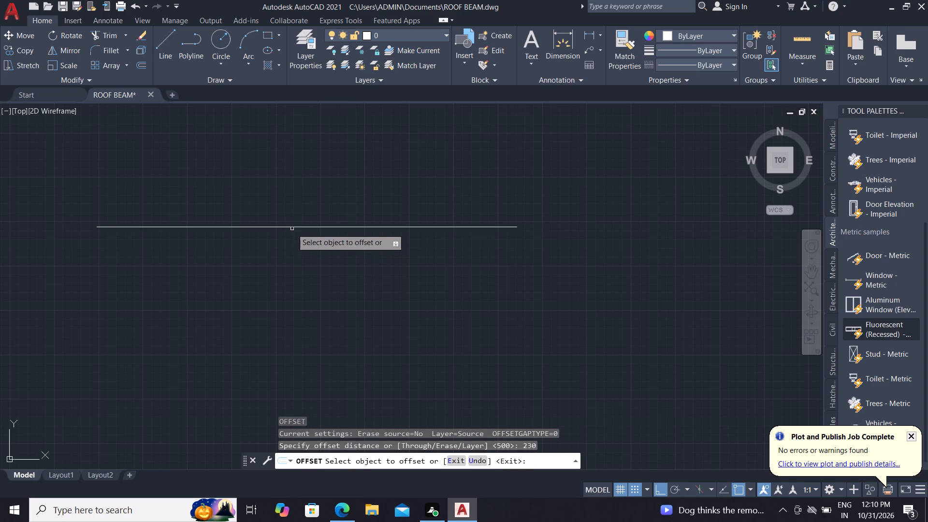
left_click(292, 228)
left_click(287, 274)
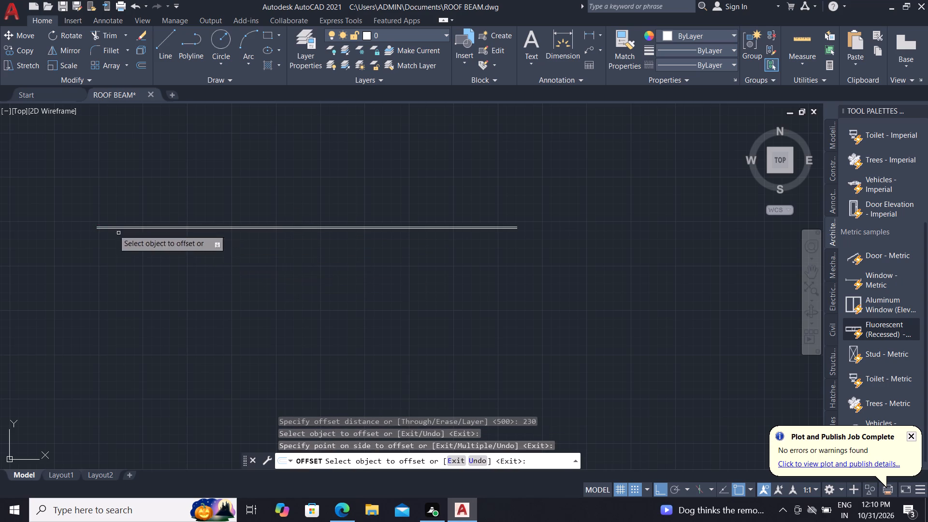
scroll(65, 199, "up", 2)
scroll(77, 267, "up", 3)
key("Escape")
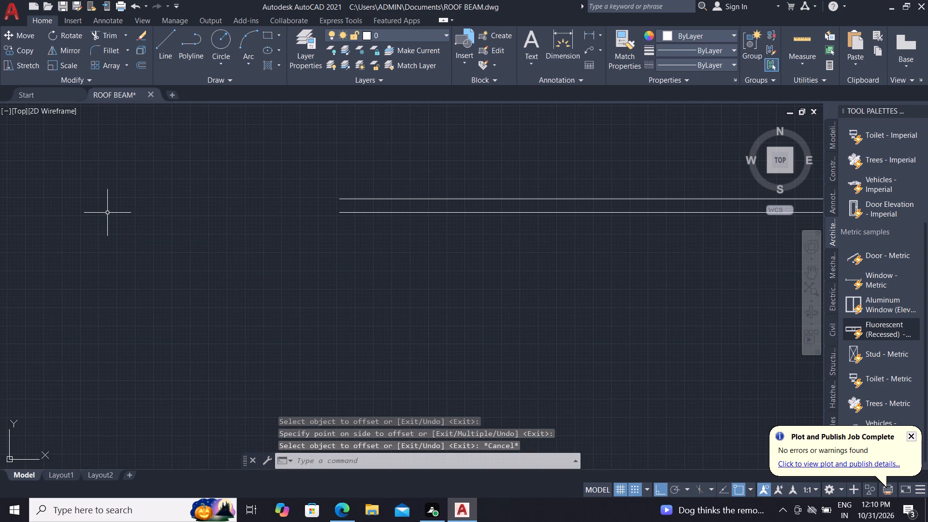
Draw a vertical line straight down from the left end of the upper horizontal line.
type("L")
key("space")
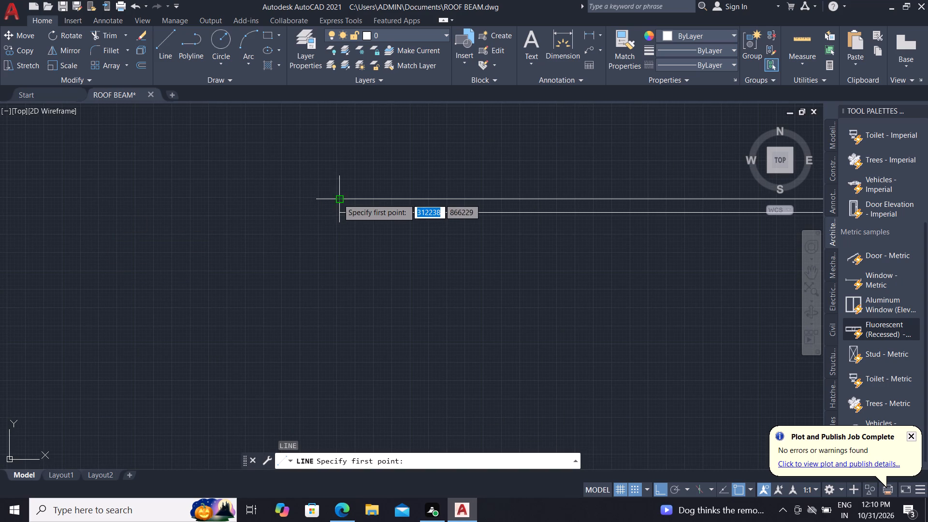
left_click(338, 199)
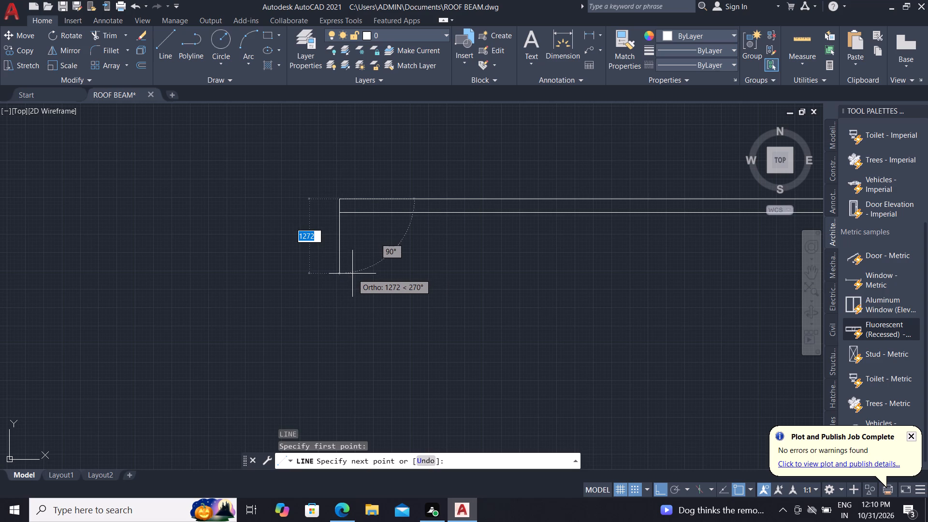
scroll(350, 275, "down", 2)
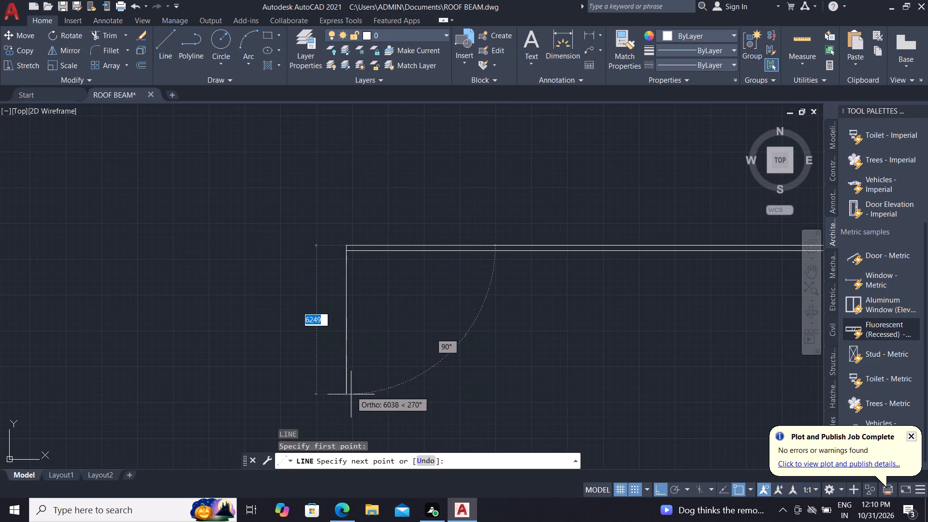
left_click(348, 430)
key("Escape")
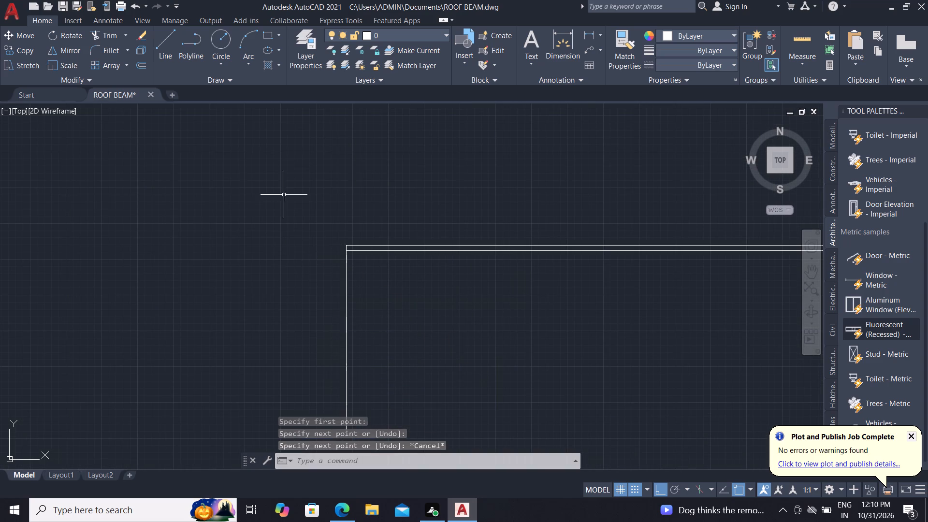
Offset the vertical line 230 units inward, beneath the horizontal pair.
scroll(283, 192, "down", 2)
scroll(328, 245, "up", 3)
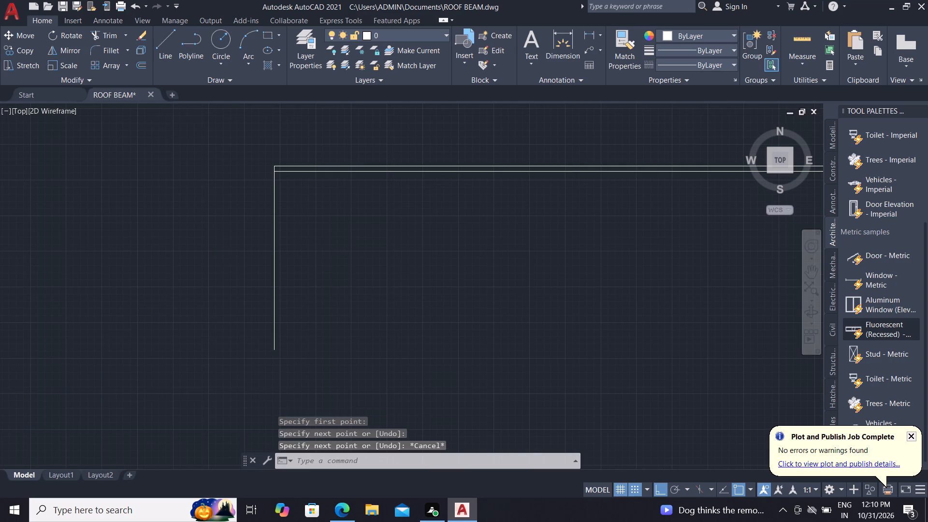
type("O 23")
type("0")
key("space")
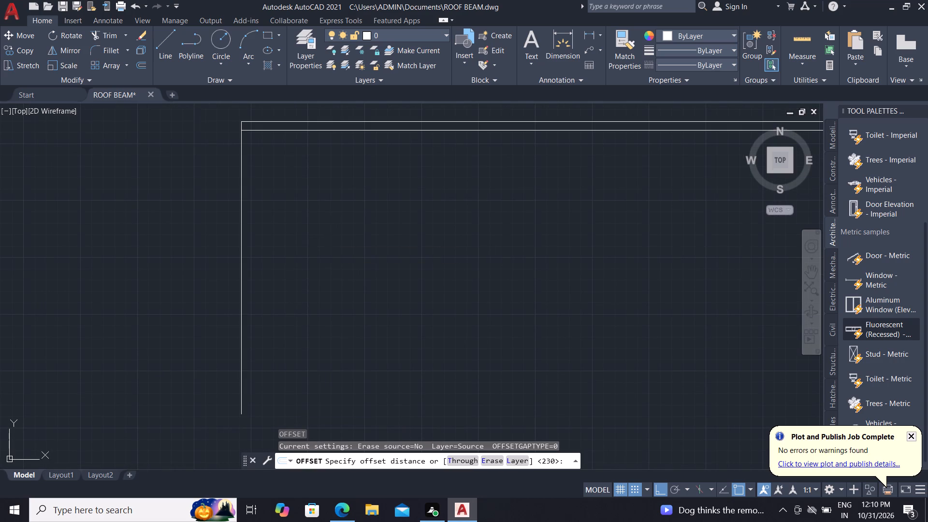
left_click(242, 251)
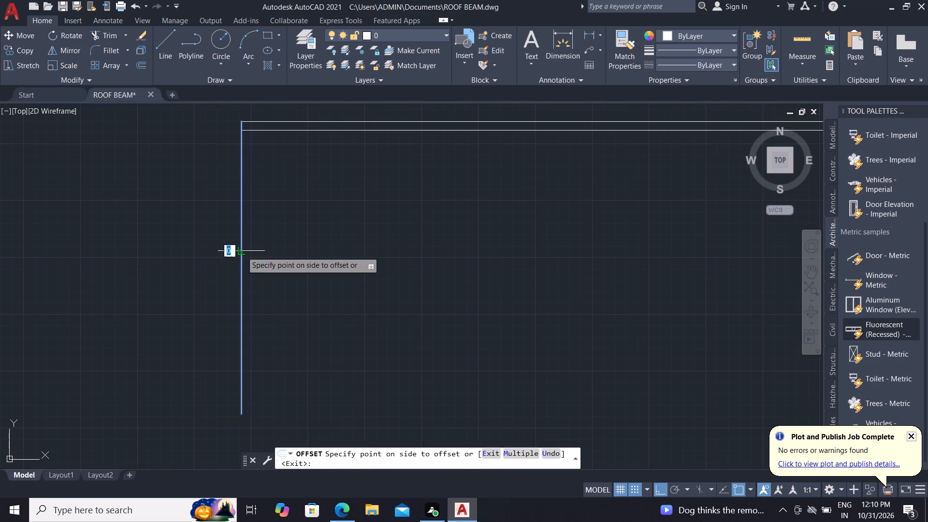
left_click(320, 249)
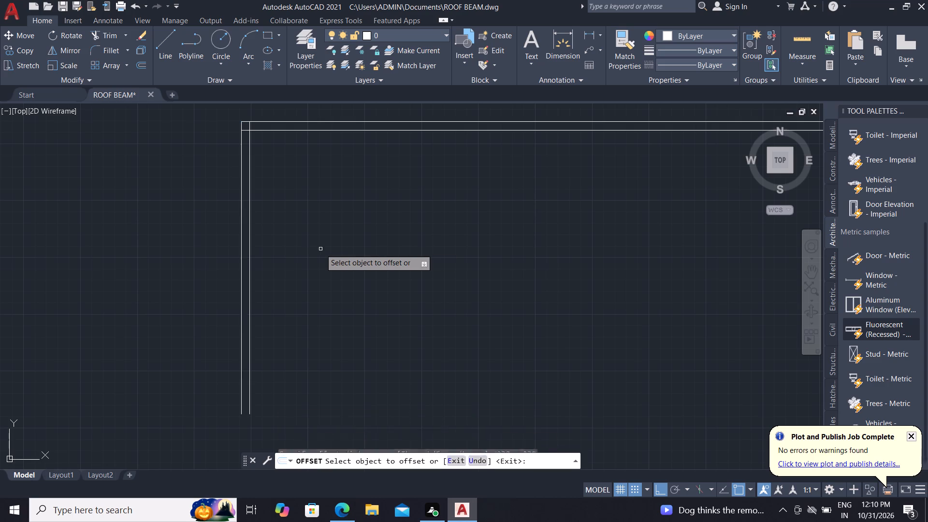
key("Escape")
key("Escape")
key("Escape")
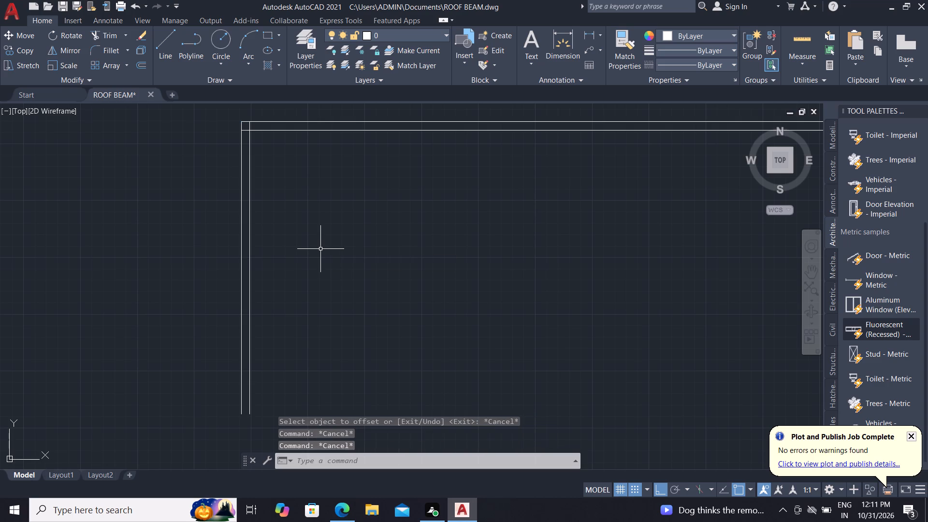
key("Escape")
Offset the inner vertical line 1800 units further inward along the horizontal pair.
type("O")
key("space")
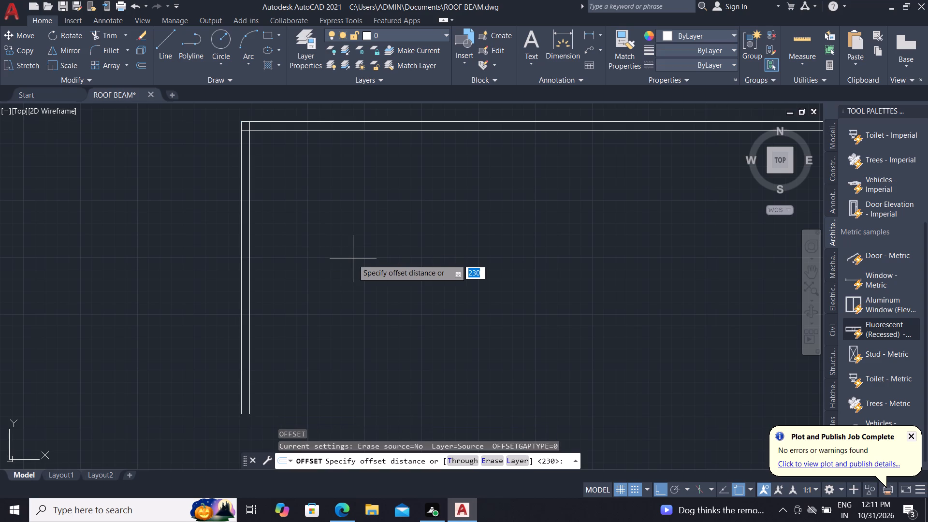
key("1")
type("800")
key("space")
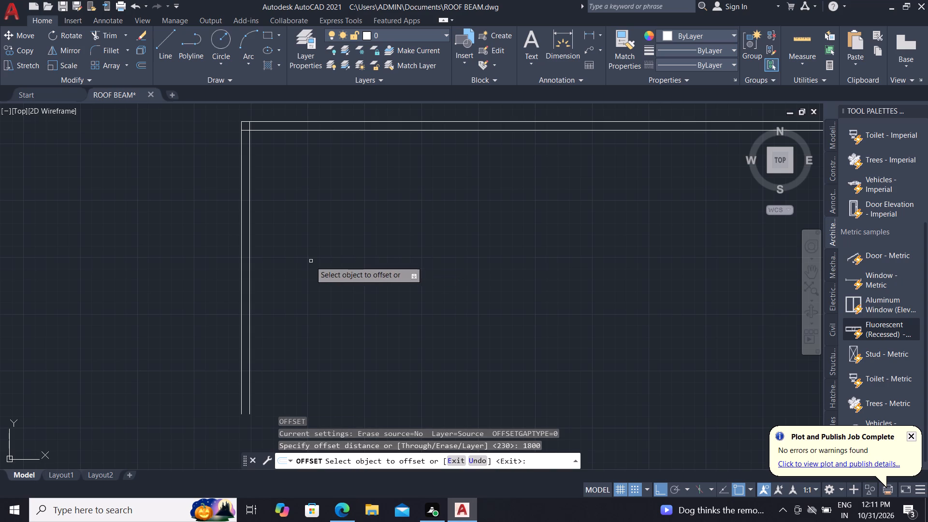
left_click(251, 261)
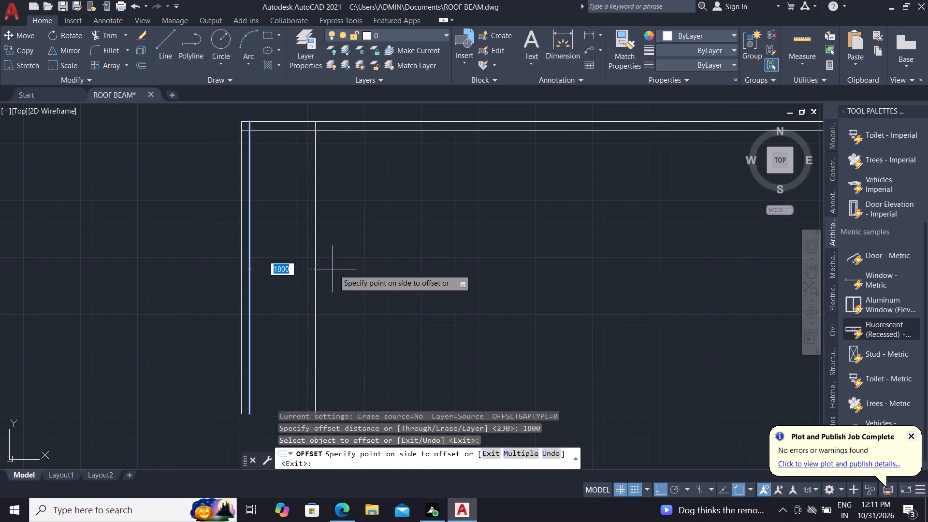
left_click(342, 270)
key("Escape")
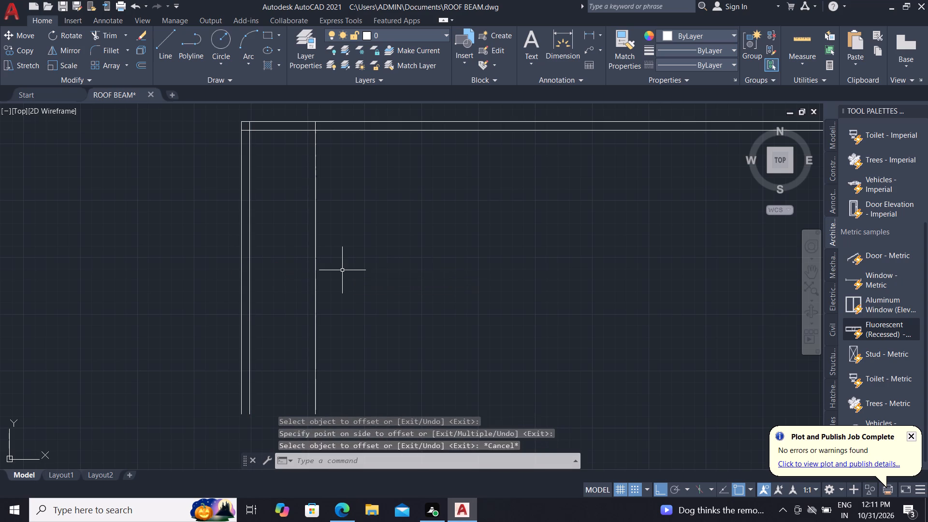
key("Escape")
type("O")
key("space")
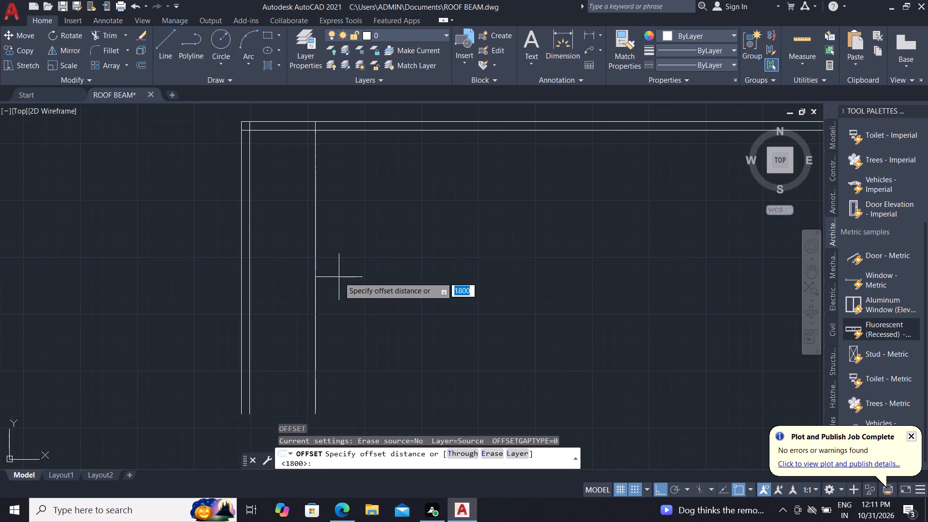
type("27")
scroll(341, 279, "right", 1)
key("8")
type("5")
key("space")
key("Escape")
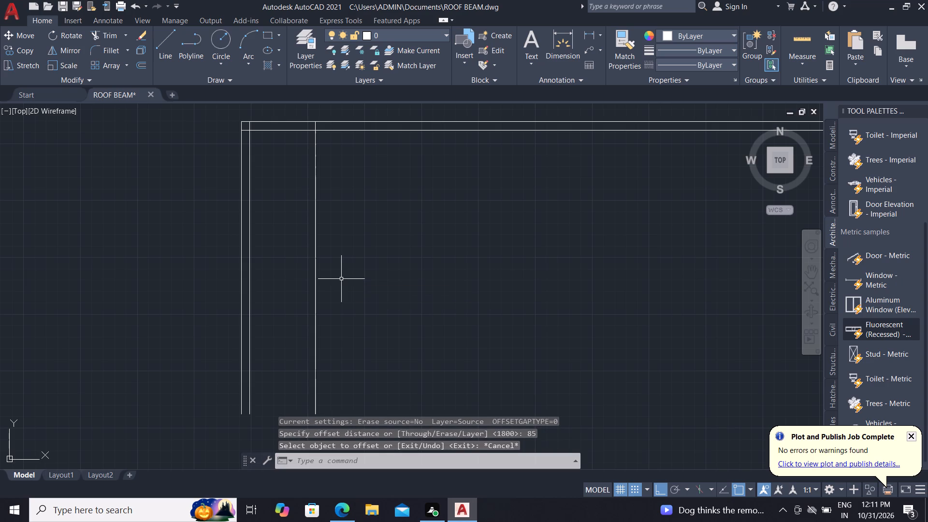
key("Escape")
Offset the lower line of the top horizontal pair 2785 units downward.
key("o")
key("space")
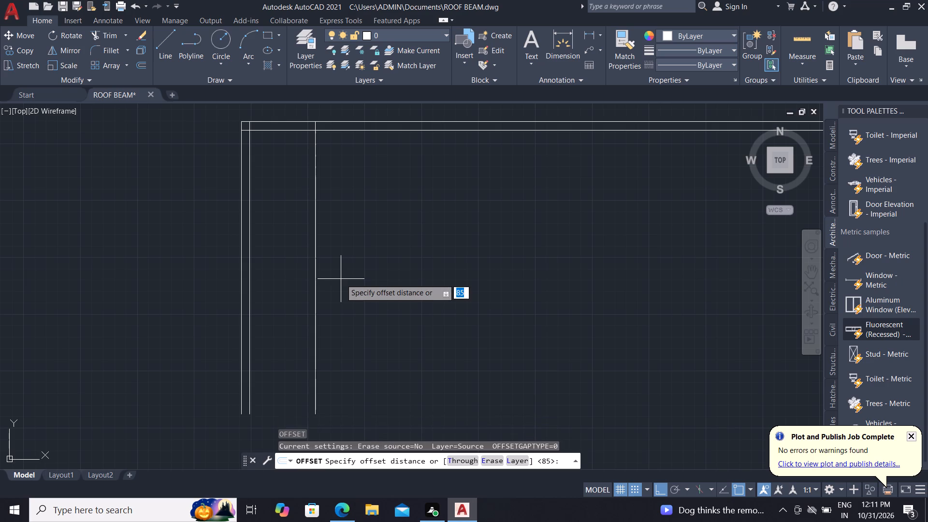
type("278")
type("5")
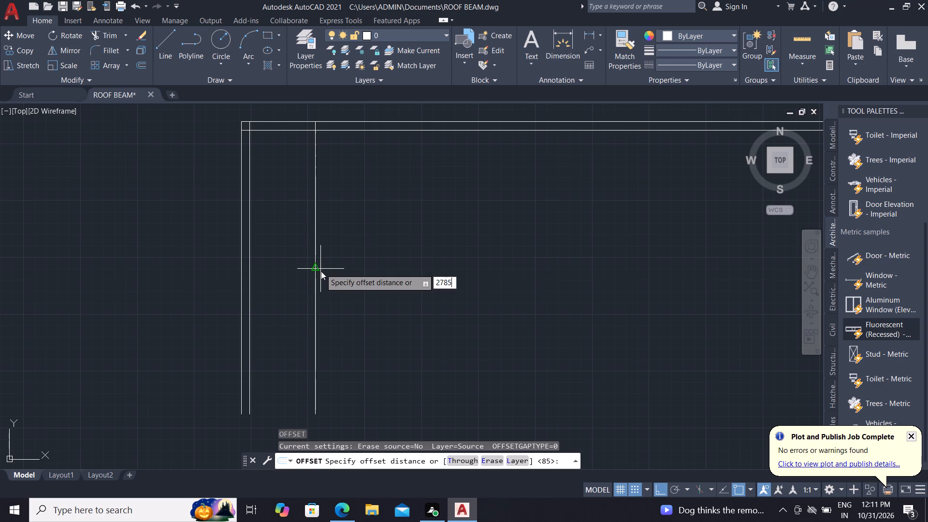
key("space")
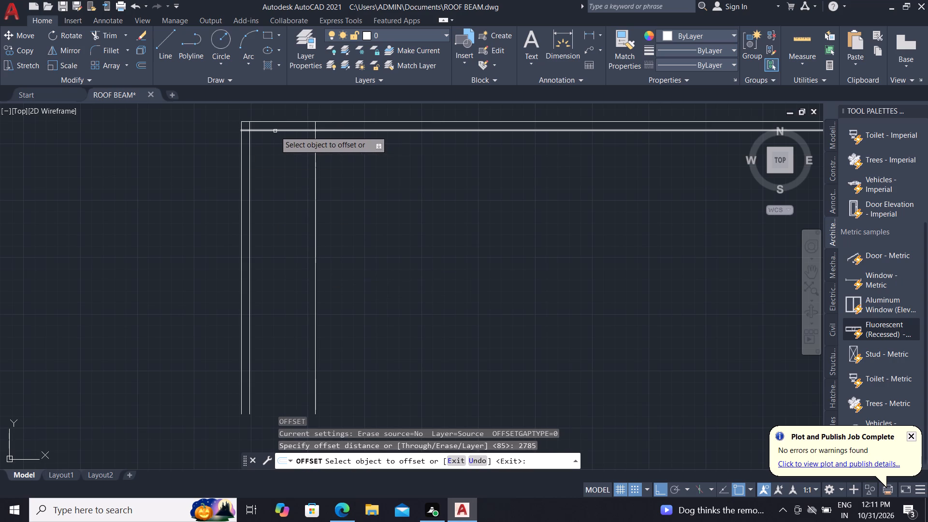
left_click(275, 131)
left_click(292, 250)
key("Escape")
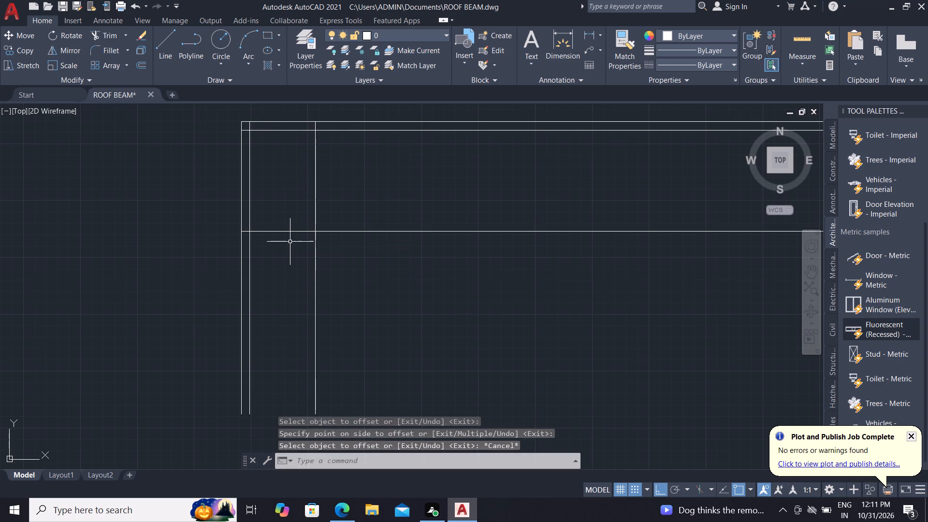
key("Escape")
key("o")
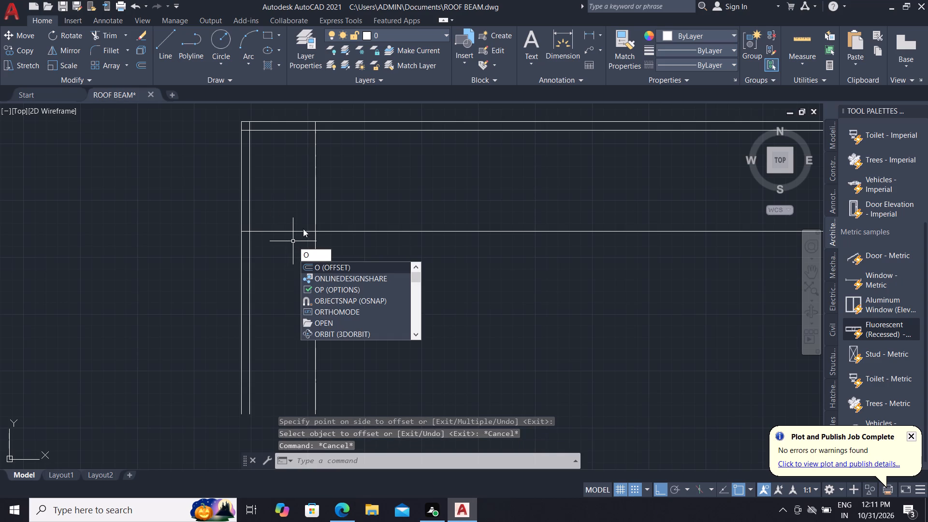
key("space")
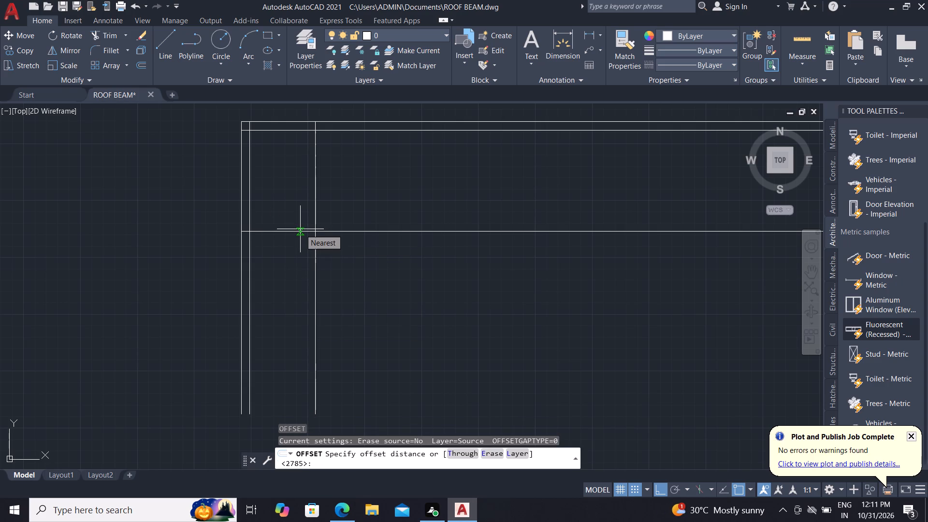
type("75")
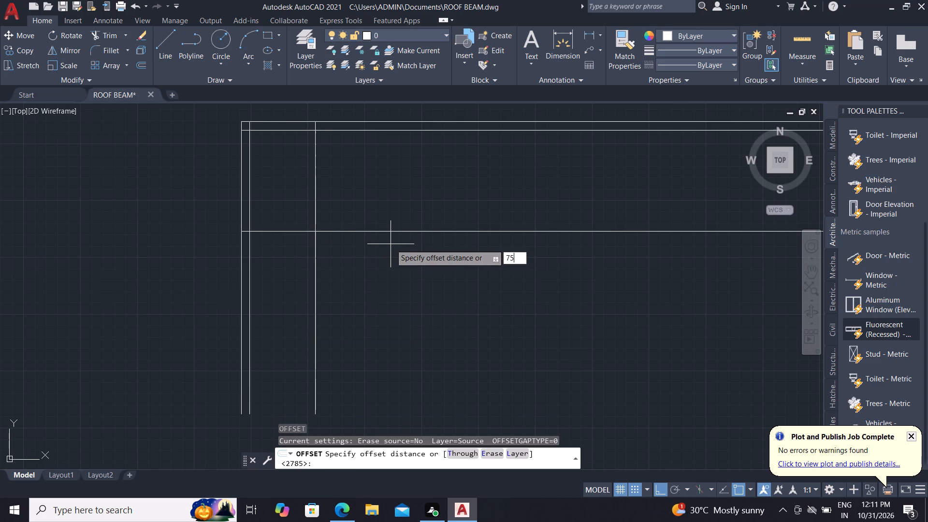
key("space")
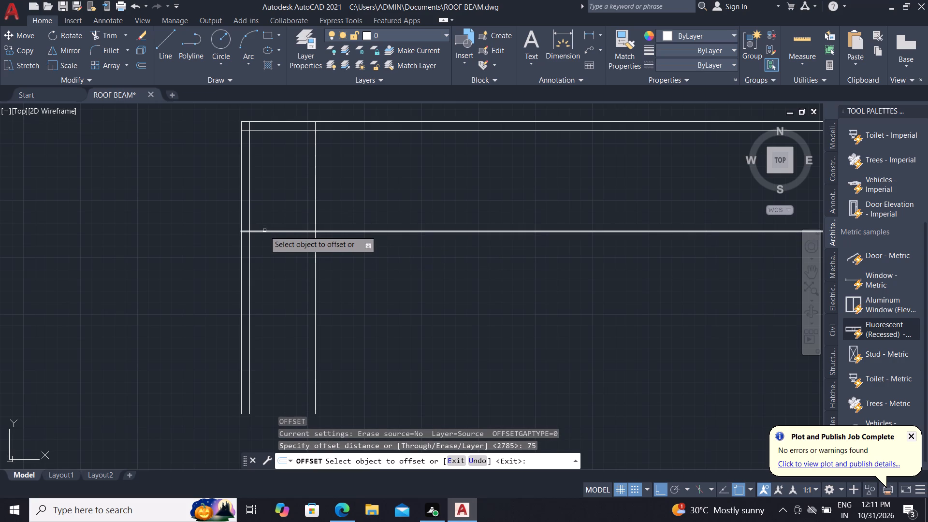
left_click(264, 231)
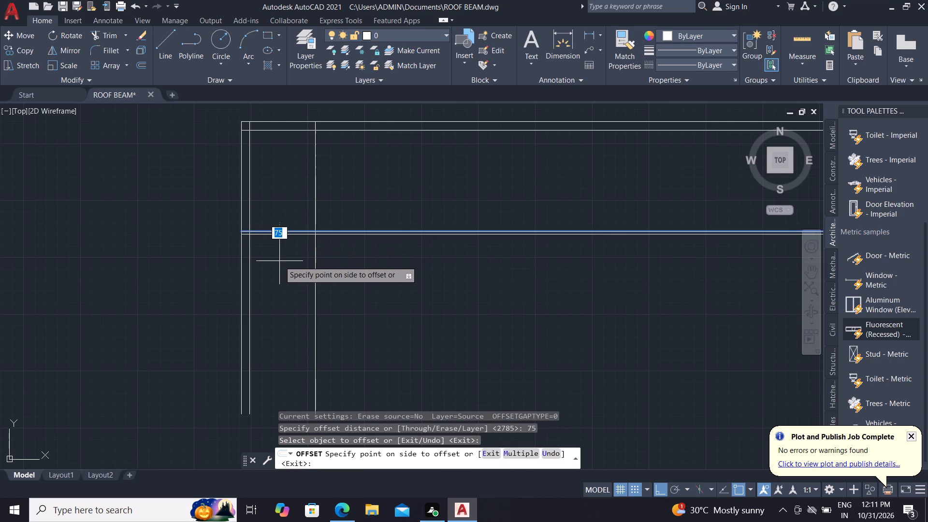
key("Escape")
Offset the new lower horizontal line 115 units downward to form a thin double line.
key("o")
key("space")
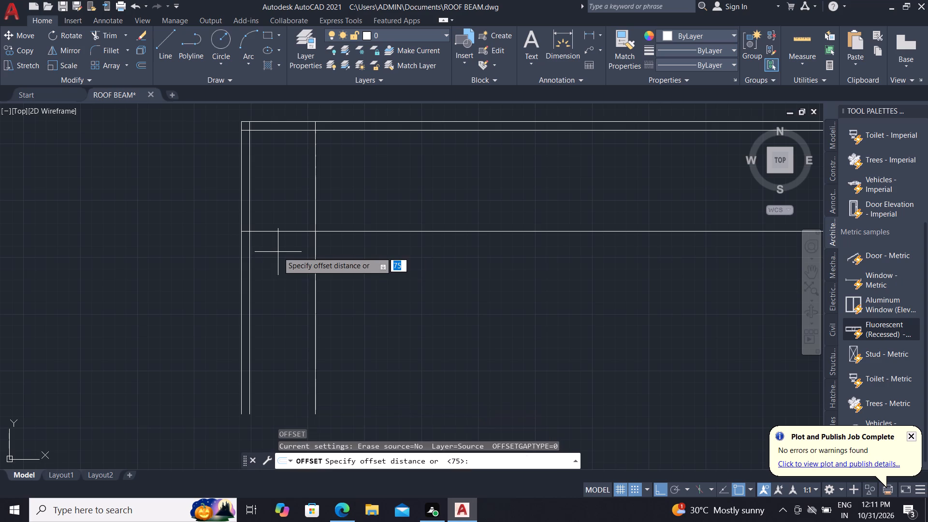
type("11")
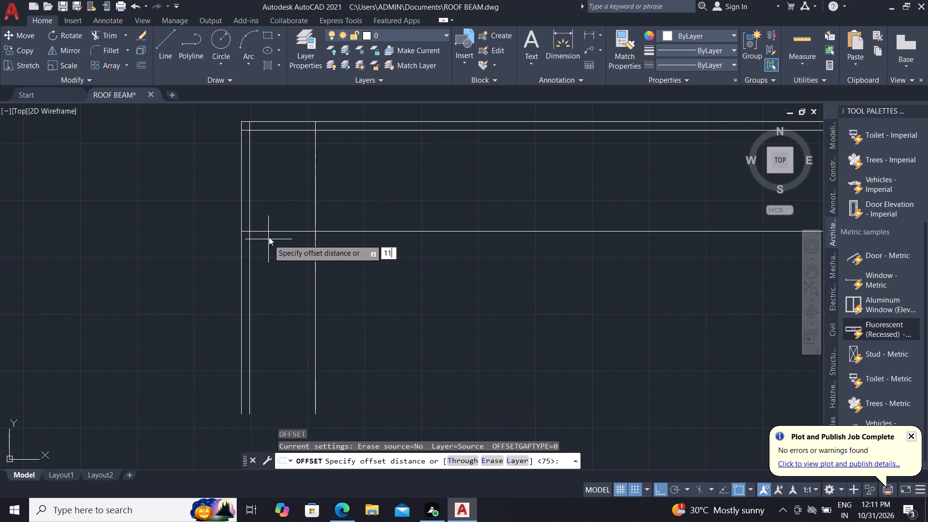
type("5")
key("space")
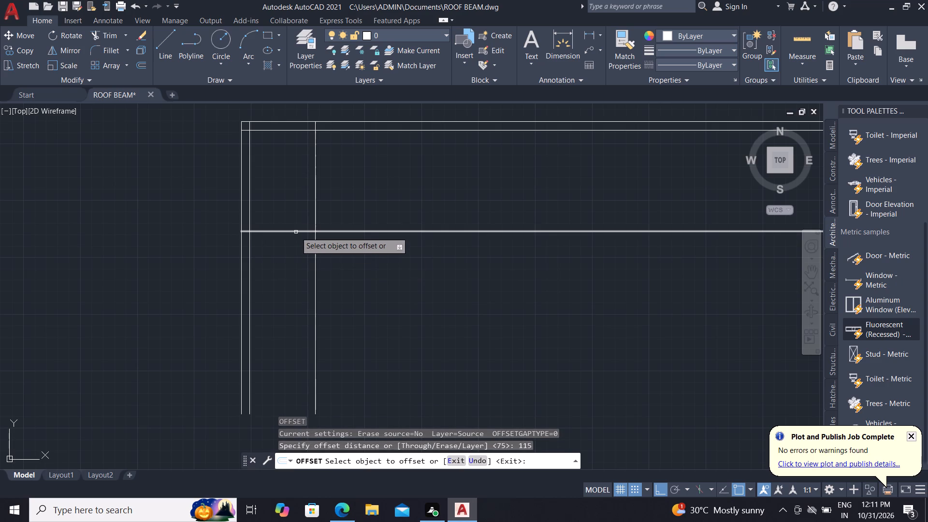
left_click(296, 232)
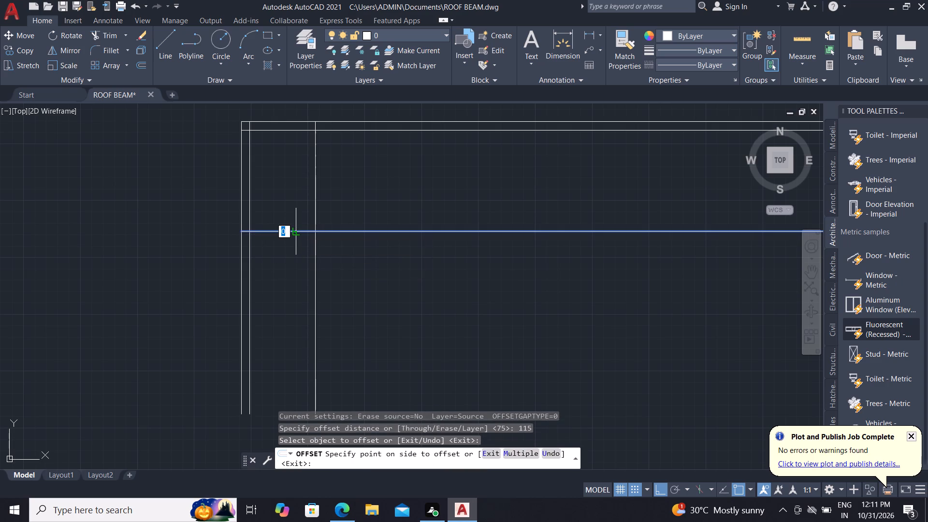
left_click(296, 262)
key("Escape")
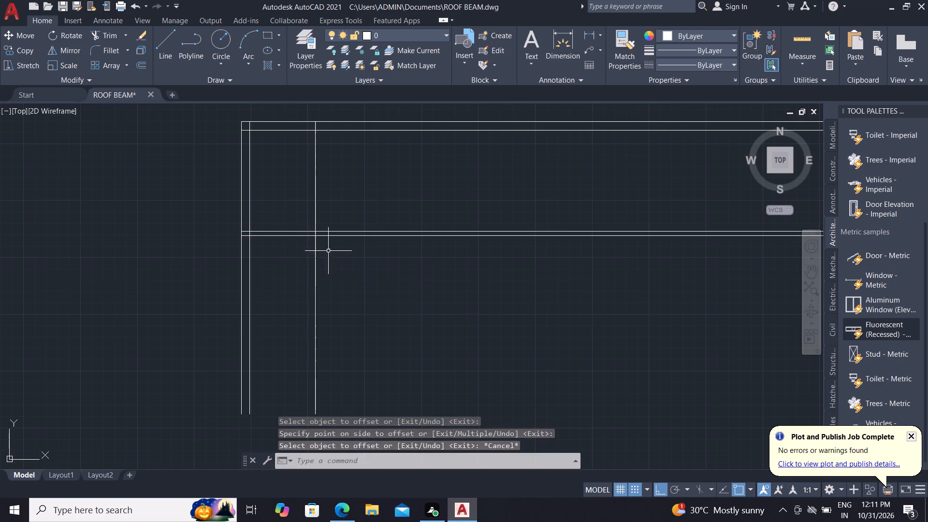
Offset the innermost vertical line 230 units further inward to form a second vertical double line.
key("o")
key("space")
type("23")
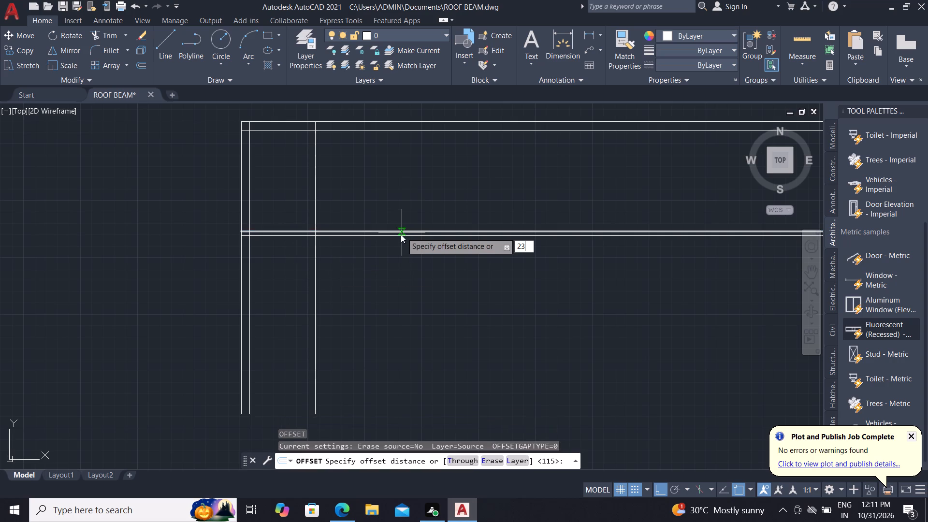
key("0")
key("space")
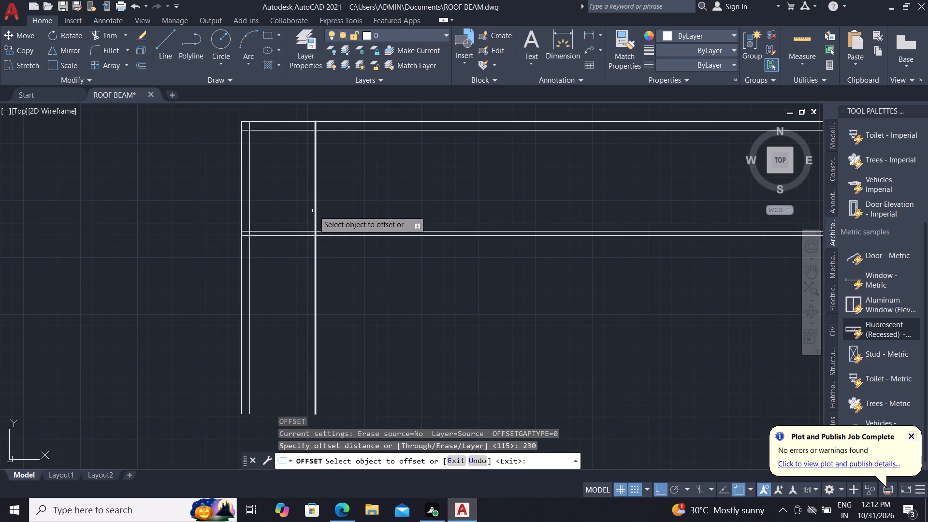
left_click(312, 211)
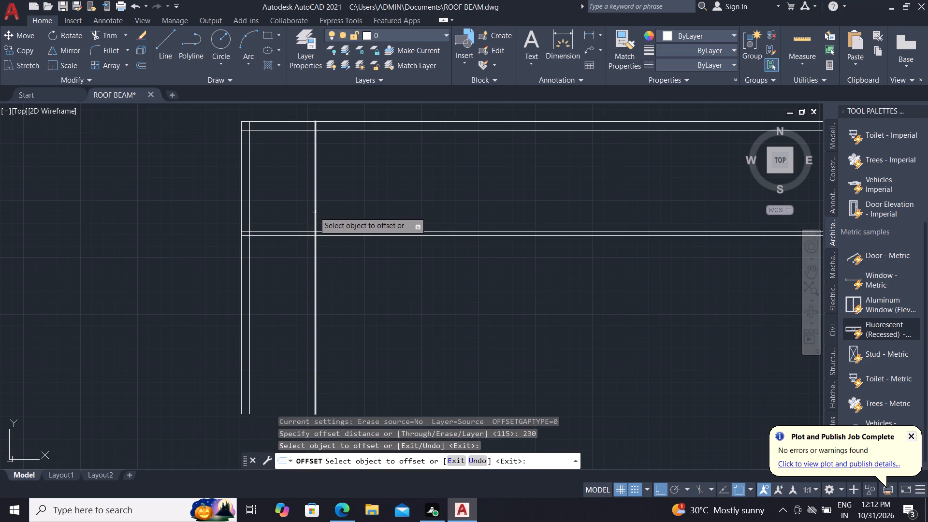
left_click(314, 212)
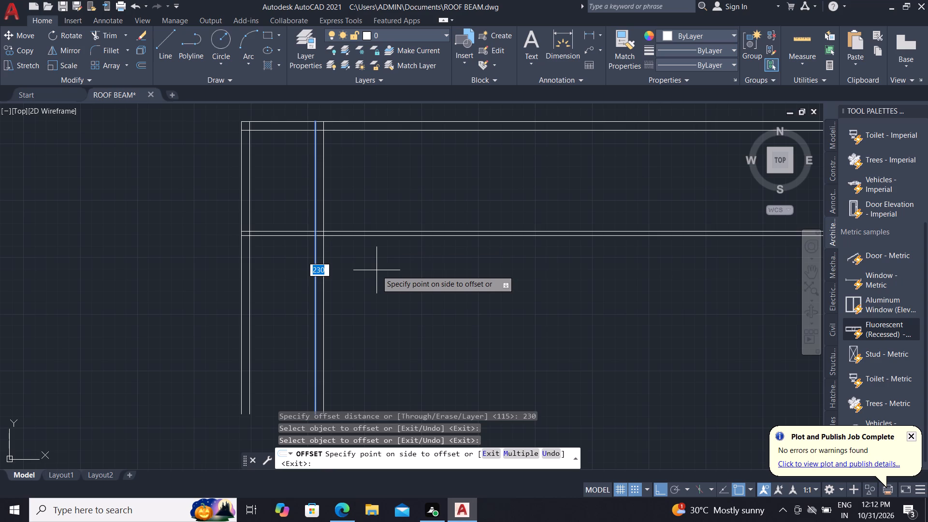
left_click(377, 270)
middle_click_drag(377, 285, 340, 333)
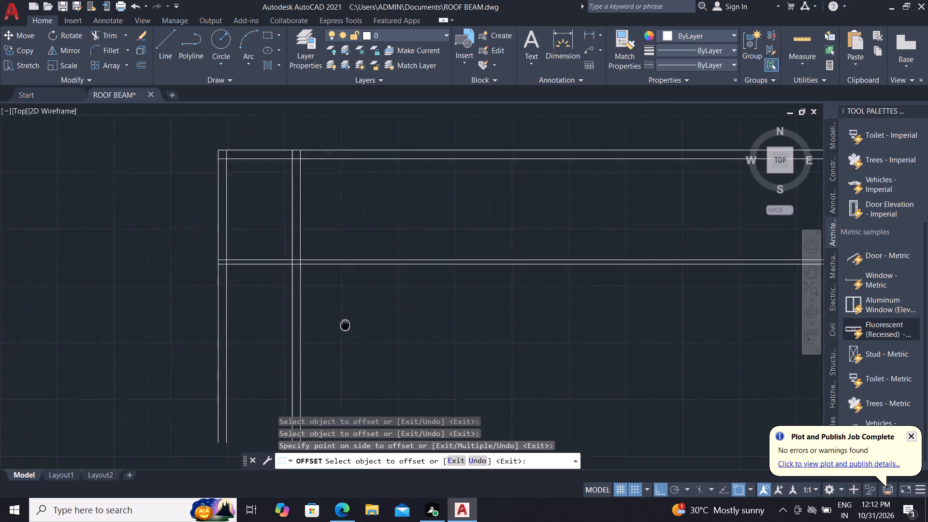
middle_click_drag(340, 333, 322, 376)
key("Escape")
key("Escape")
key("Escape")
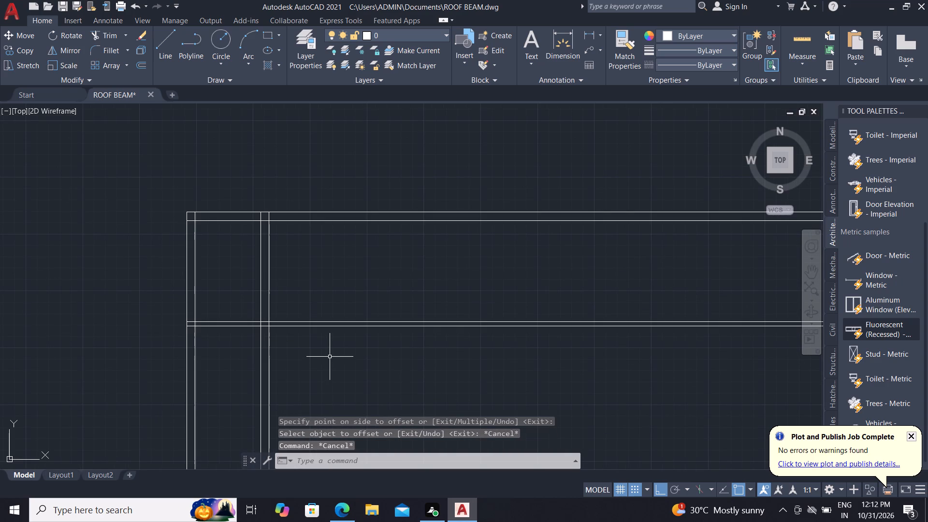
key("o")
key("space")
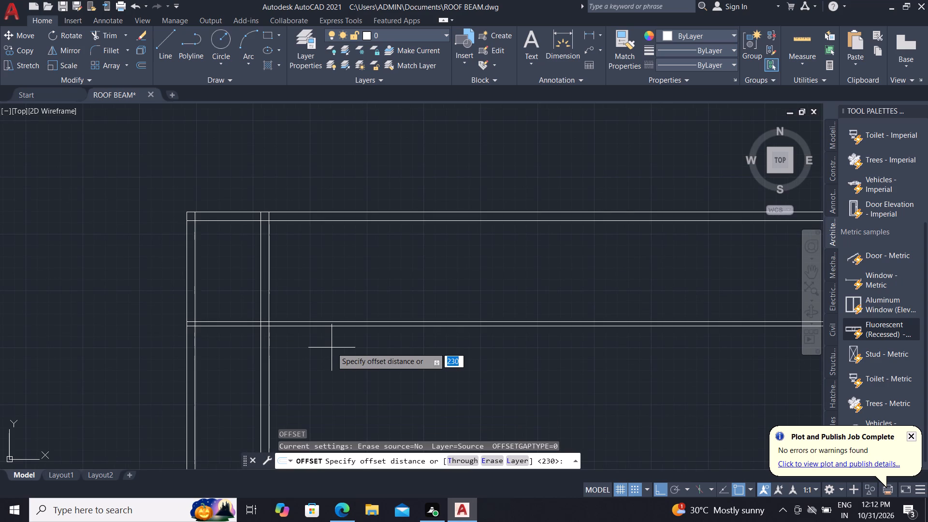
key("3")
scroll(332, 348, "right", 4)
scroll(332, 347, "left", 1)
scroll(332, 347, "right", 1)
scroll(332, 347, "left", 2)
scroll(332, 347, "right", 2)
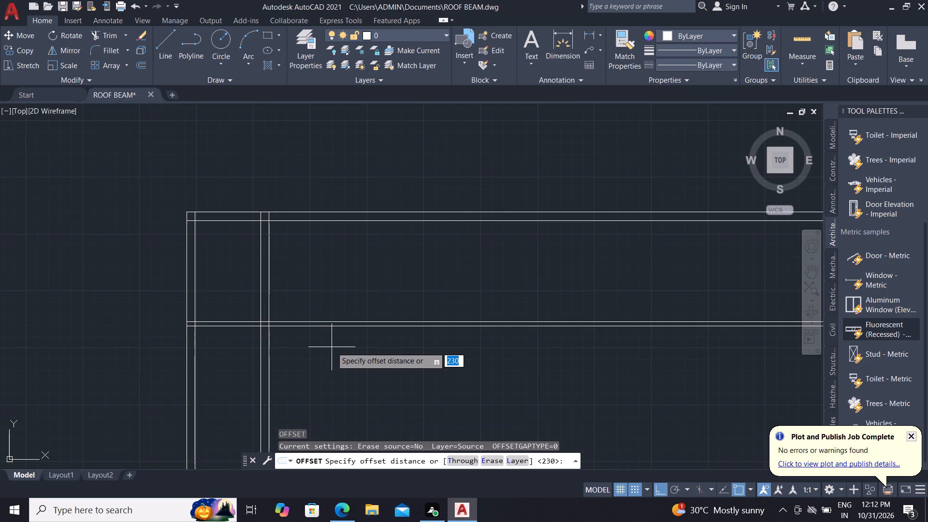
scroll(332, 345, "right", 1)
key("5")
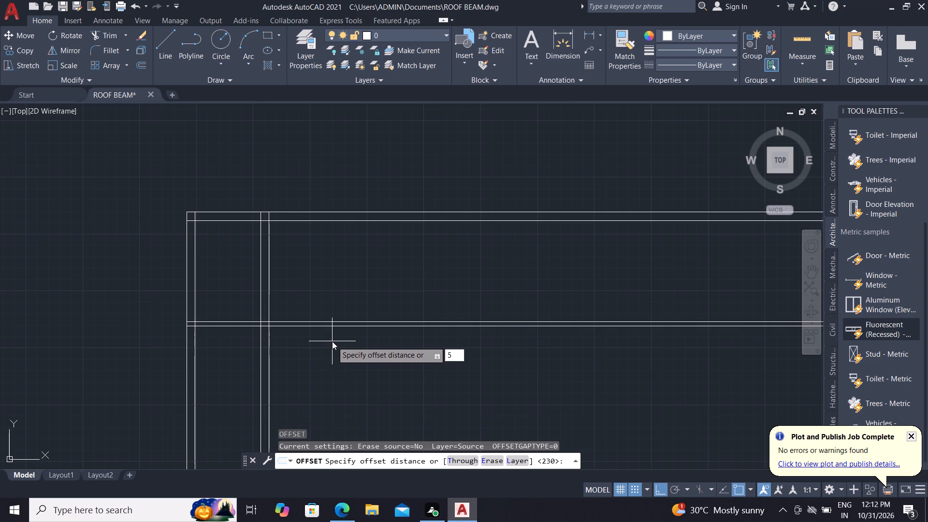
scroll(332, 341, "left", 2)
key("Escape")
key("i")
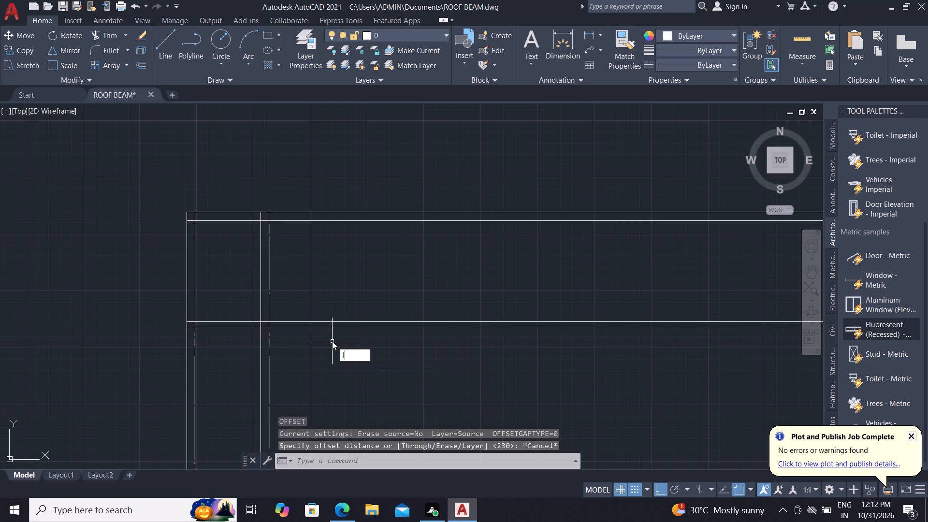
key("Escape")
Offset the inner line of the second vertical pair 3500 units further inward along the horizontal pairs.
type("O")
key("space")
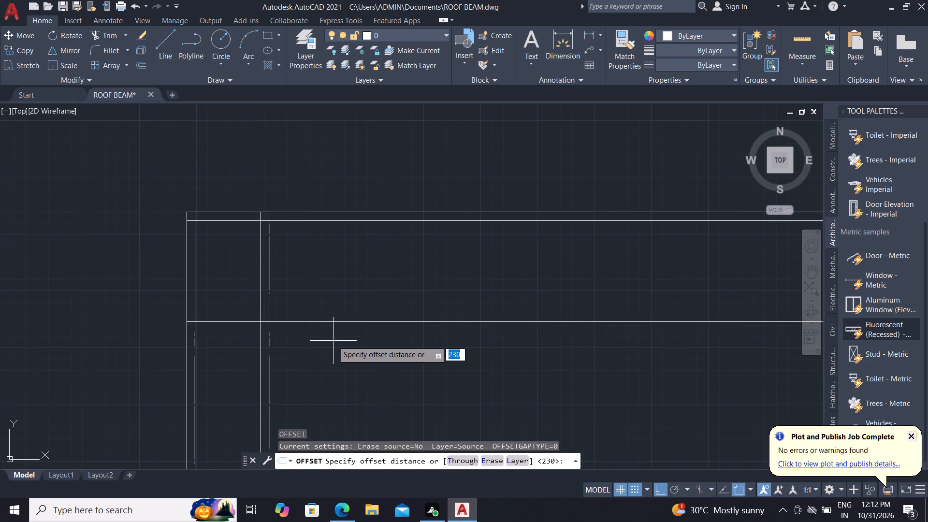
scroll(343, 346, "right", 3)
scroll(343, 346, "left", 1)
type("35")
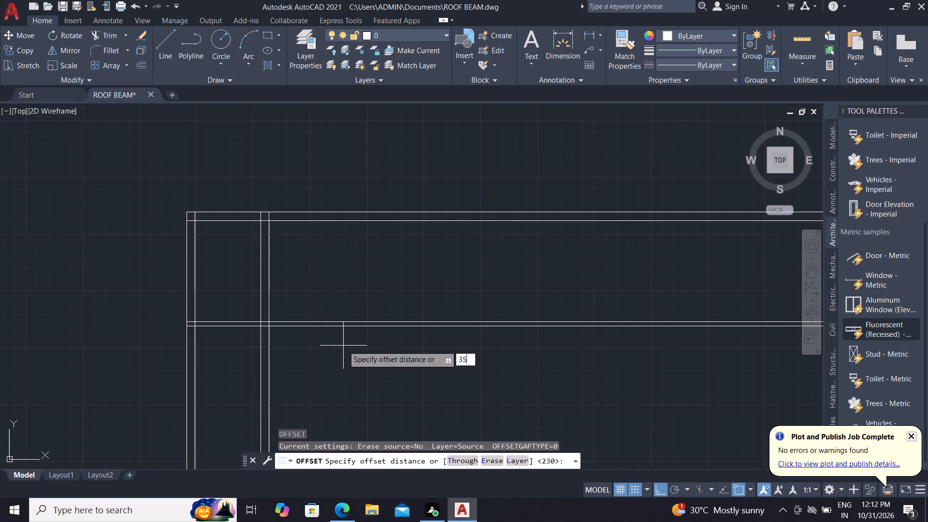
key("0")
key("0")
key("space")
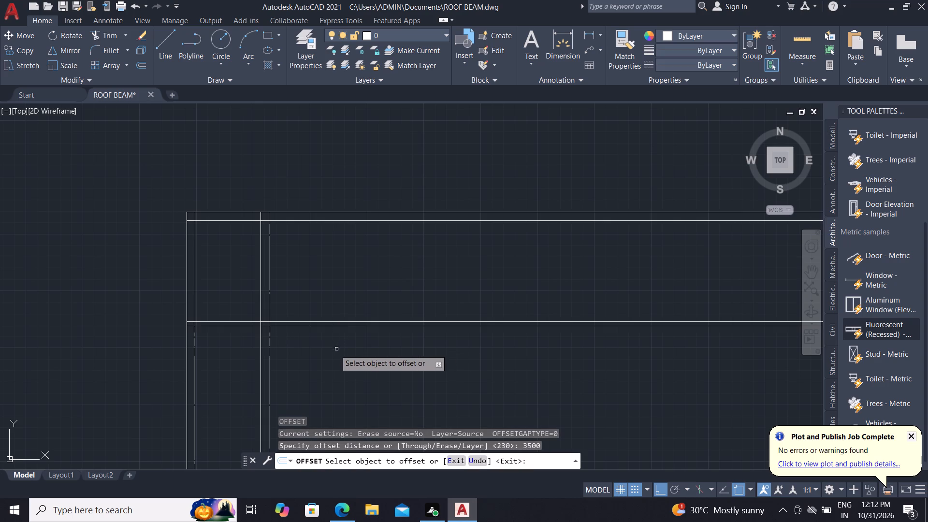
left_click(269, 372)
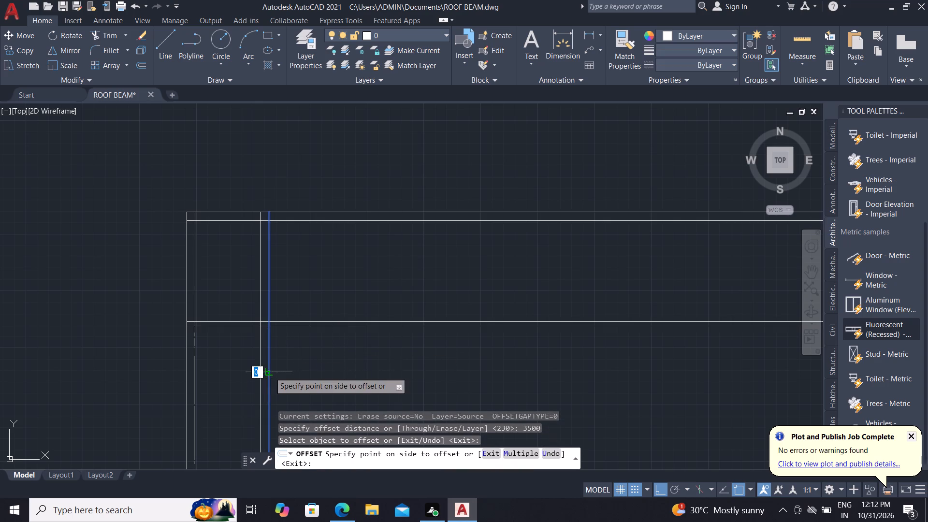
left_click(445, 377)
key("Escape")
key("Escape")
key("Escape")
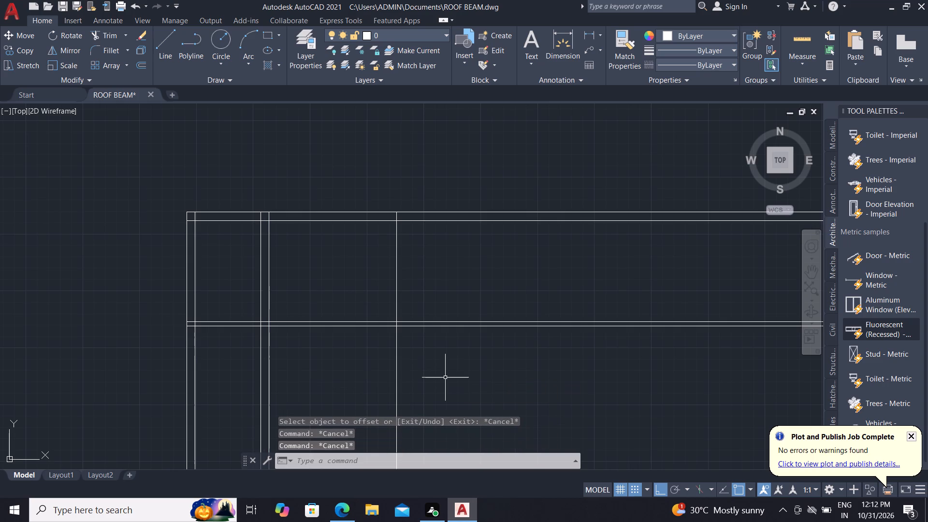
Offset the lower line of the top horizontal pair 4500 units downward.
key("o")
key("space")
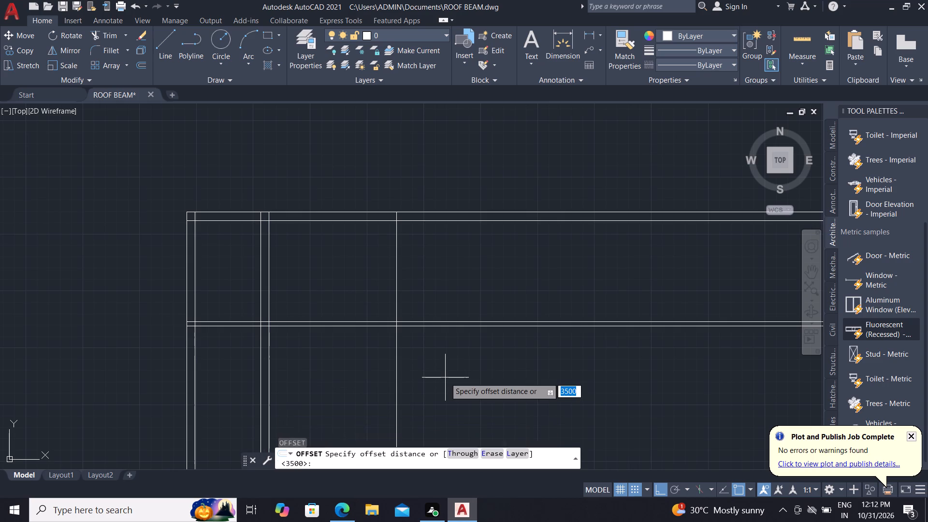
type("45")
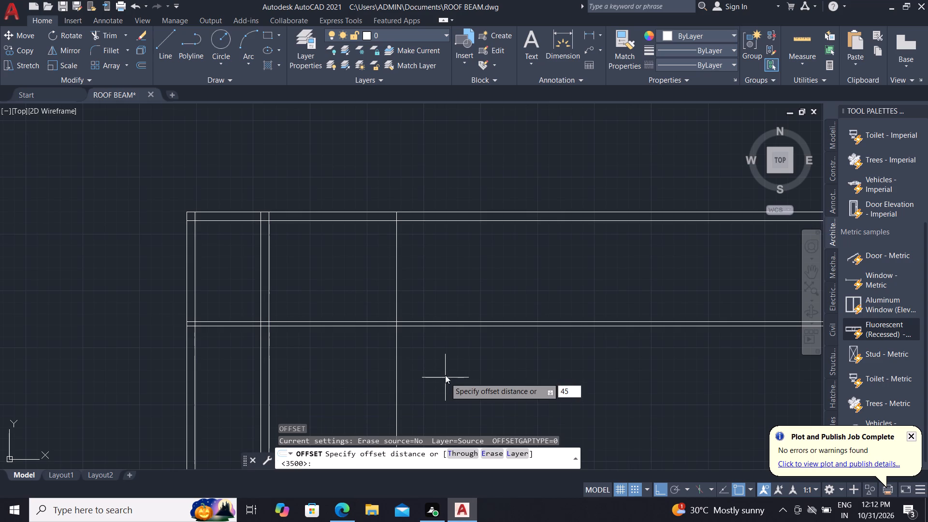
type("00")
key("space")
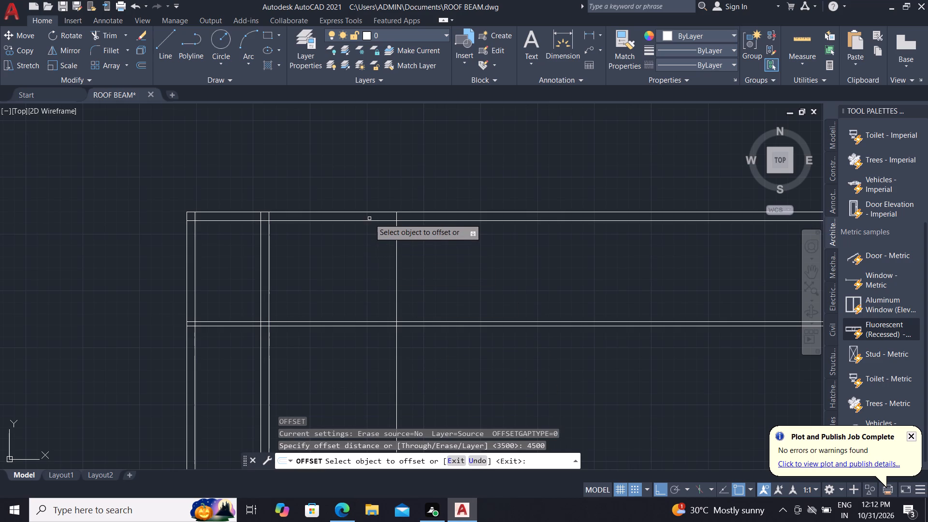
left_click(369, 221)
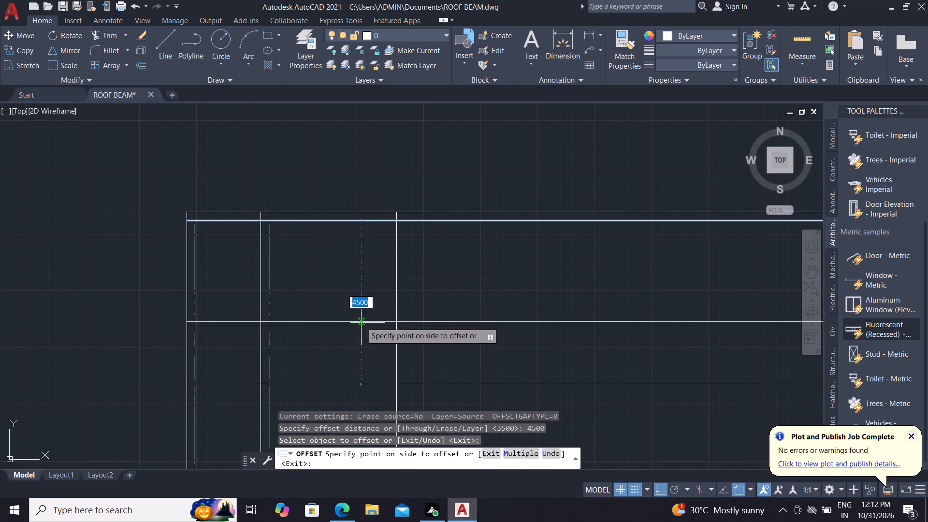
left_click(362, 342)
key("Escape")
Trim the thin horizontal double line between the second vertical pair and the single vertical line further inward.
key("t")
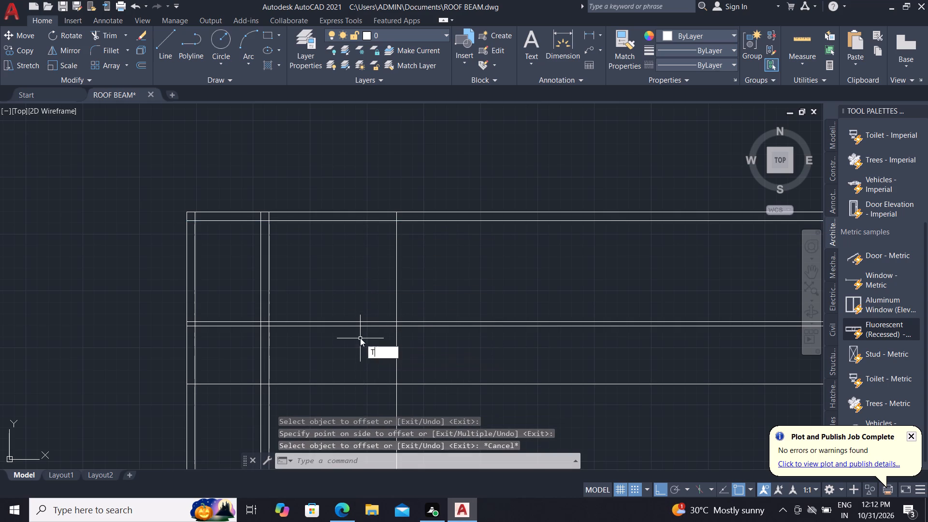
key("r")
key("space")
left_click(362, 300)
left_click_drag(357, 347, 355, 342)
key("Escape")
key("Escape")
key("Escape")
Offset the single vertical line bounding the trimmed opening by 230 units to form another vertical double line.
type("O")
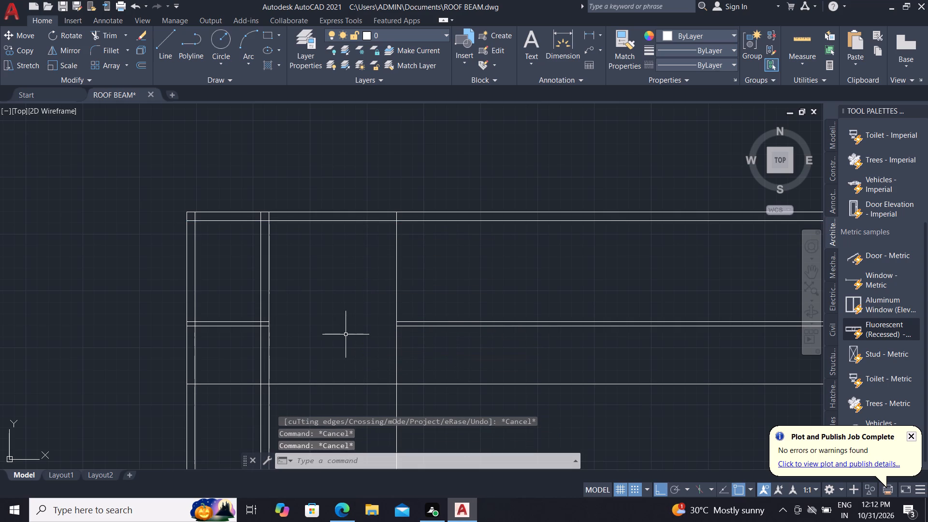
key("space")
type("23")
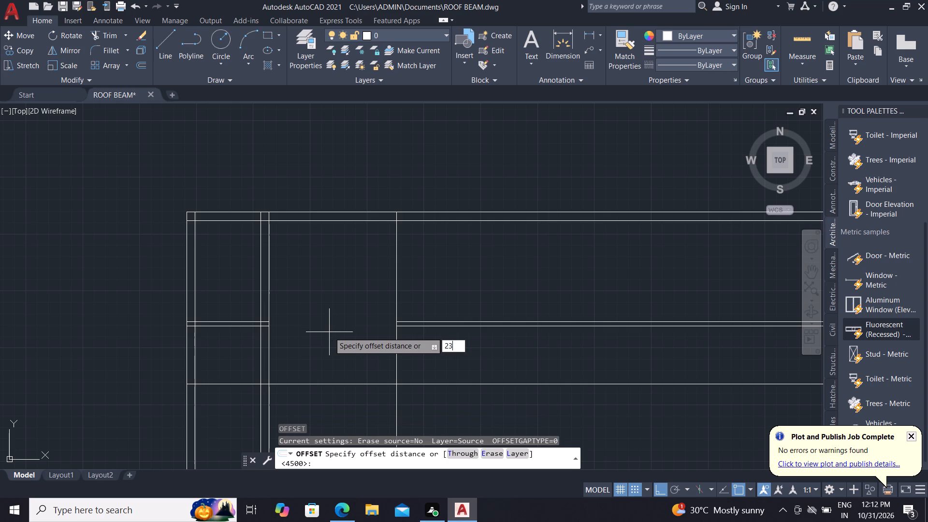
key("0")
key("space")
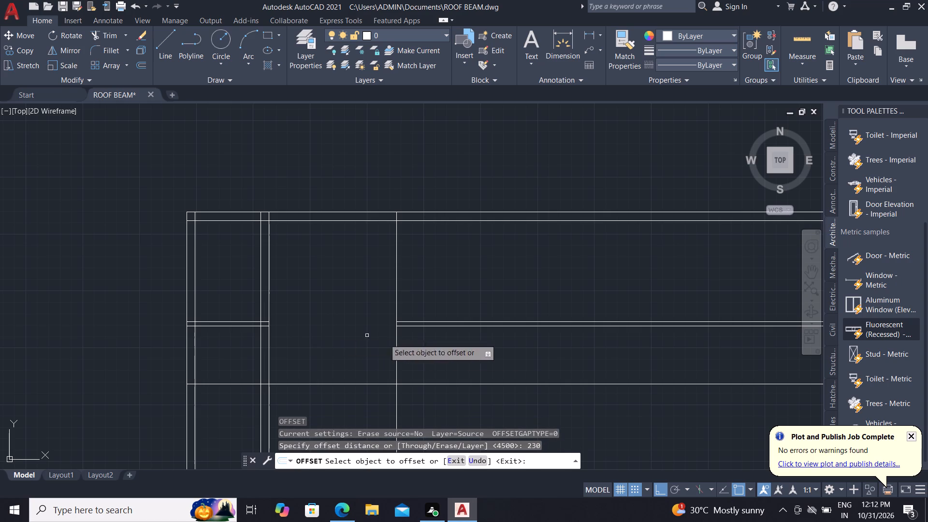
left_click(397, 339)
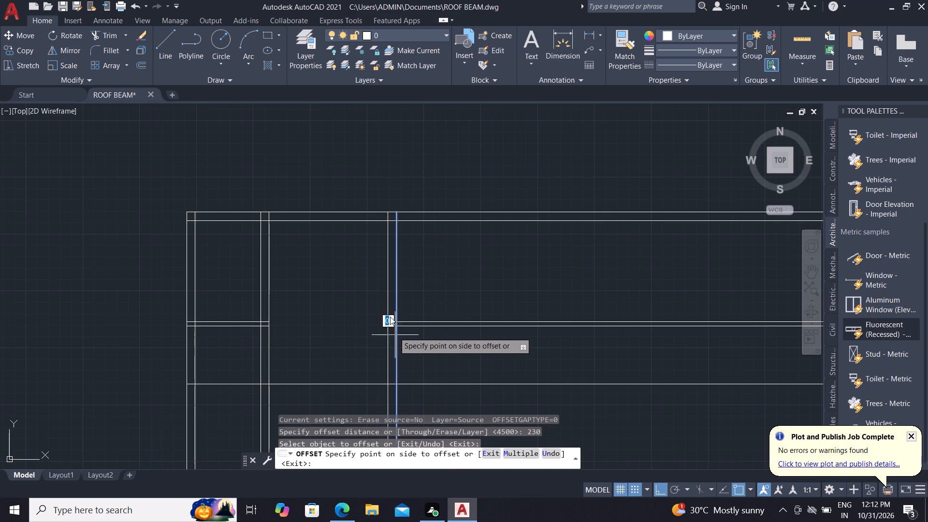
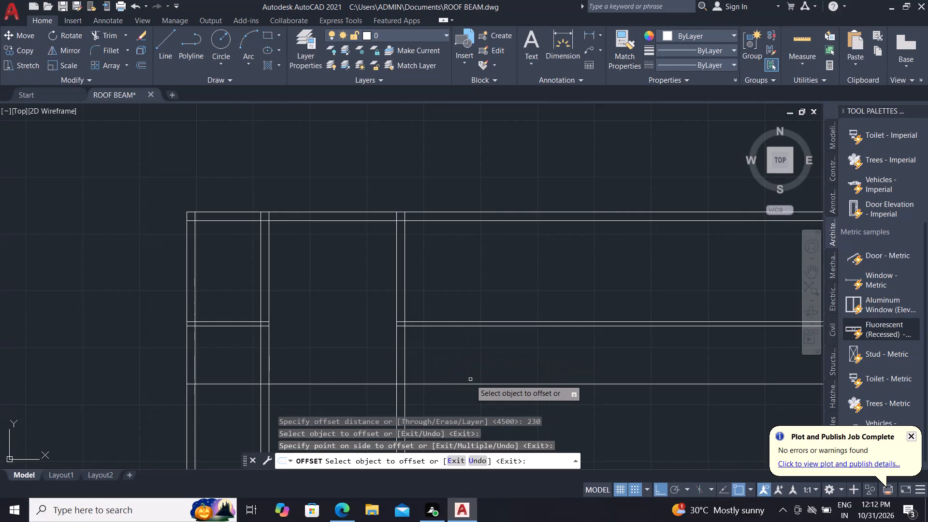
Offset the right-hand line of the third vertical pair 2950 units further inward along the horizontal pairs.
middle_click_drag(470, 379, 389, 348)
key("Escape")
key("Escape")
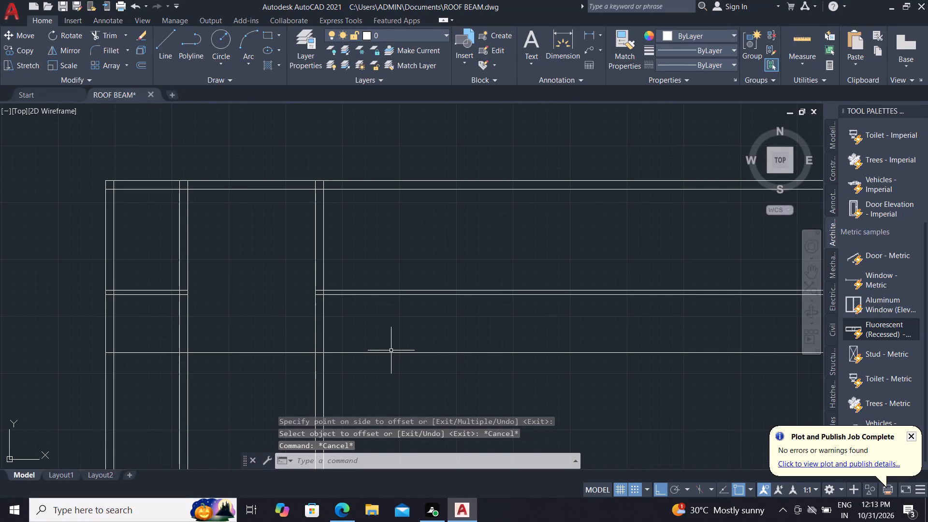
type("O")
key("space")
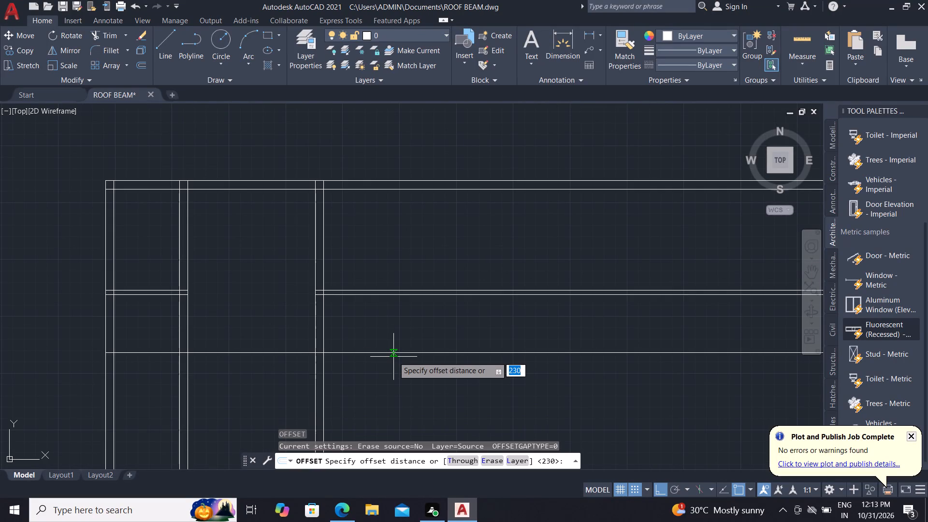
key("2")
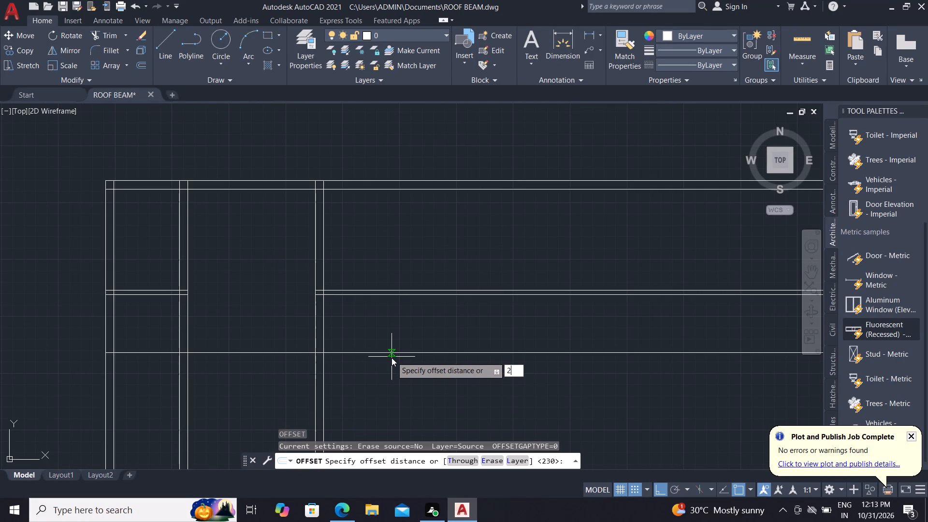
key("9")
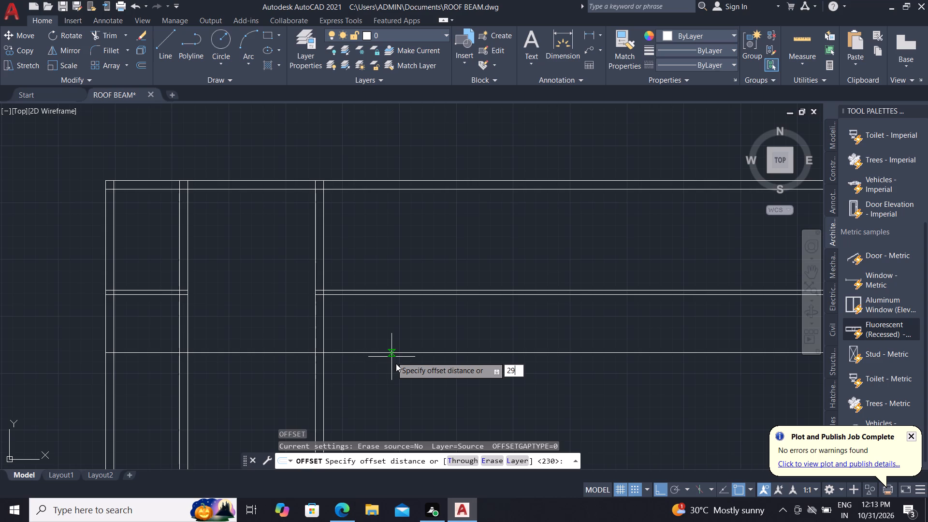
key("5")
key("0")
key("space")
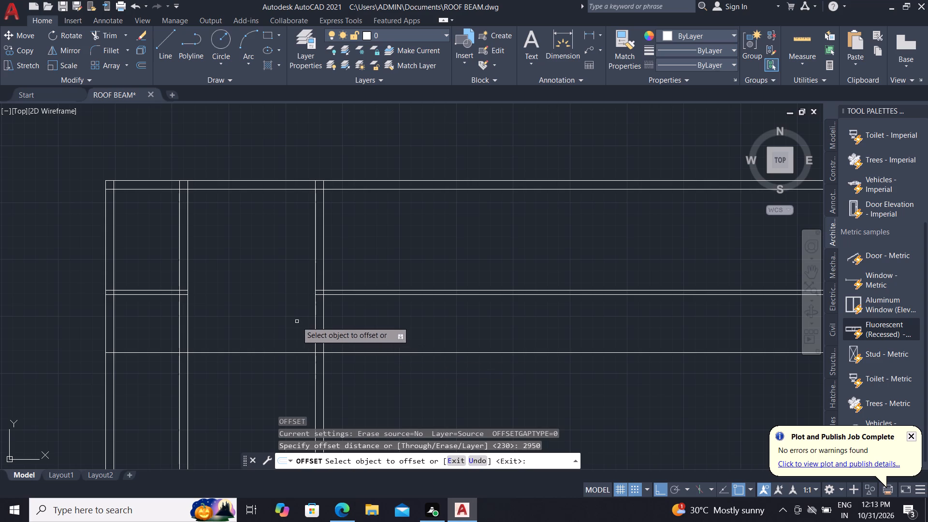
left_click(323, 324)
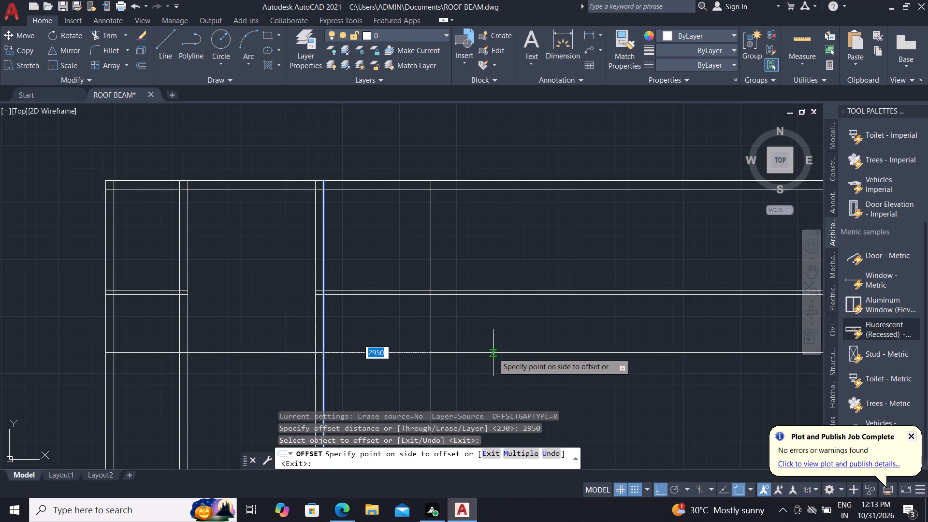
left_click(493, 353)
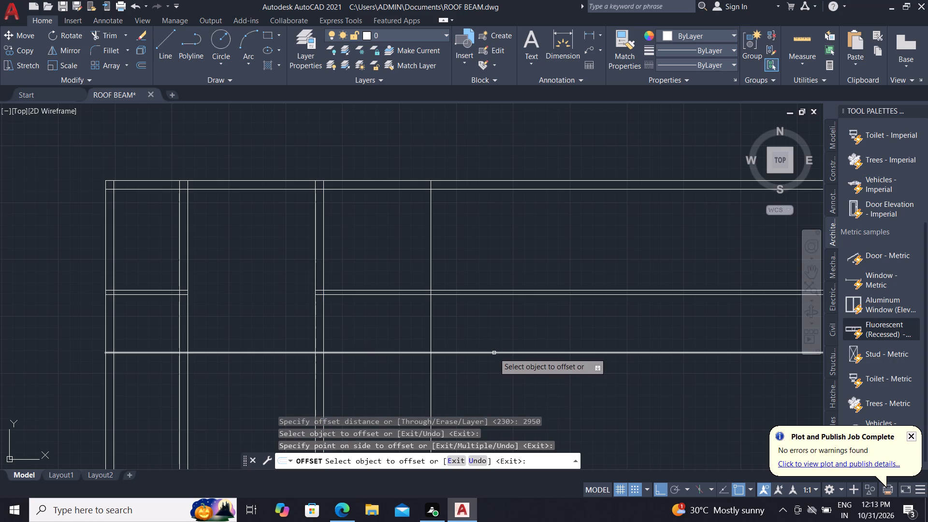
middle_click_drag(475, 361, 405, 377)
key("Escape")
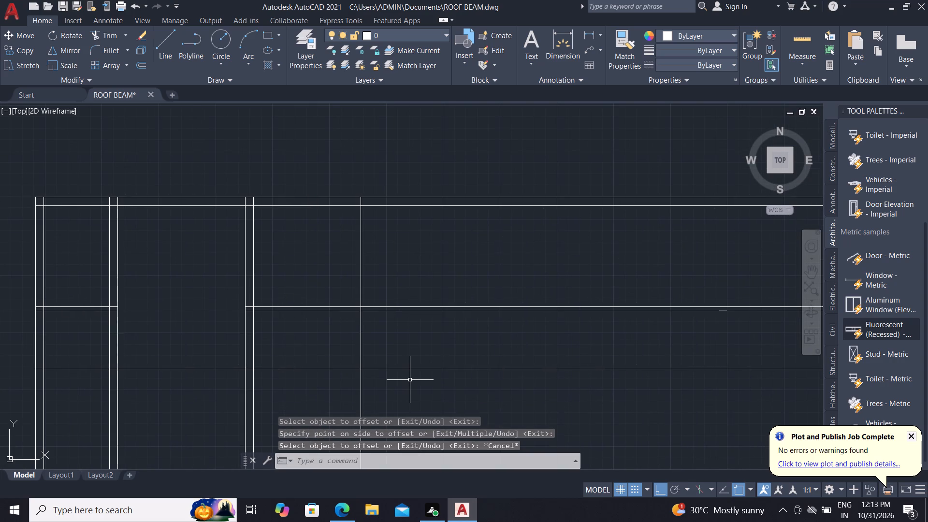
Offset the single vertical line beyond the third vertical pair 5000 units further inward.
type("O")
key("space")
key("5")
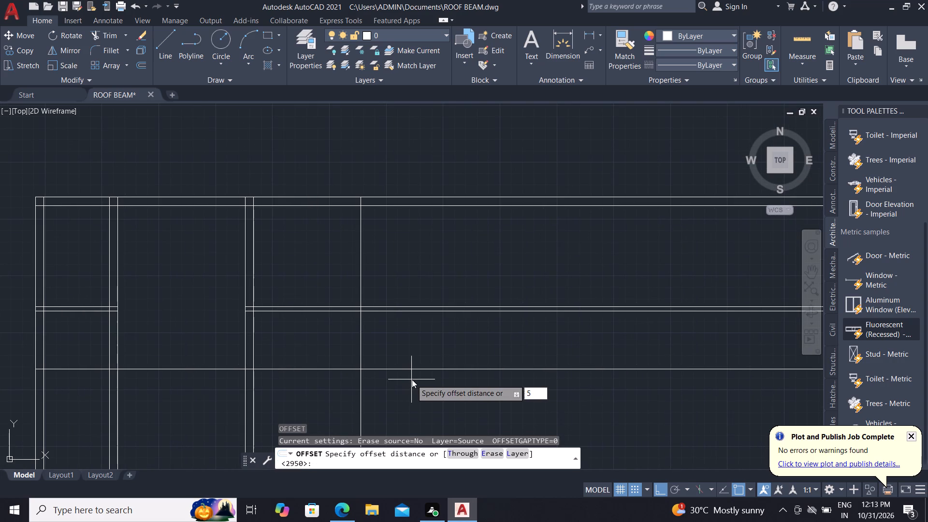
type("000")
key("space")
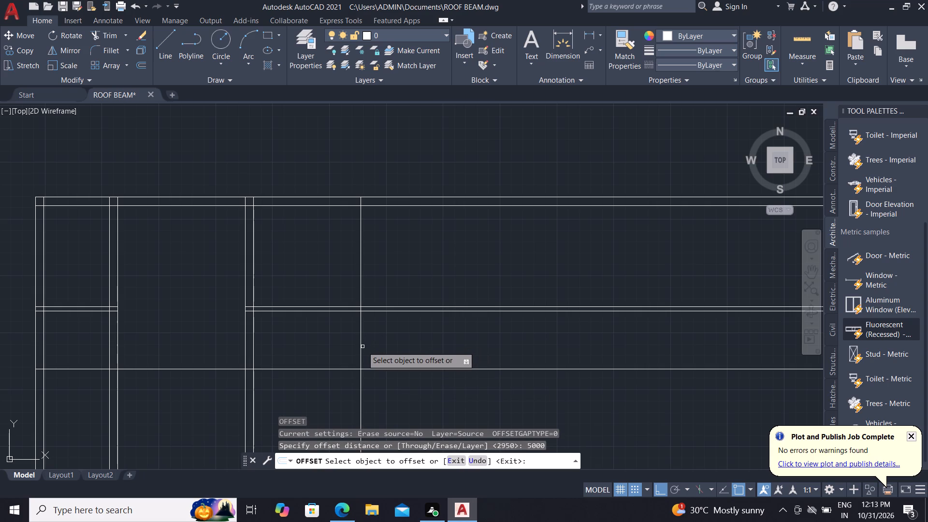
left_click(362, 346)
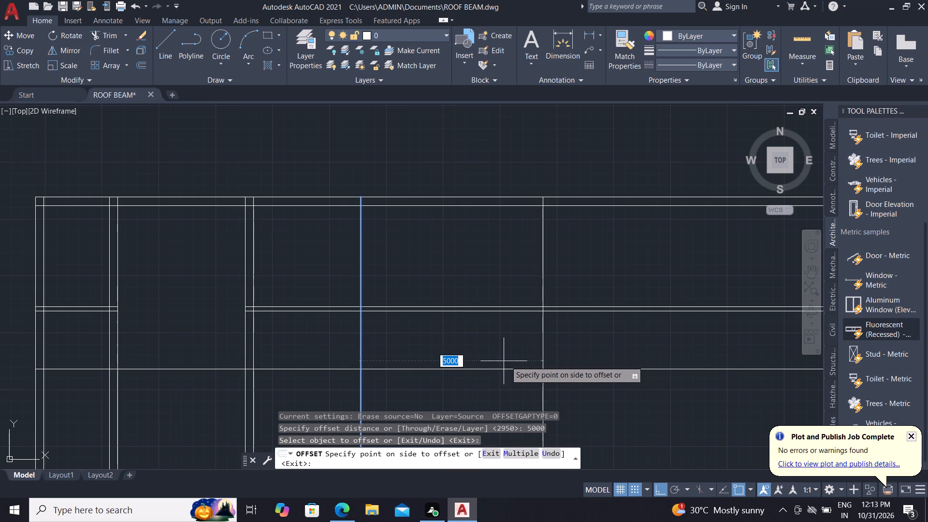
left_click(554, 361)
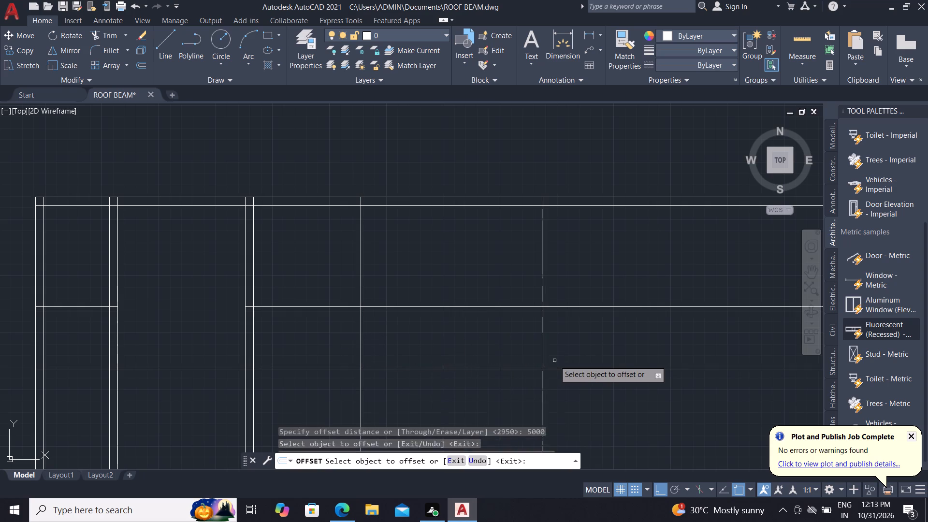
middle_click_drag(635, 412, 503, 439)
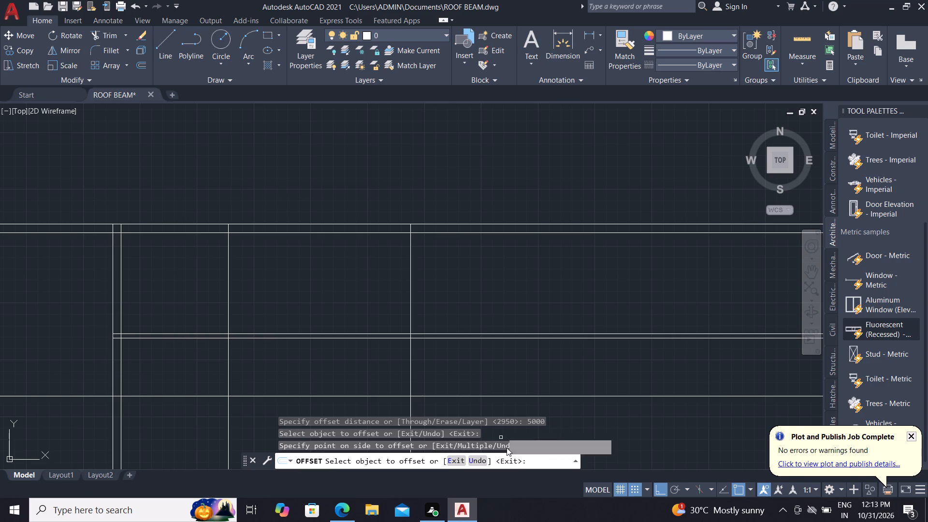
key("o")
key("space")
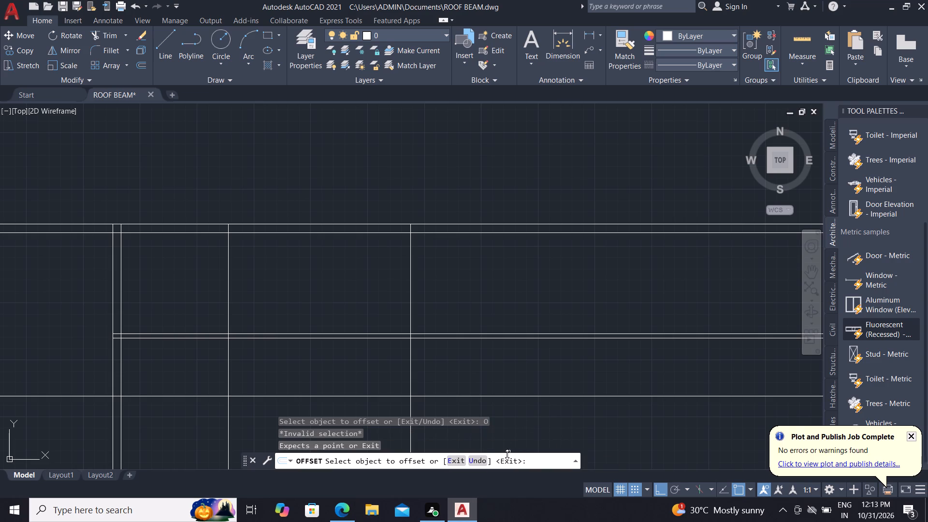
scroll(291, 367, "down", 1)
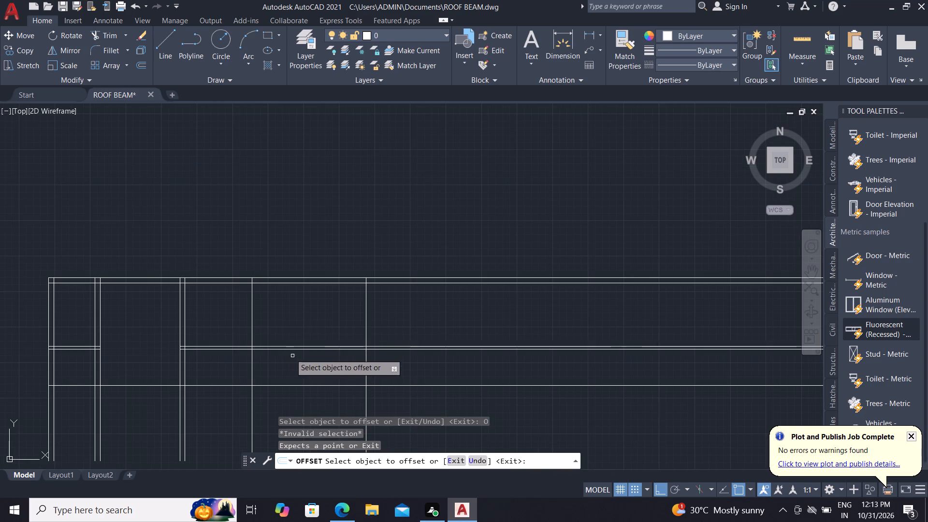
key("Escape")
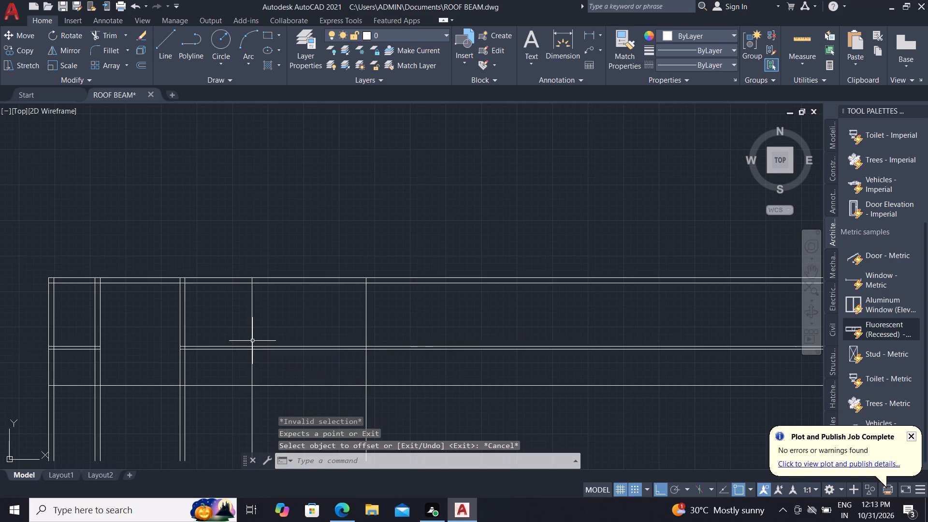
Offset both single vertical lines beyond the third pair by 230 units inward to form the fourth and fifth vertical double lines.
type("O")
key("space")
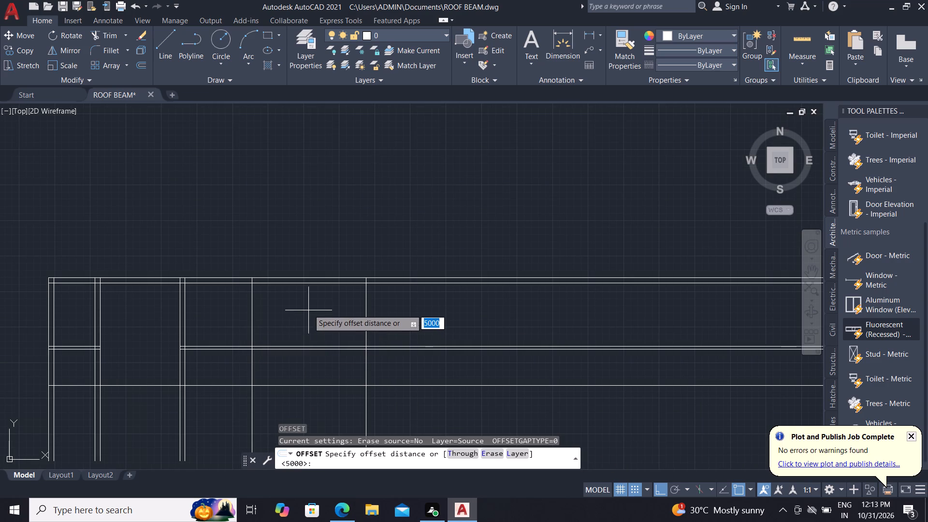
type("23")
type("0")
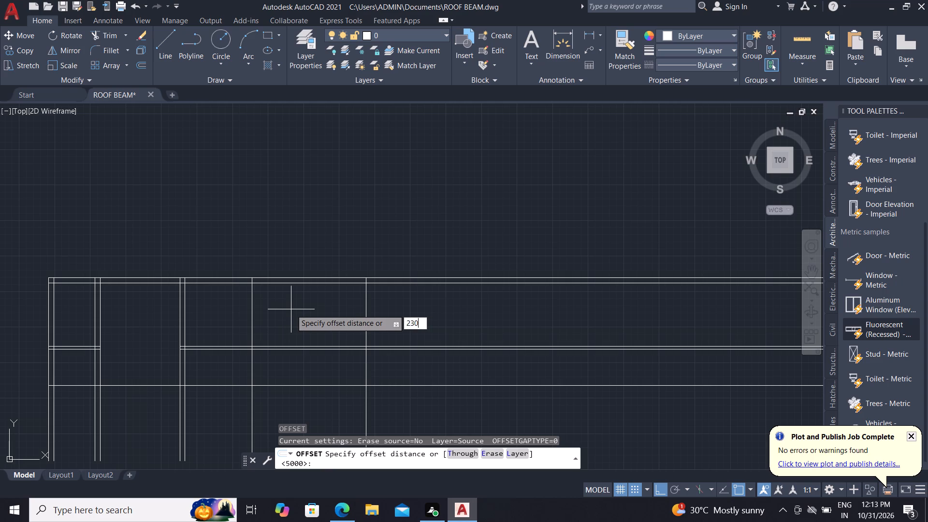
key("space")
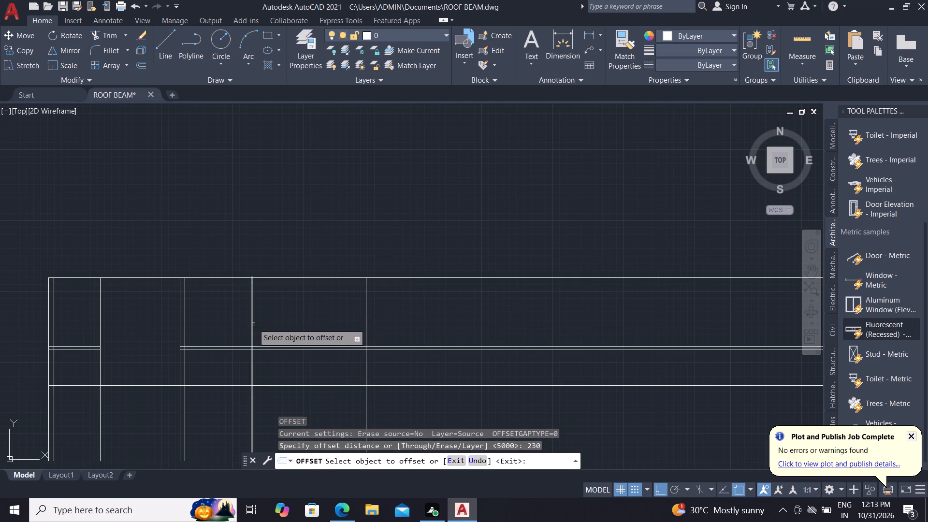
left_click(253, 324)
left_click(296, 332)
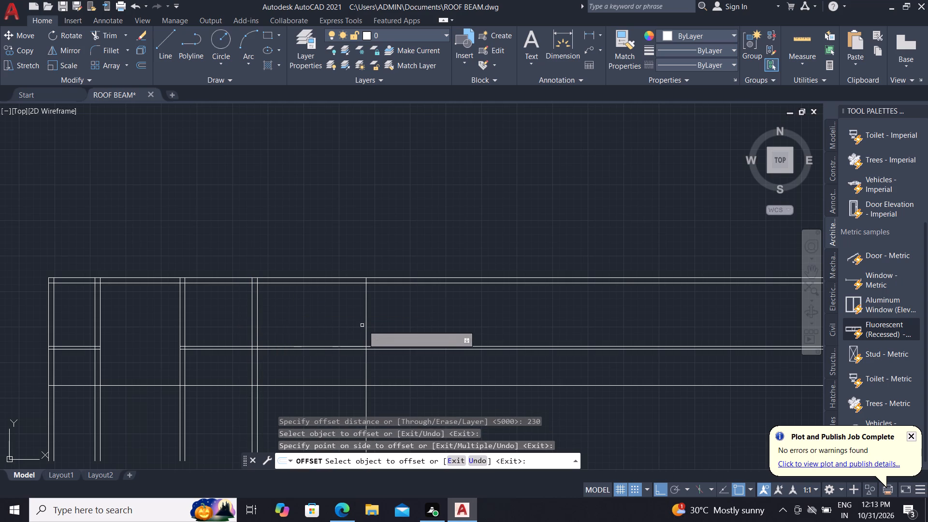
left_click(366, 324)
left_click(417, 329)
key("Escape")
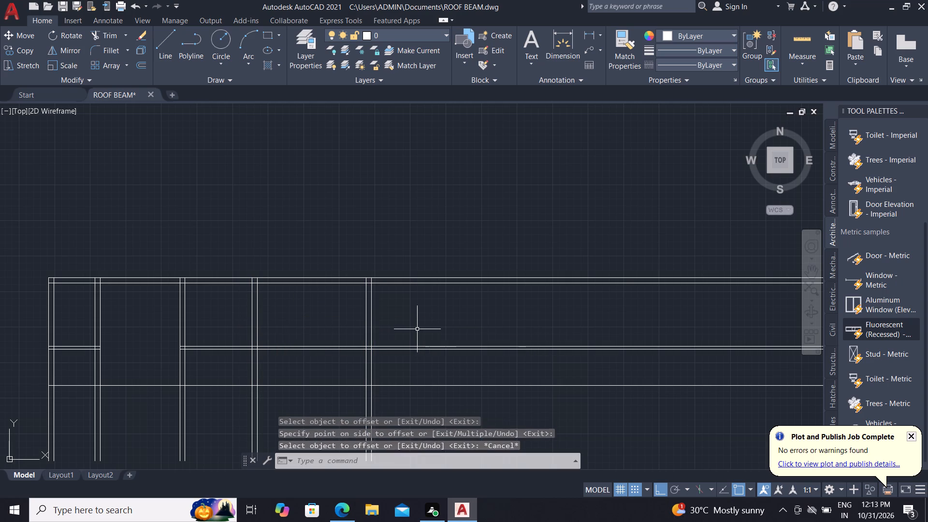
key("Escape")
key("Escape")
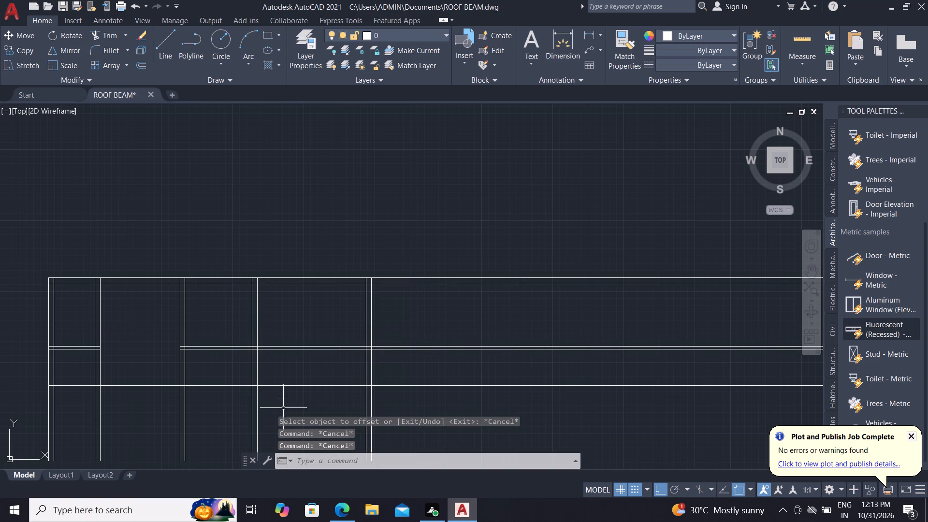
Measure the clear spacing between the fourth and fifth vertical double lines.
scroll(41, 0, "down", 1)
scroll(381, 330, "down", 2)
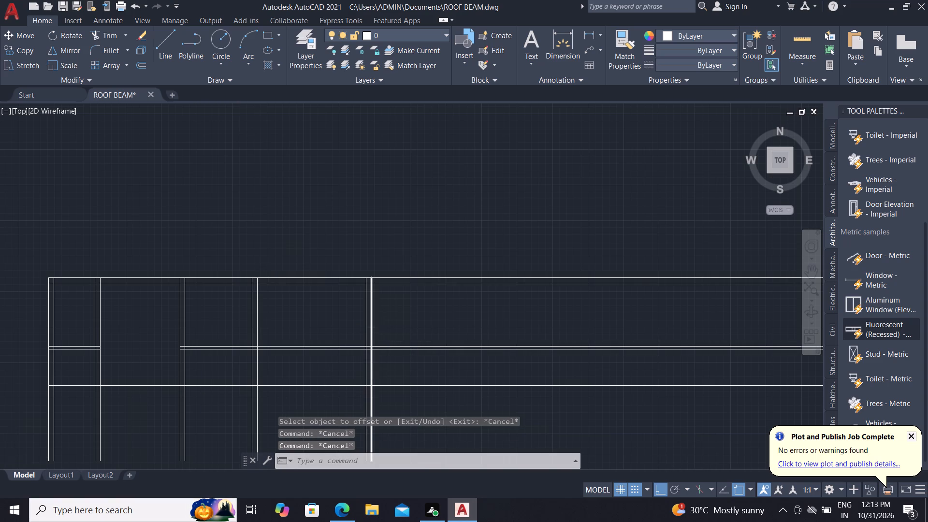
scroll(382, 381, "up", 2)
key("o")
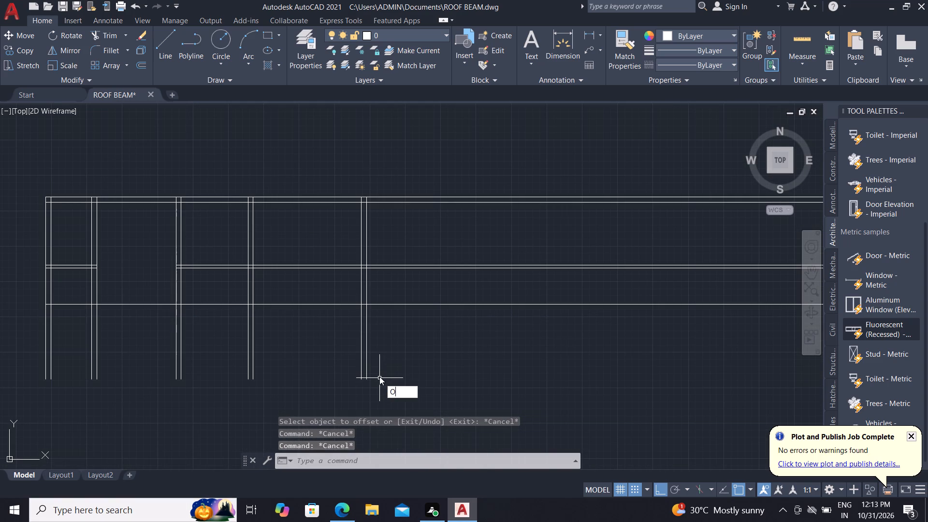
key("space")
middle_click_drag(417, 275, 400, 282)
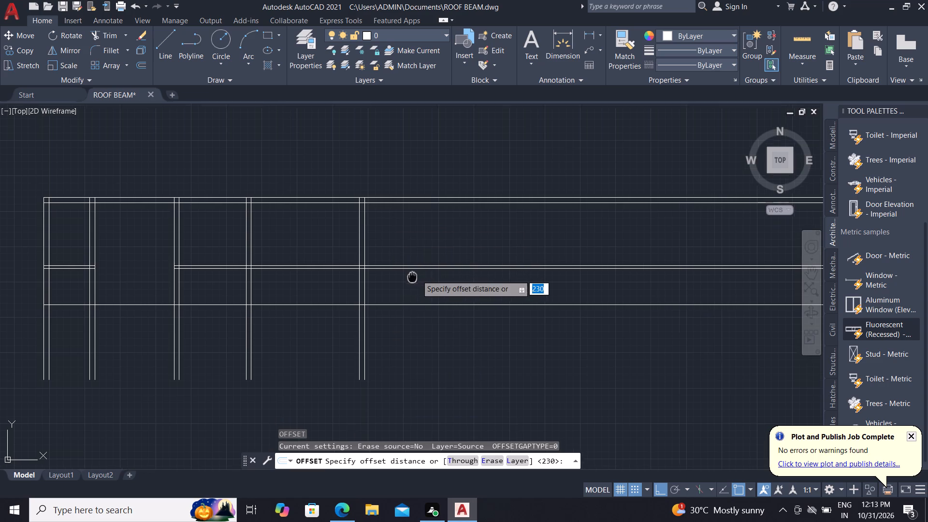
middle_click_drag(400, 282, 363, 284)
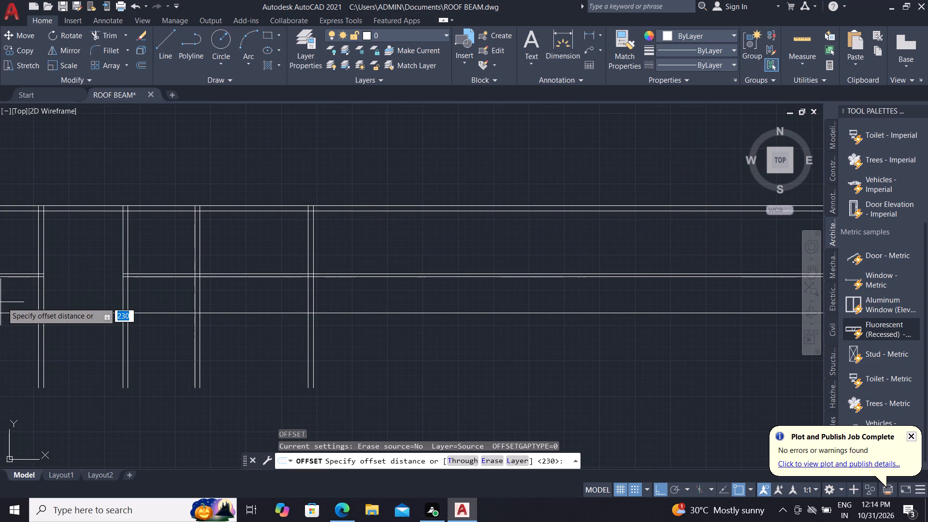
left_click(803, 50)
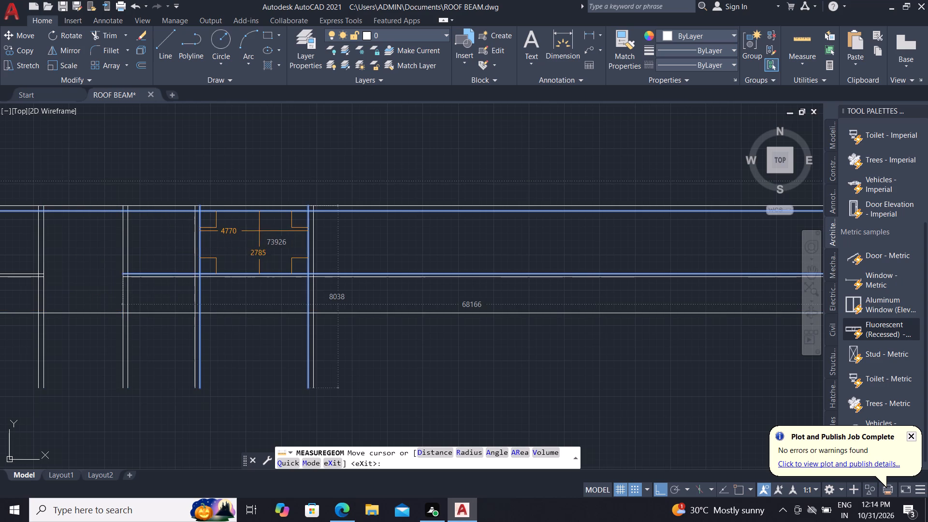
key("Escape")
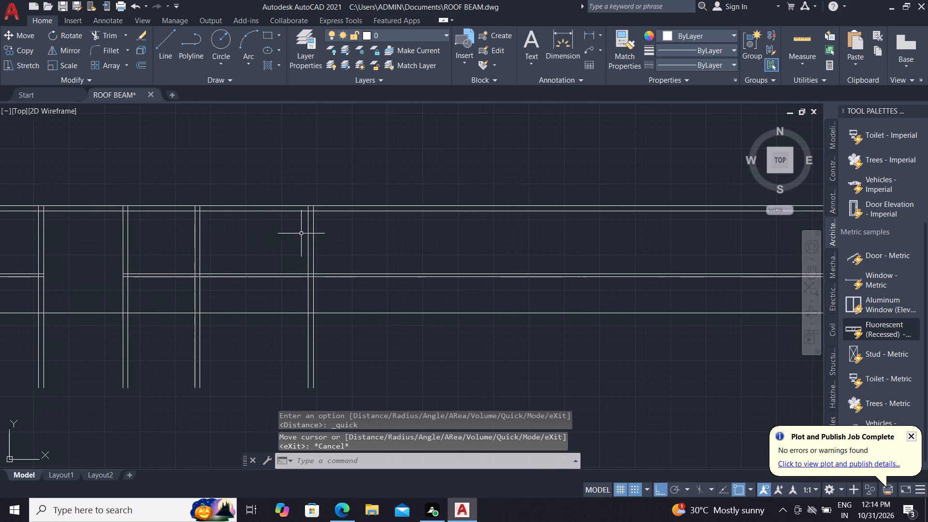
Delete the line of the fifth vertical pair that faces the fourth pair.
left_click(307, 241)
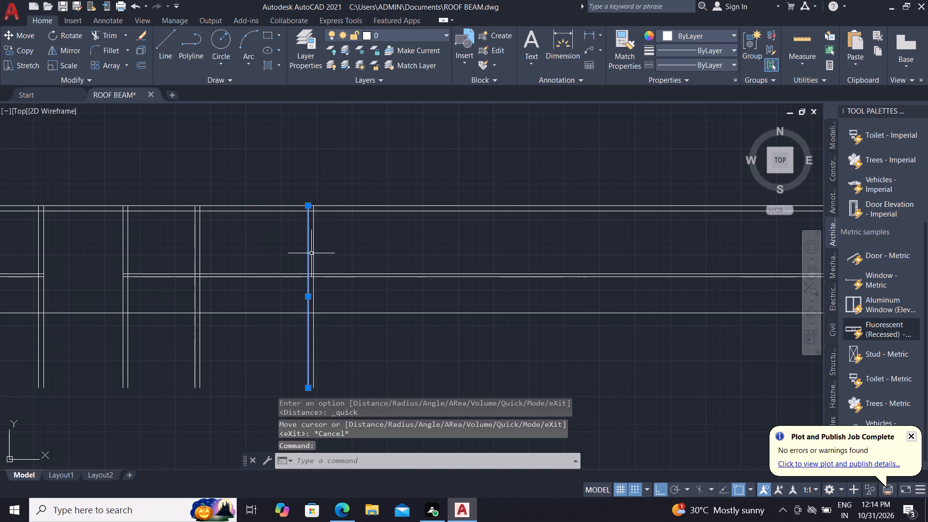
key("Delete")
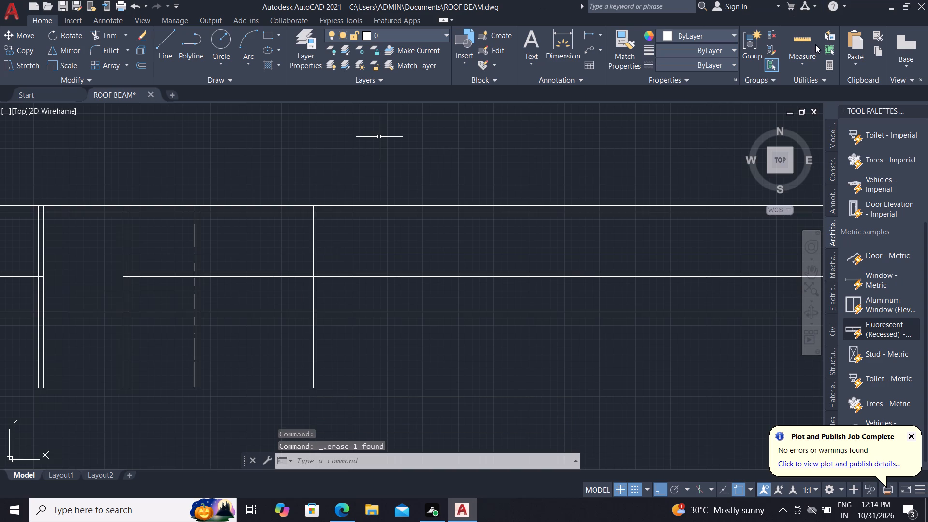
Measure the clear spacing between the fourth vertical pair and the remaining single vertical line.
left_click(805, 38)
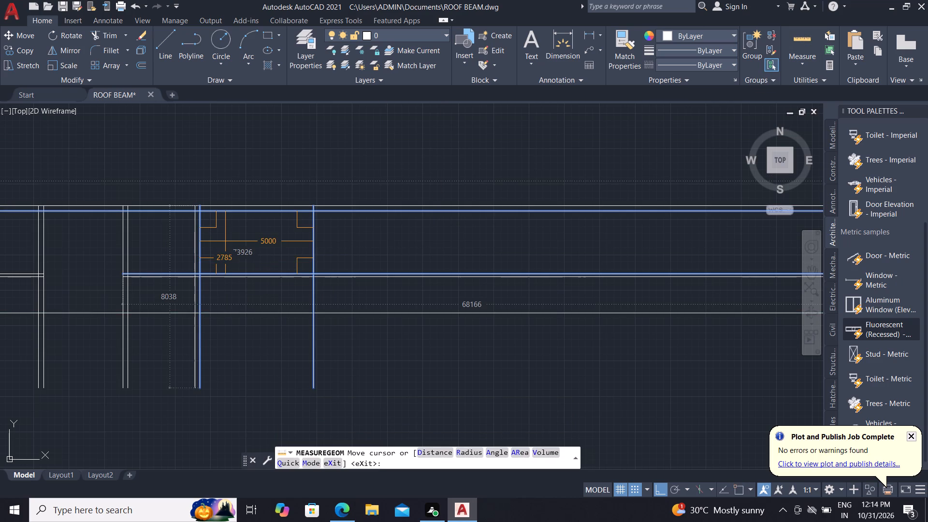
key("Escape")
Offset the single vertical line beyond the fourth pair by 230 units outward to form the fifth vertical double line.
type("O")
key("space")
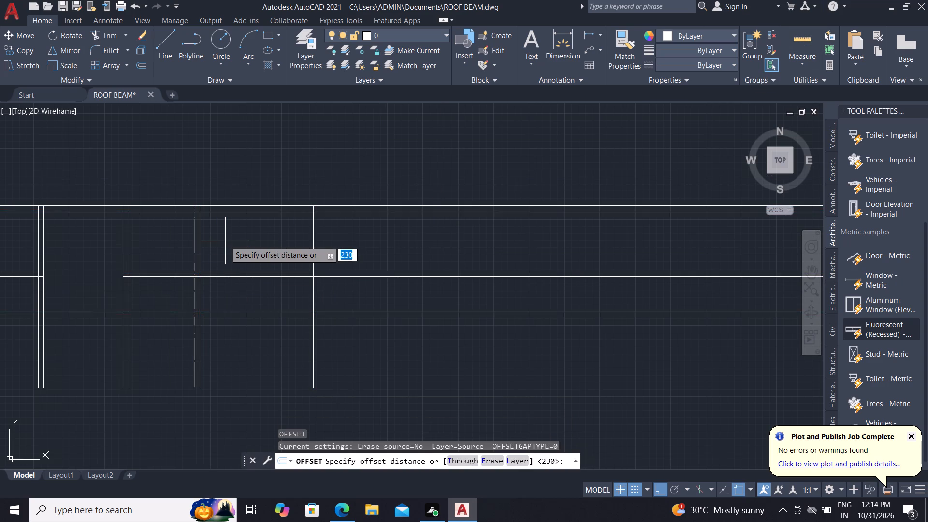
key("space")
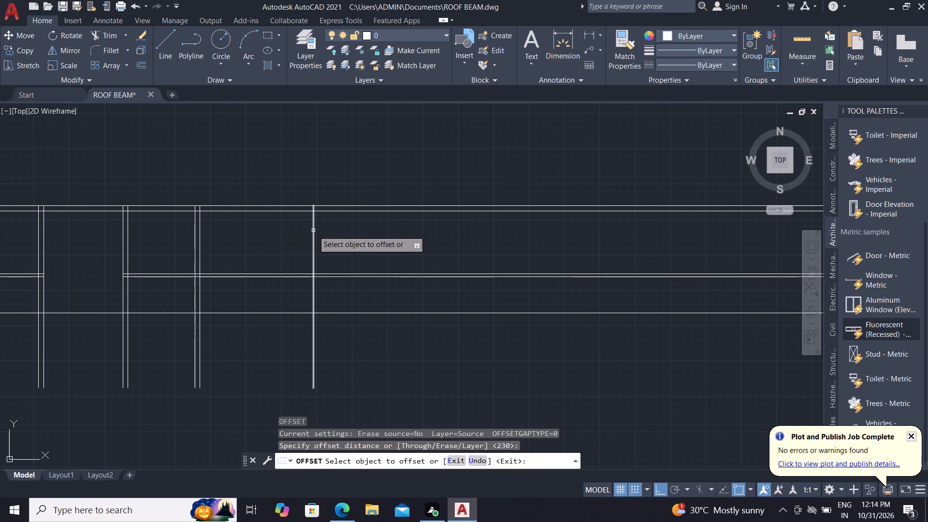
left_click(313, 231)
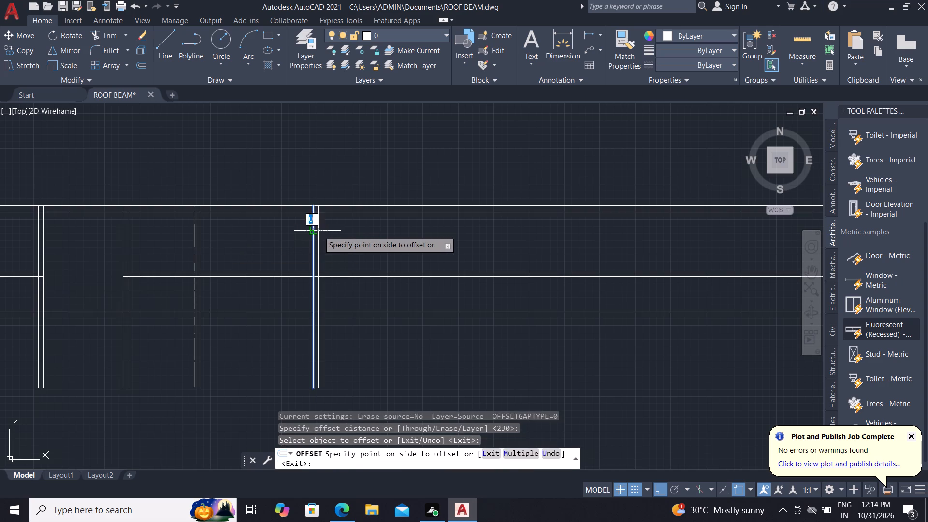
left_click(376, 245)
key("Escape")
key("Escape")
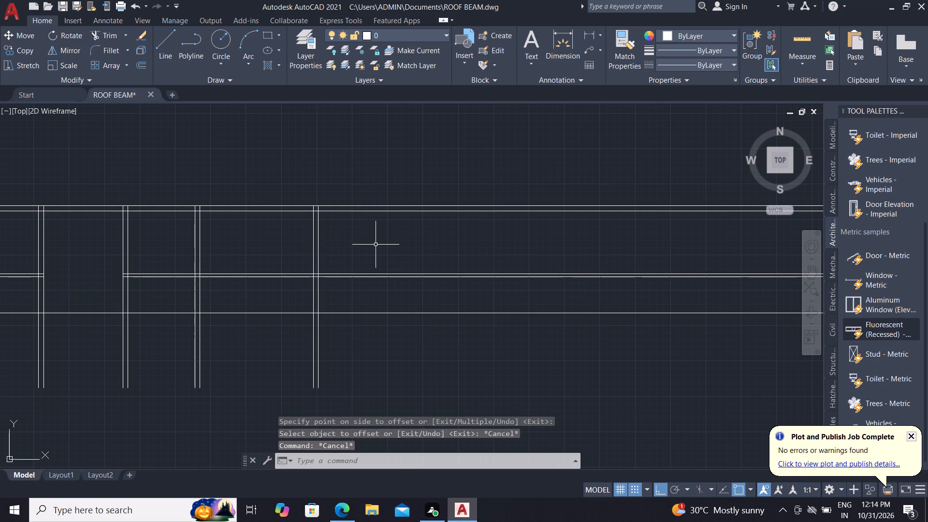
Offset the outer line of the fifth vertical pair by 2500 units away from the fourth pair.
type("O")
key("space")
key("2")
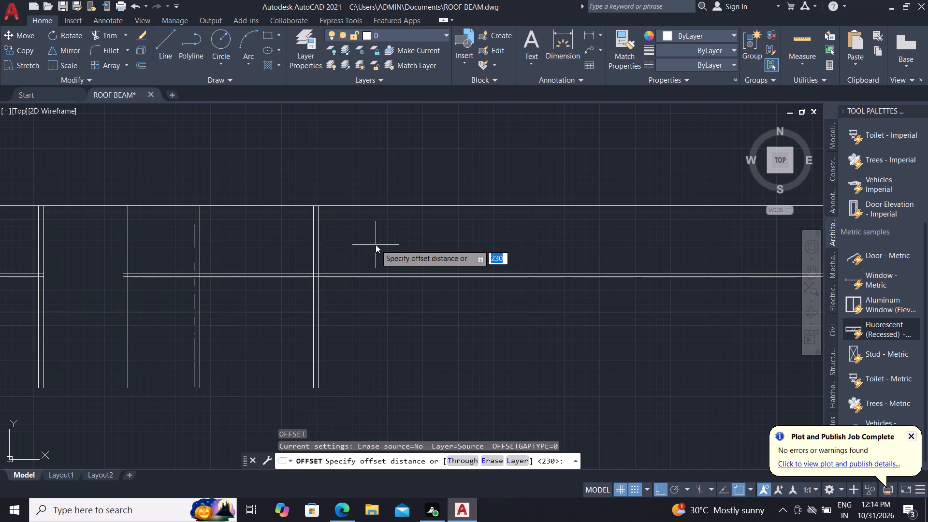
key("5")
type("00")
key("space")
left_click(319, 261)
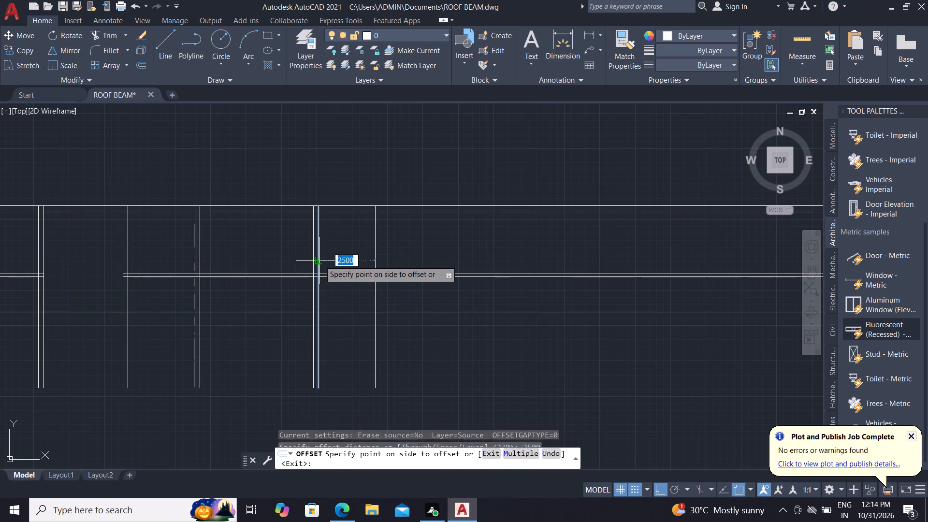
left_click(407, 260)
key("Escape")
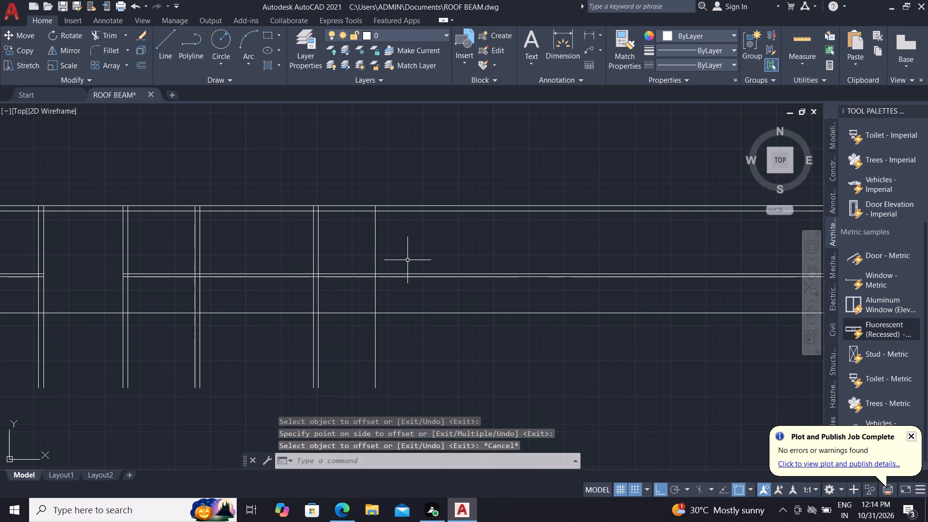
Offset the new single vertical line by 230 units outward to form the sixth vertical double line.
type("O")
key("space")
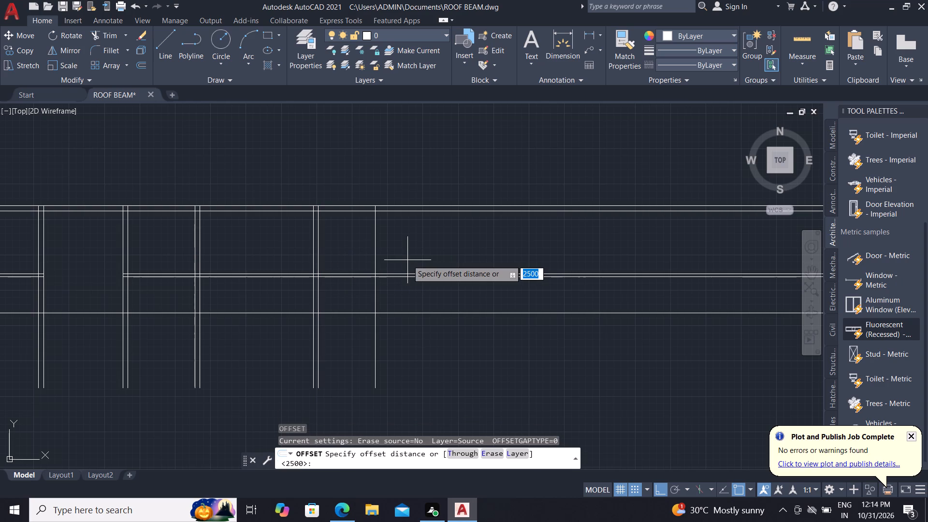
type("230")
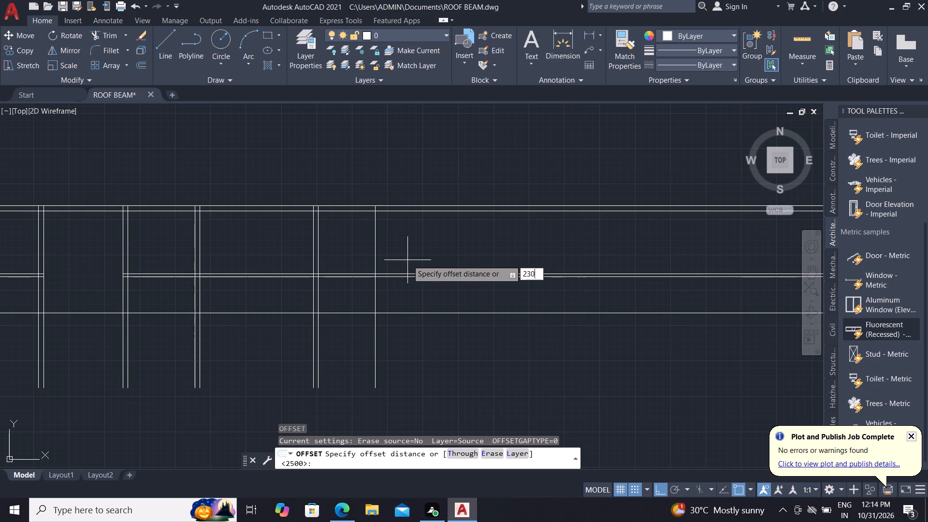
key("space")
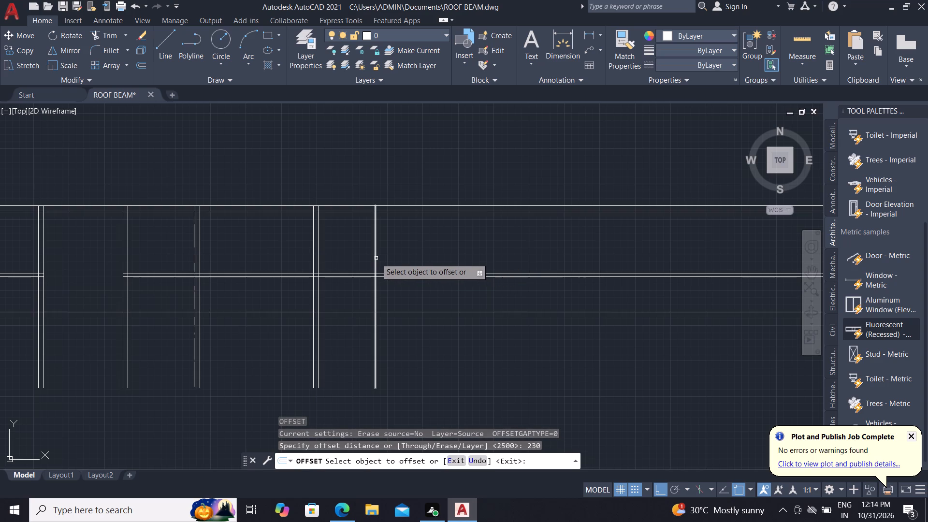
left_click(376, 258)
left_click(429, 257)
key("Escape")
key("Escape")
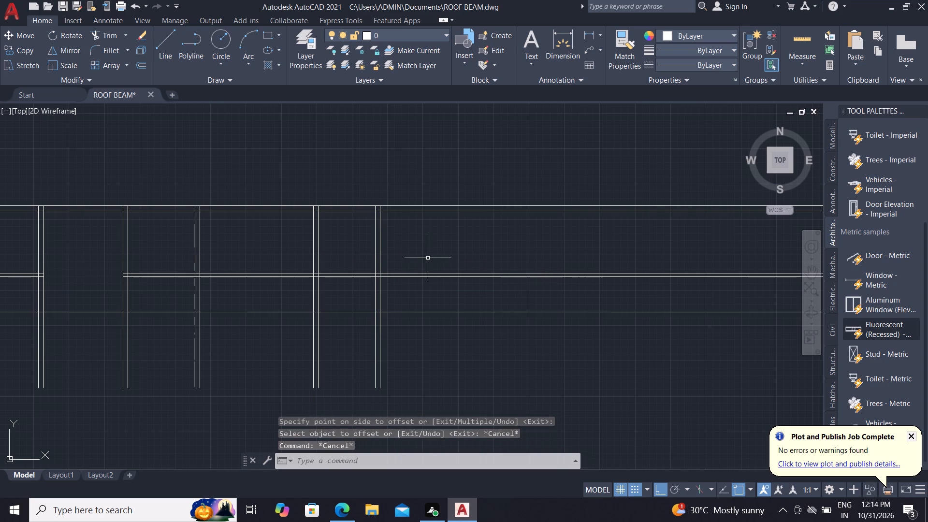
Trim all the horizontal lines that run on past the outer line of the sixth vertical pair.
type("TR")
key("space")
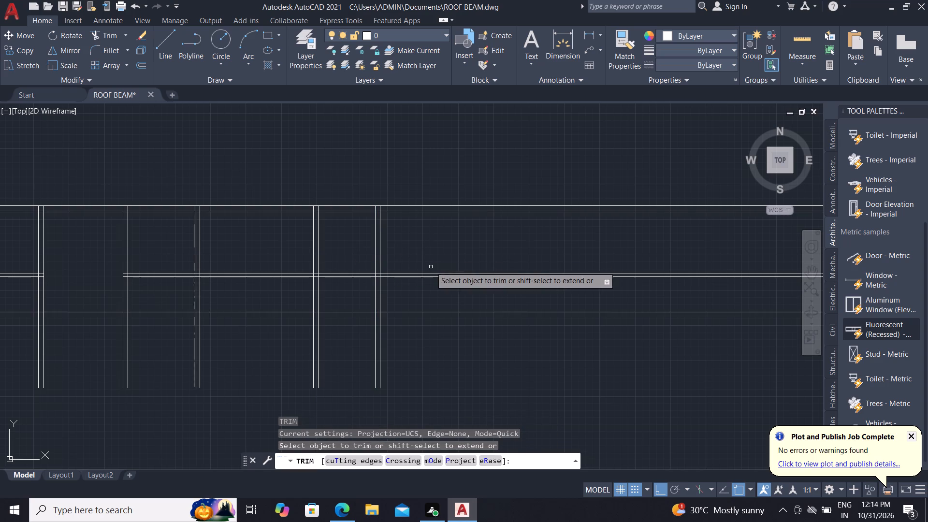
scroll(431, 267, "down", 1)
left_click(444, 207)
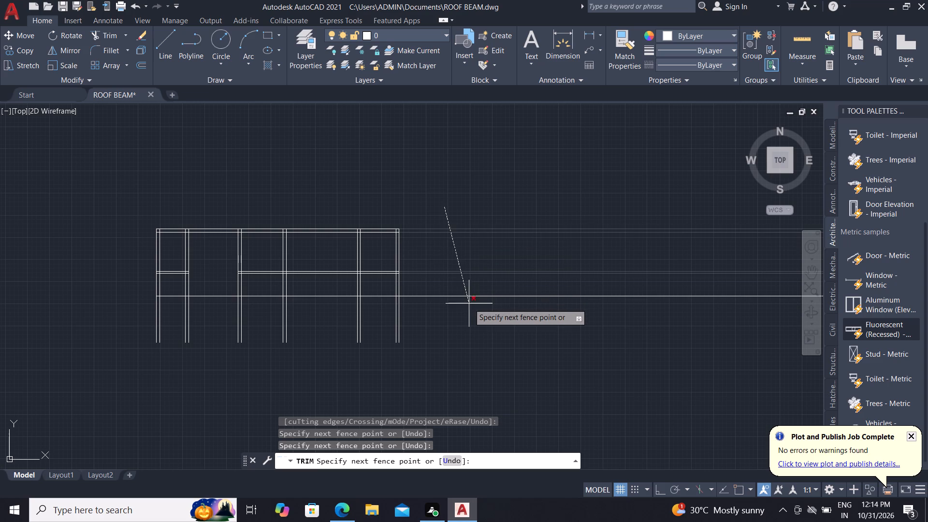
left_click(470, 308)
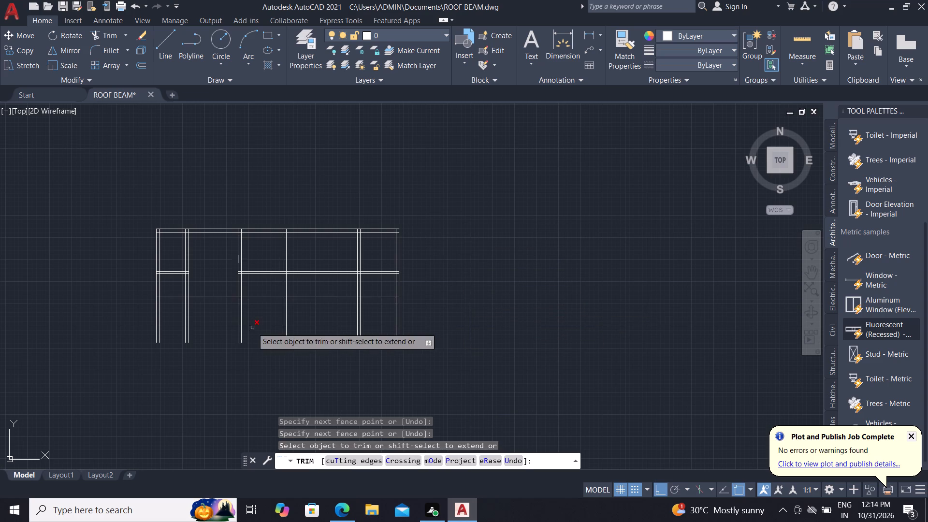
middle_click_drag(239, 311, 340, 290)
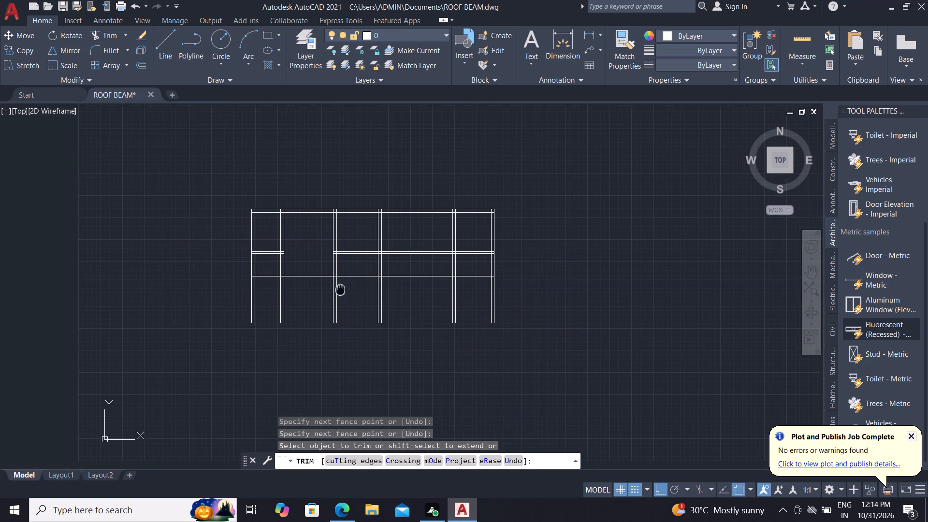
key("Escape")
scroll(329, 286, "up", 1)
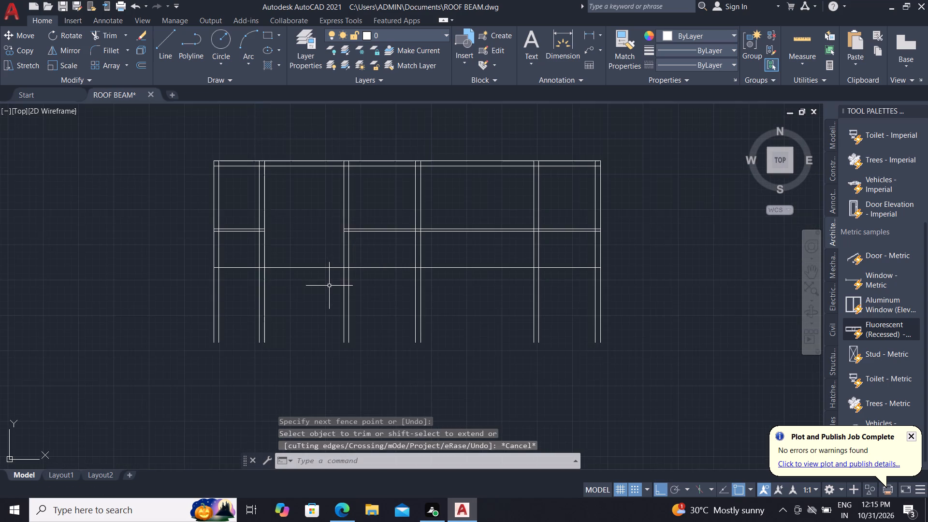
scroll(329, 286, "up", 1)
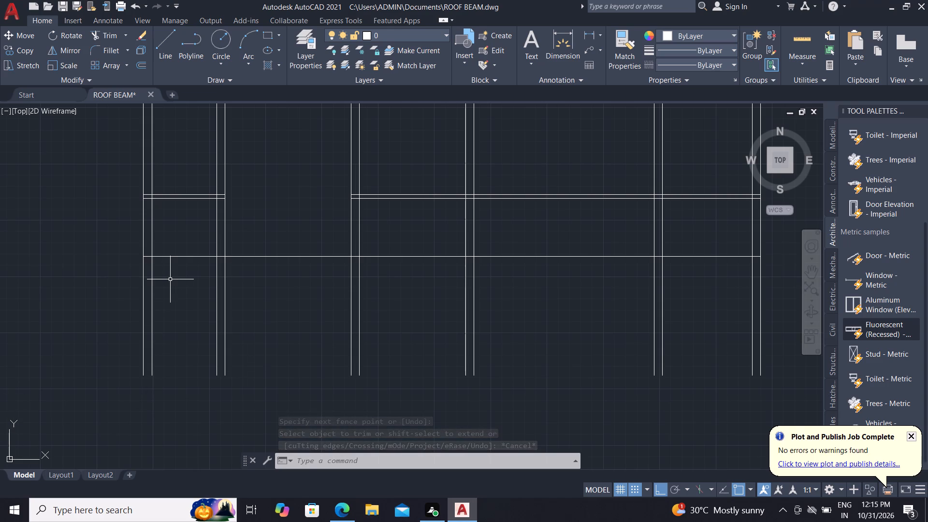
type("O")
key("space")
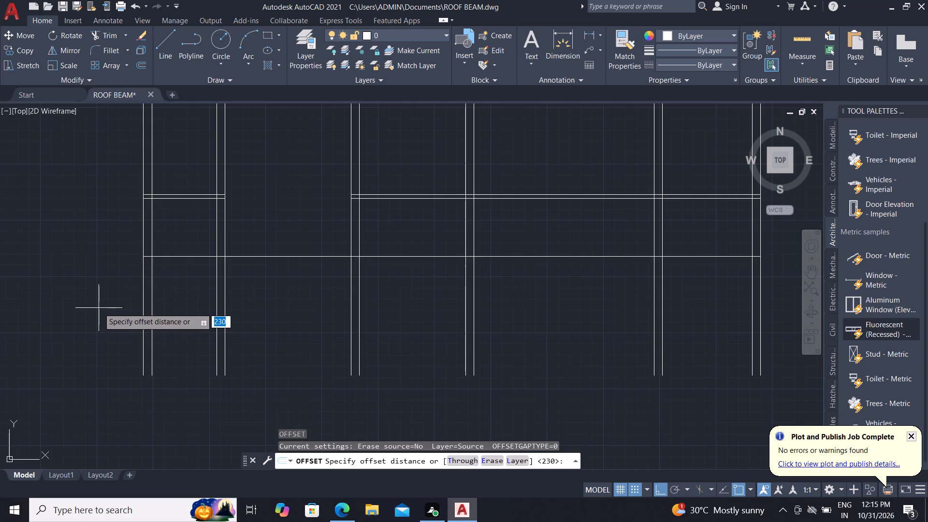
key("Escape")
Measure the bay between the second and third vertical pairs, from the top double line down to the single horizontal line.
scroll(239, 317, "down", 2)
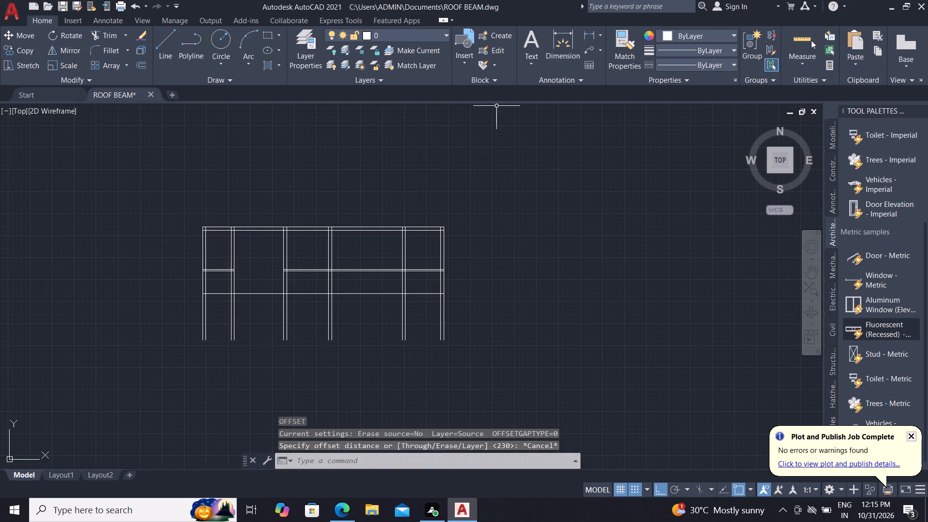
left_click(802, 39)
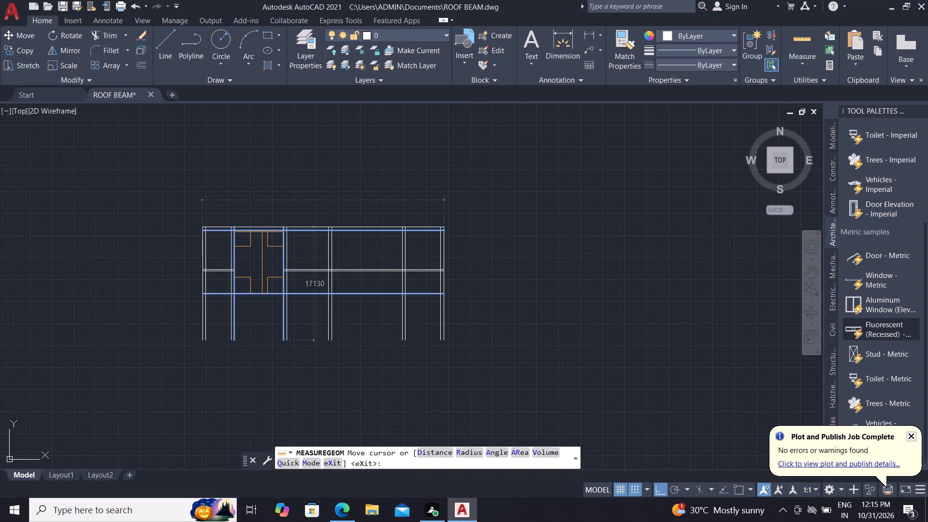
key("Escape")
Offset the single lower horizontal line by 230 units downward to form the lower horizontal double line.
type("O")
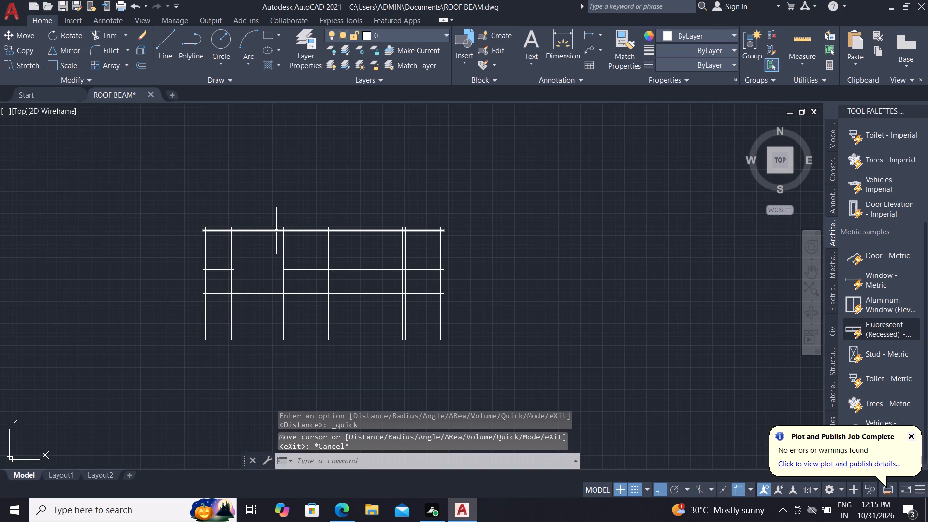
key("space")
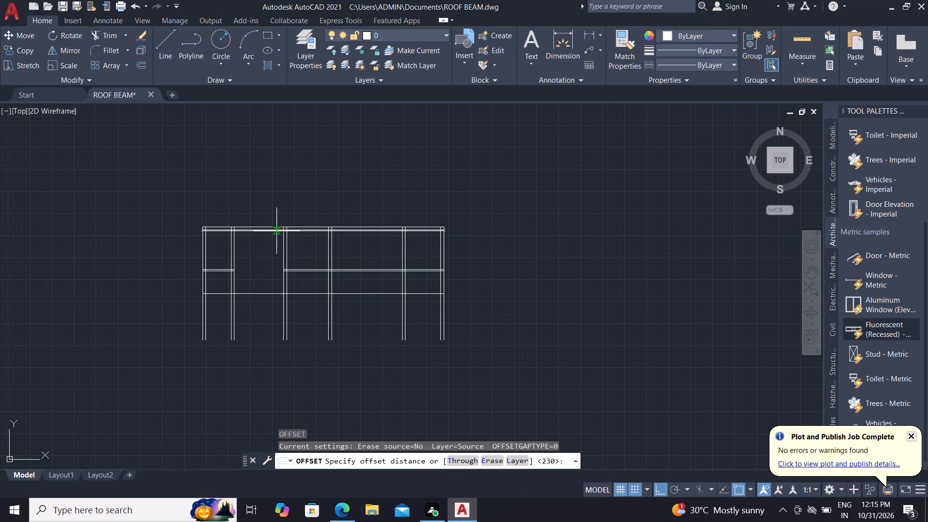
key("space")
left_click(258, 294)
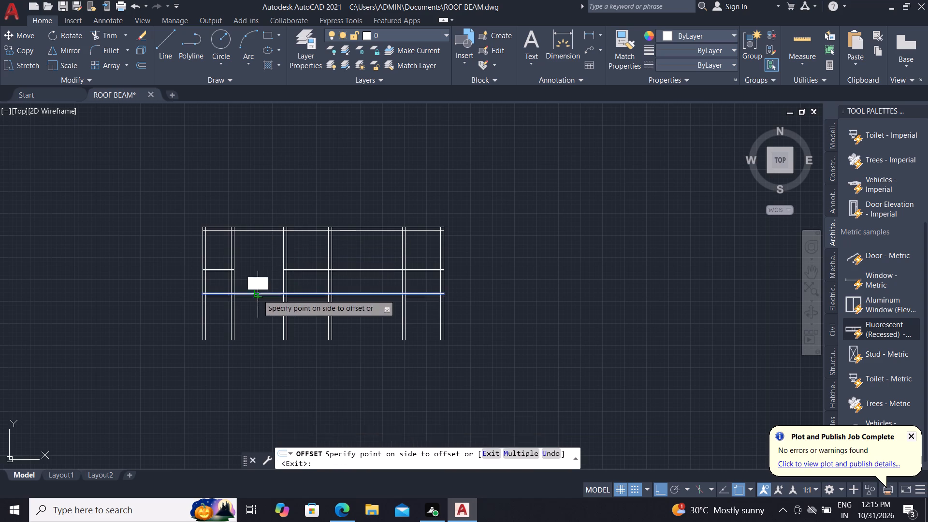
left_click(264, 320)
key("Escape")
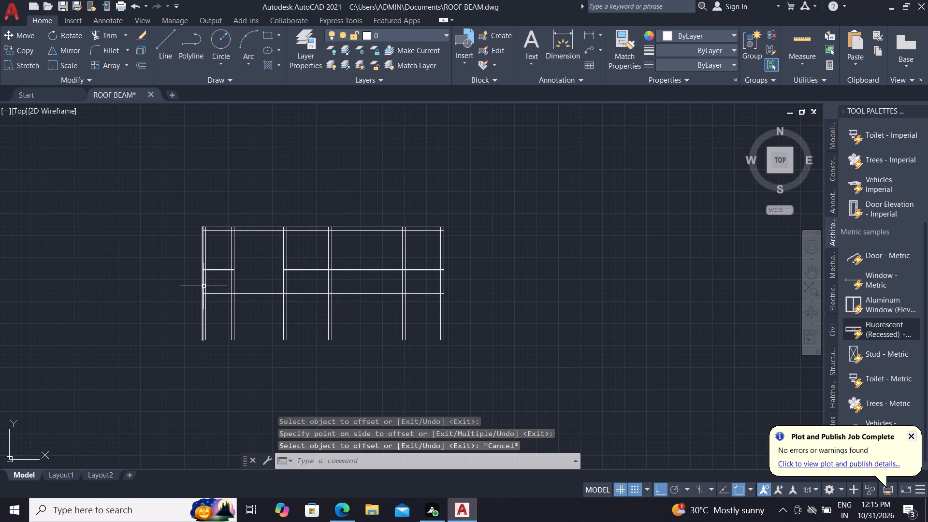
Trim the upper line and the inner vertical line inside the crossing of the lower horizontal pair with the first vertical pair.
scroll(203, 285, "up", 3)
middle_click_drag(203, 283, 361, 264)
scroll(342, 320, "down", 1)
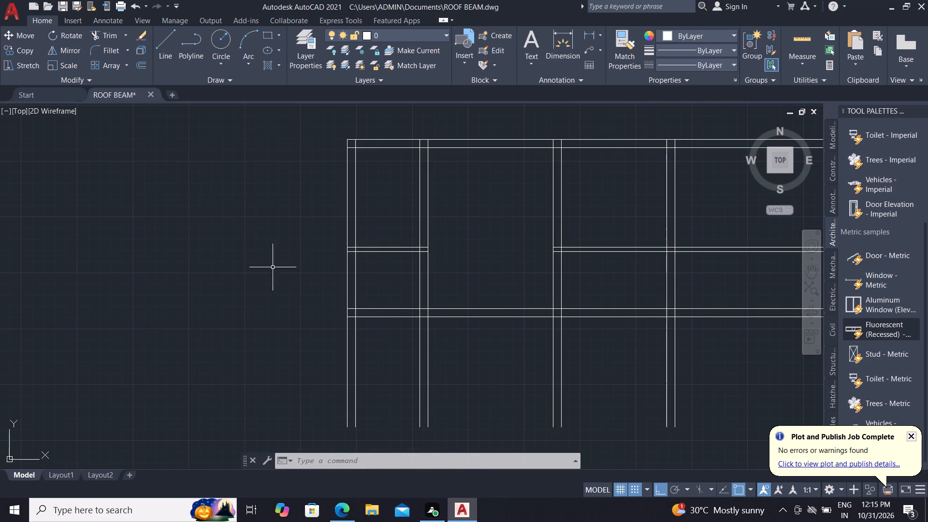
scroll(312, 250, "up", 2)
key("t")
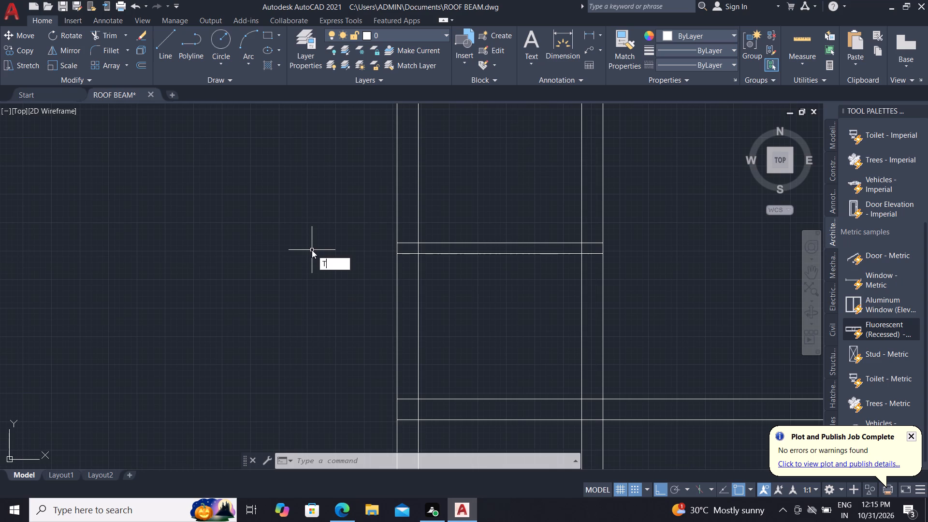
type("R")
key("space")
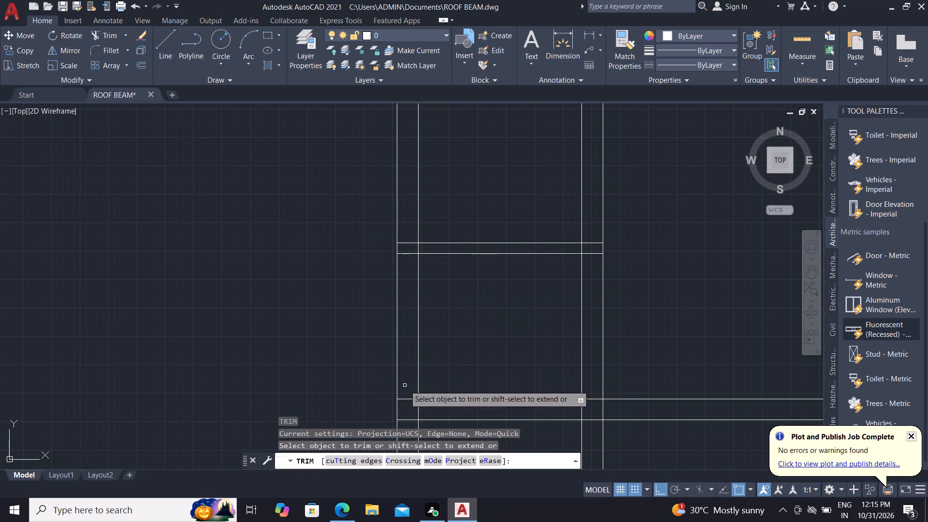
scroll(411, 398, "up", 2)
left_click(410, 393)
left_click(437, 429)
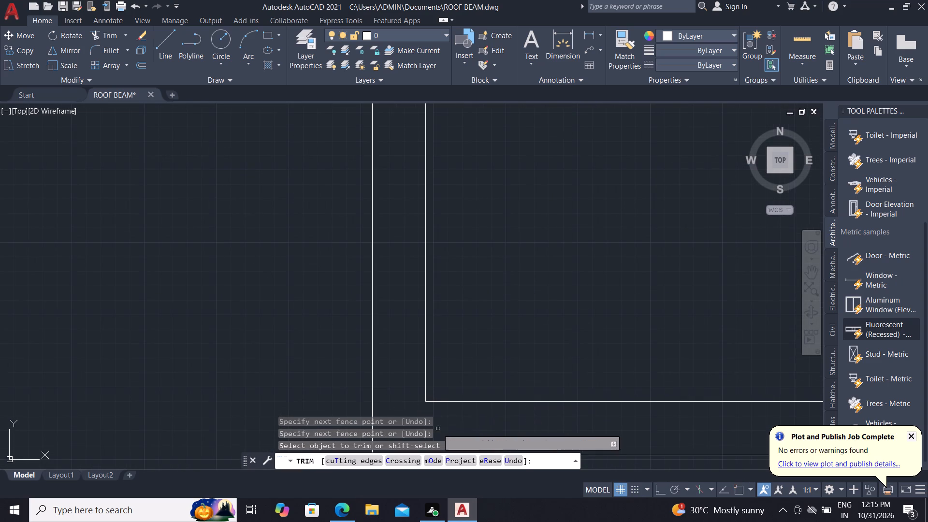
Trim the overlapping segments where the short 115-unit horizontal pair meets the first vertical pair, leaving an open T-junction.
scroll(427, 409, "down", 3)
scroll(427, 327, "up", 3)
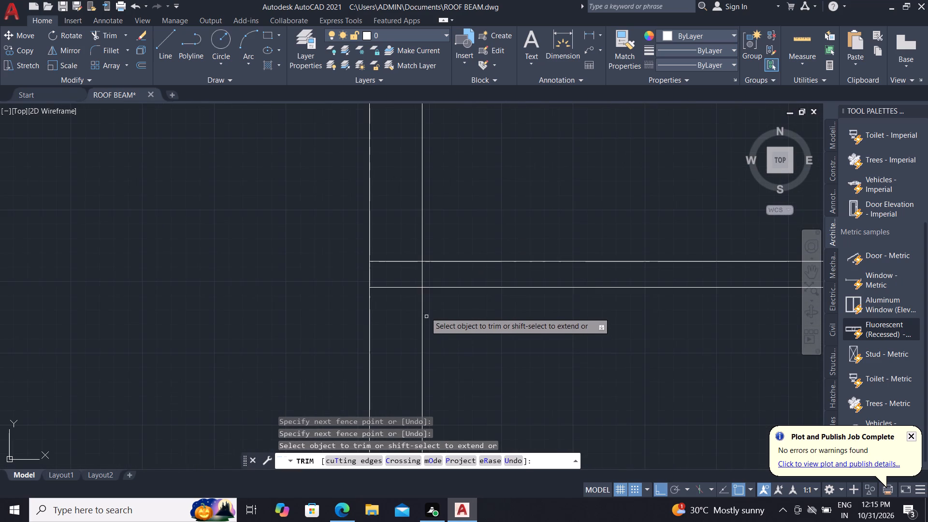
scroll(416, 277, "up", 2)
left_click(388, 224)
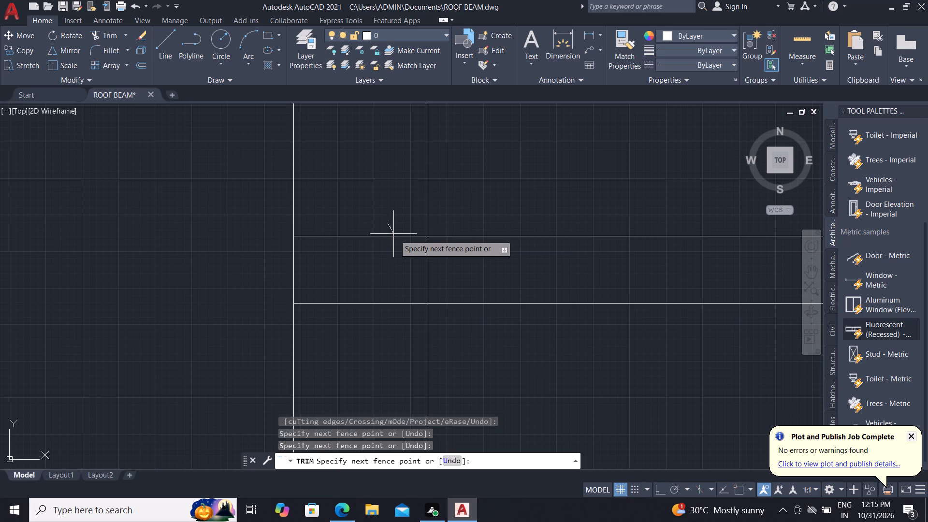
left_click(447, 262)
left_click(439, 266)
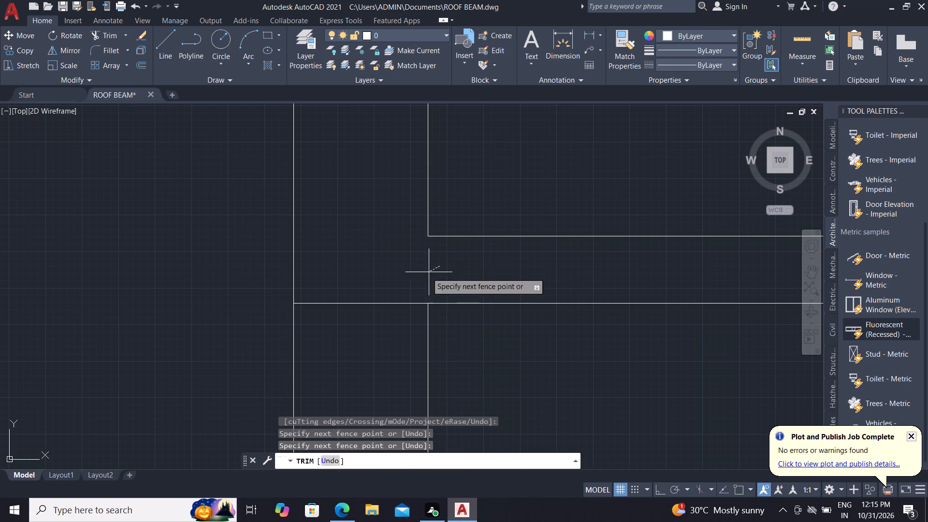
left_click(380, 315)
Trim both ends of the short 115-unit horizontal pair that lie inside the second vertical pair.
scroll(380, 319, "down", 1)
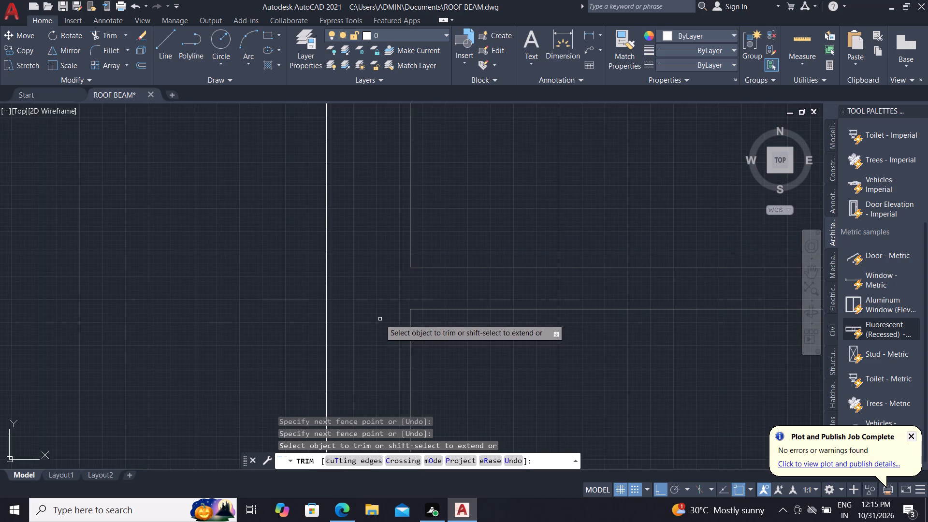
scroll(480, 288, "down", 2)
scroll(379, 297, "down", 1)
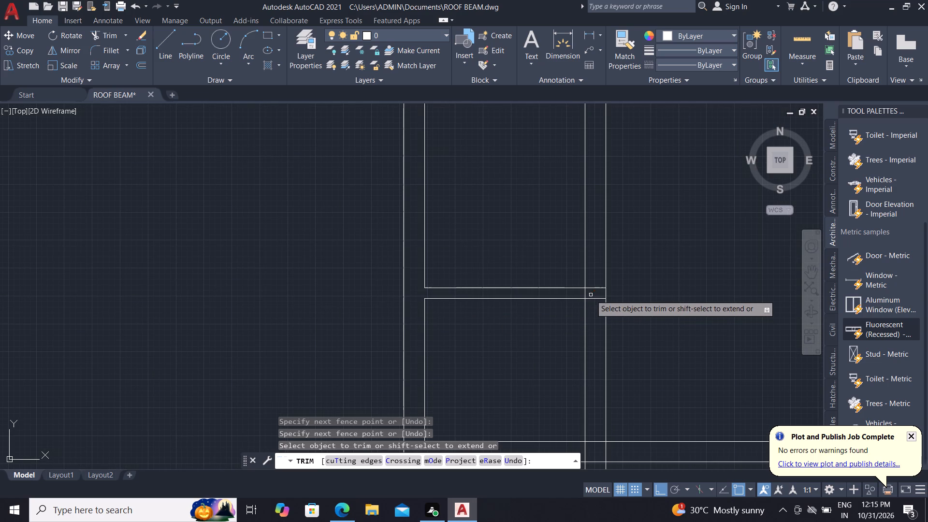
left_click(592, 287)
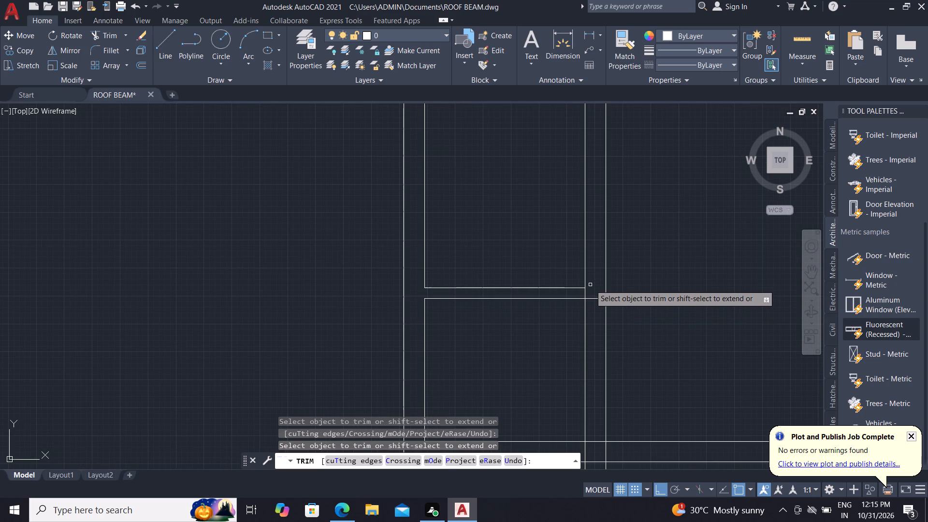
left_click(590, 285)
left_click(591, 305)
key("Escape")
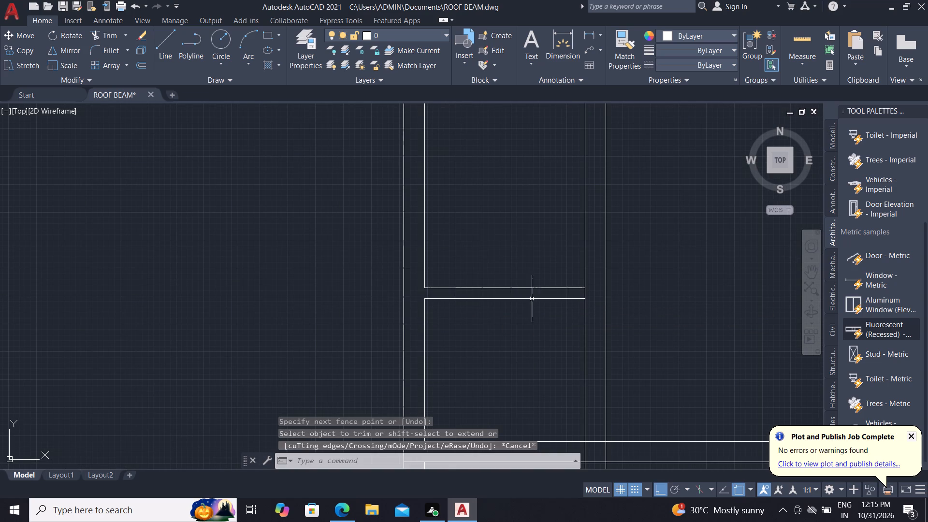
Draw a short vertical line across the 115-unit horizontal pair at its midpoint.
key("Escape")
key("Escape")
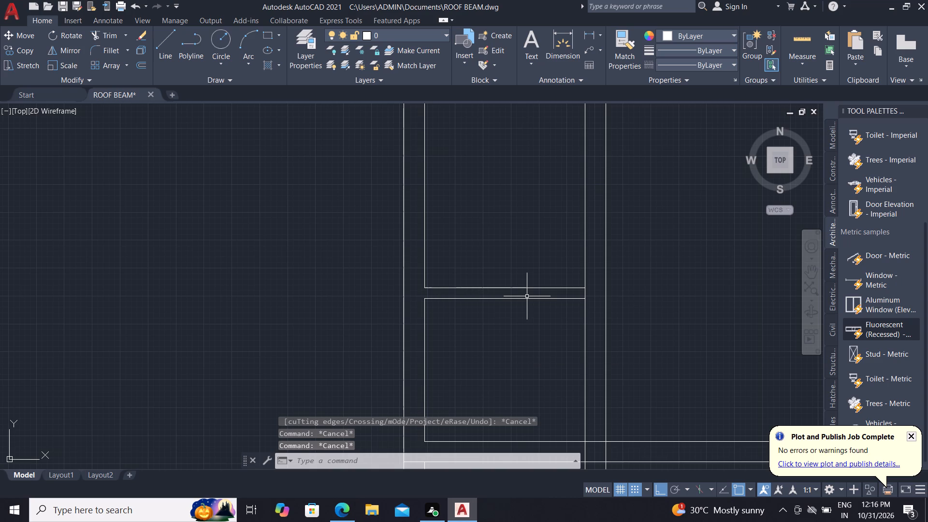
type("L")
key("space")
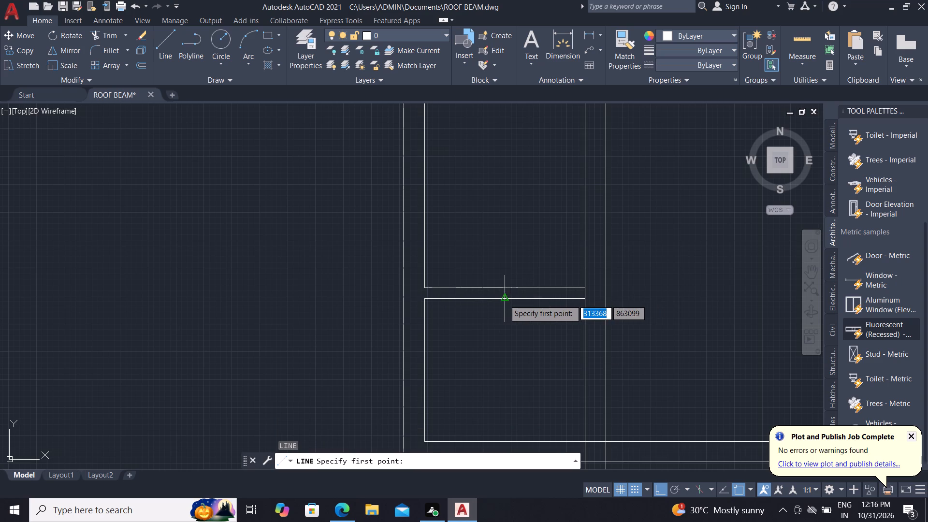
left_click(506, 299)
left_click(503, 286)
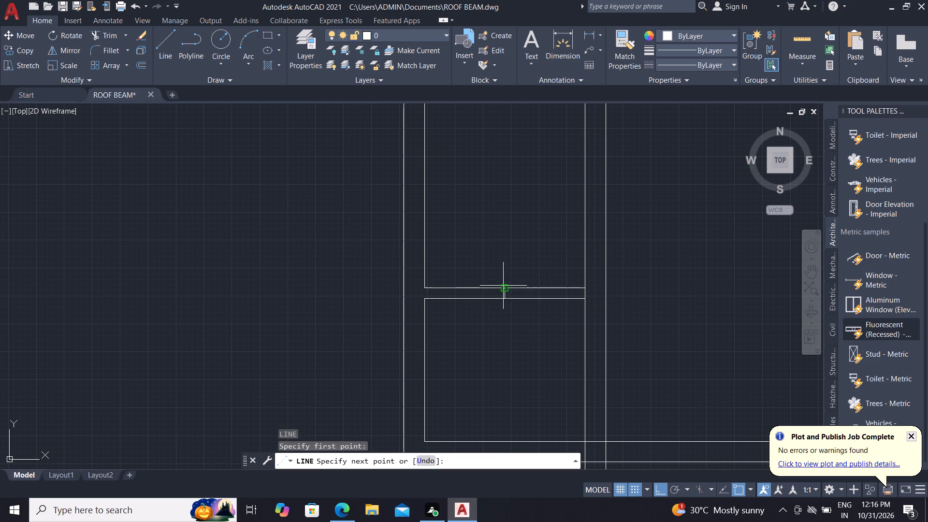
key("Escape")
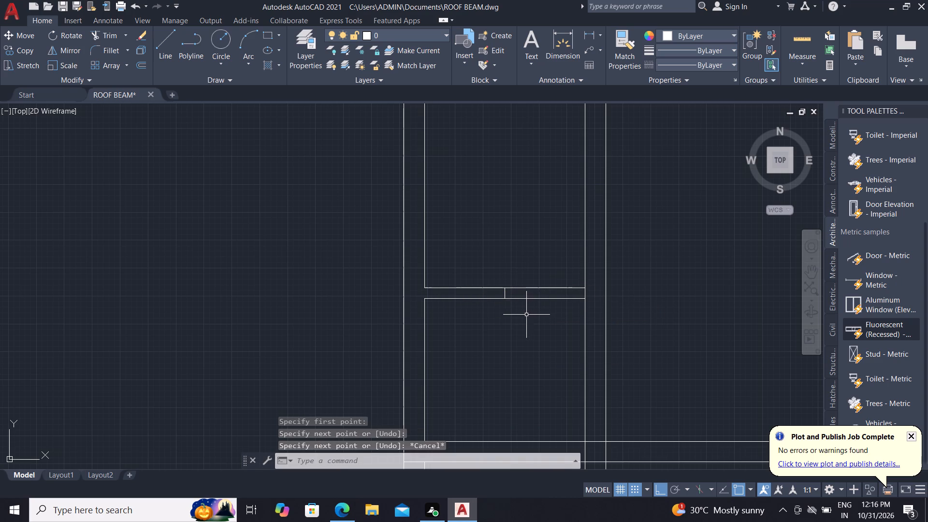
Trim the 115-unit horizontal pair between the new cross line and the second vertical pair, leaving a closed stub.
key("t")
key("r")
key("space")
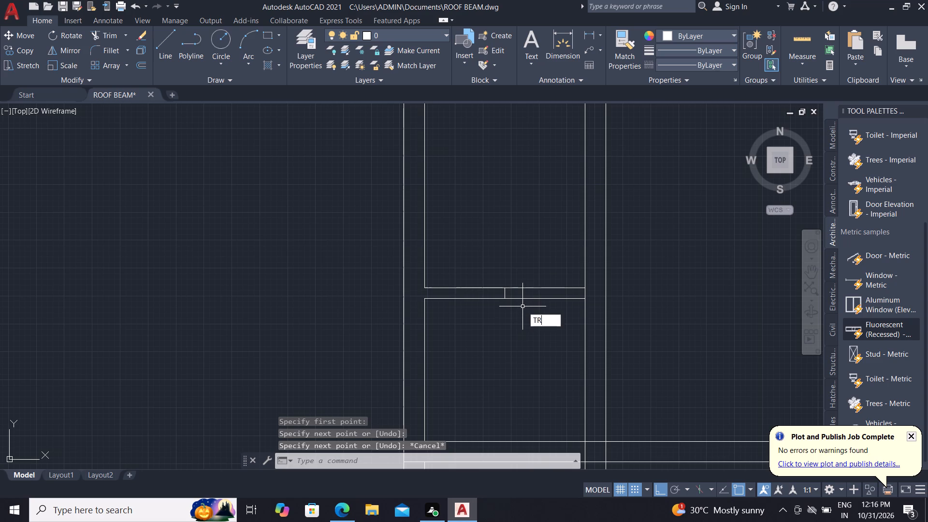
left_click(532, 268)
left_click(537, 307)
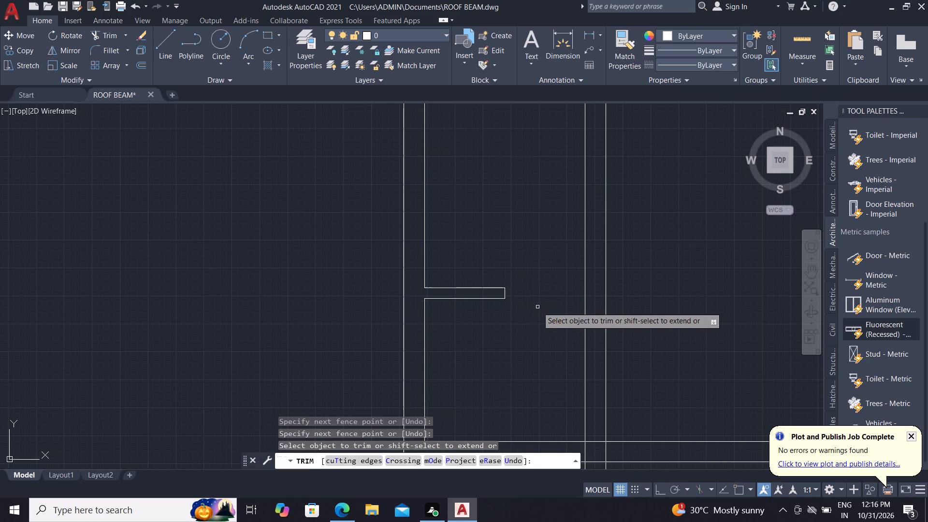
key("Escape")
key("Escape")
key("Escape")
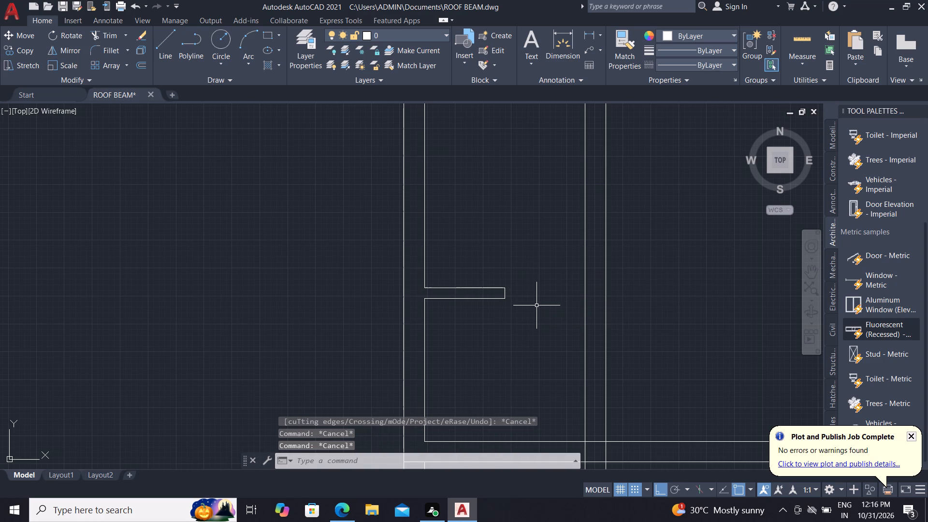
Draw a vertical line about 1600 units long from the stub's lower edge down to the lower horizontal pair.
key("l")
key("space")
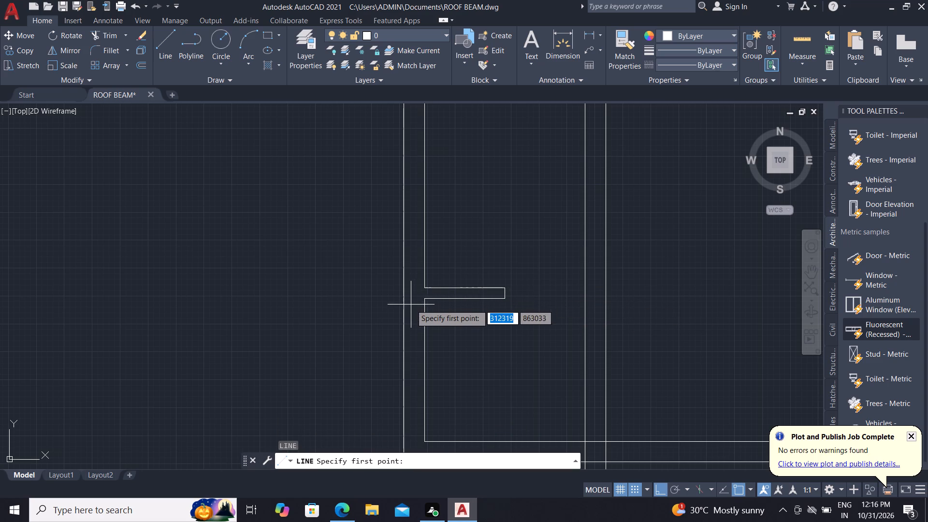
left_click(473, 298)
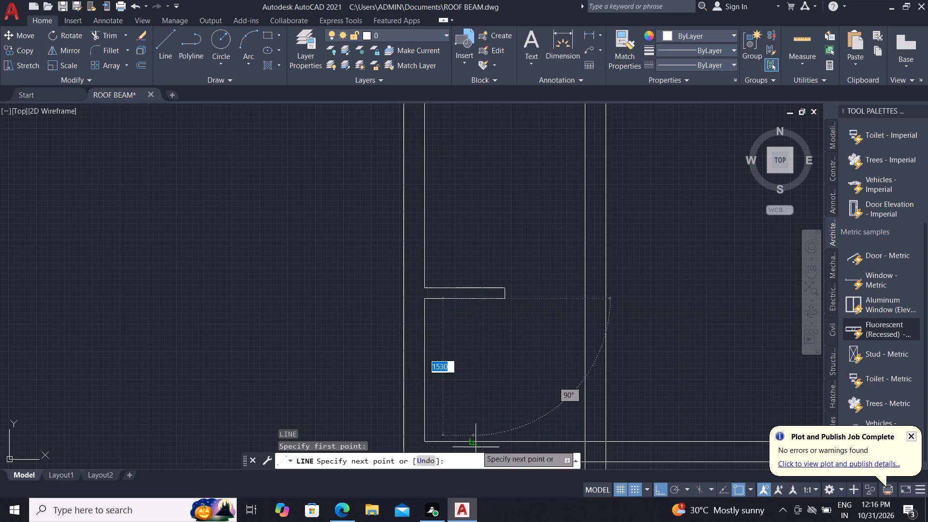
left_click(475, 438)
scroll(494, 392, "down", 2)
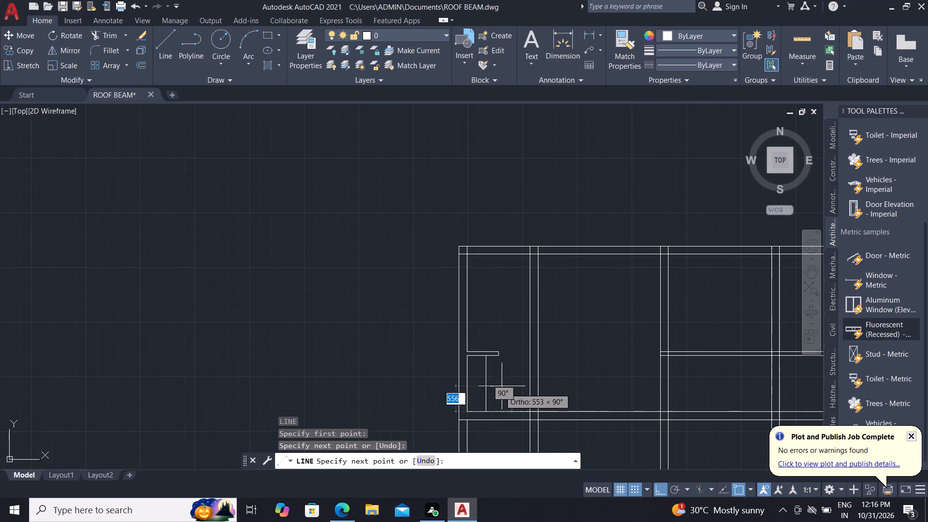
key("Escape")
Draw a diagonal line from the inner lower-left corner beneath the stub to the top end of the new vertical line.
type("L")
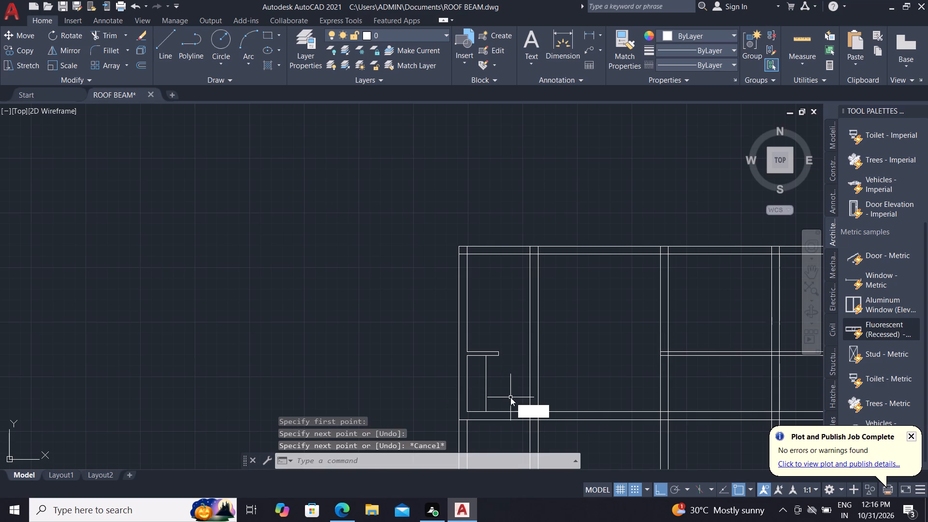
key("space")
scroll(430, 414, "up", 2)
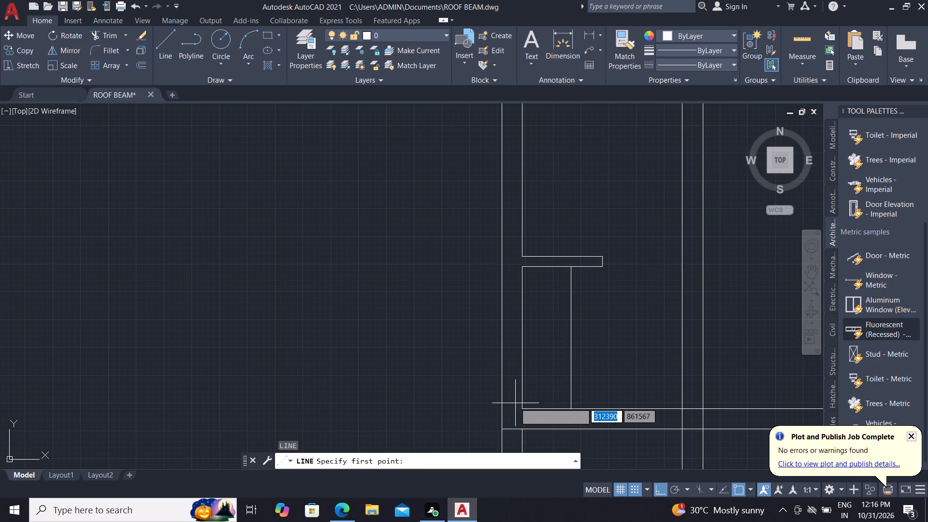
left_click(521, 407)
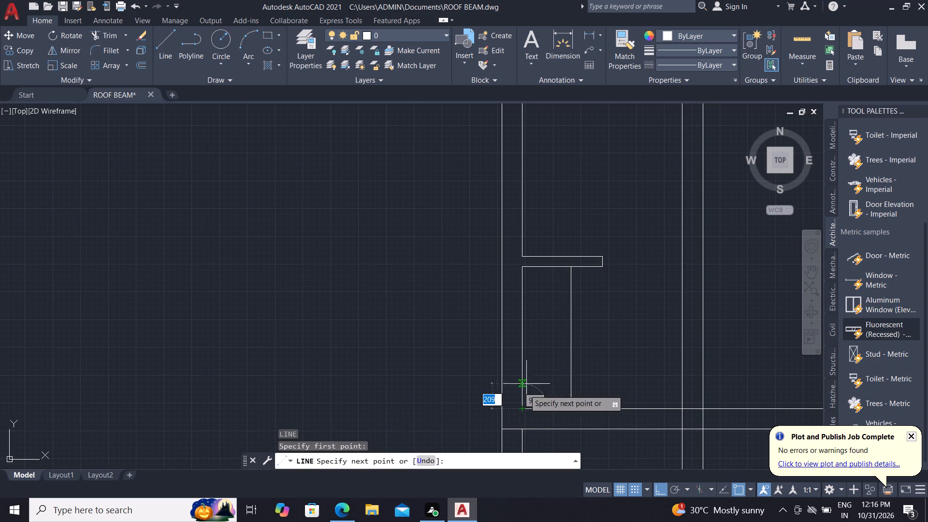
left_click(570, 269)
key("Escape")
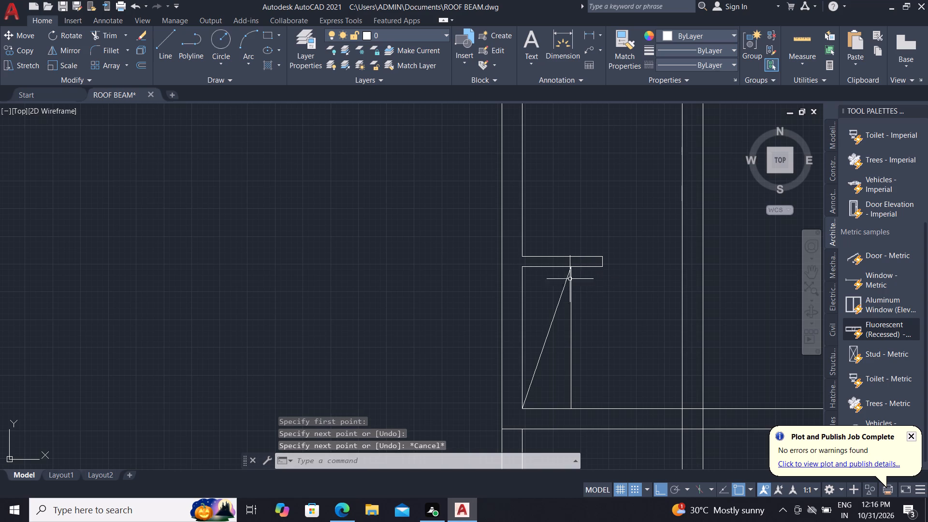
Trim the inner line segments overlapping inside the plan's top-left corner to form a clean L-shaped corner.
scroll(571, 316, "down", 2)
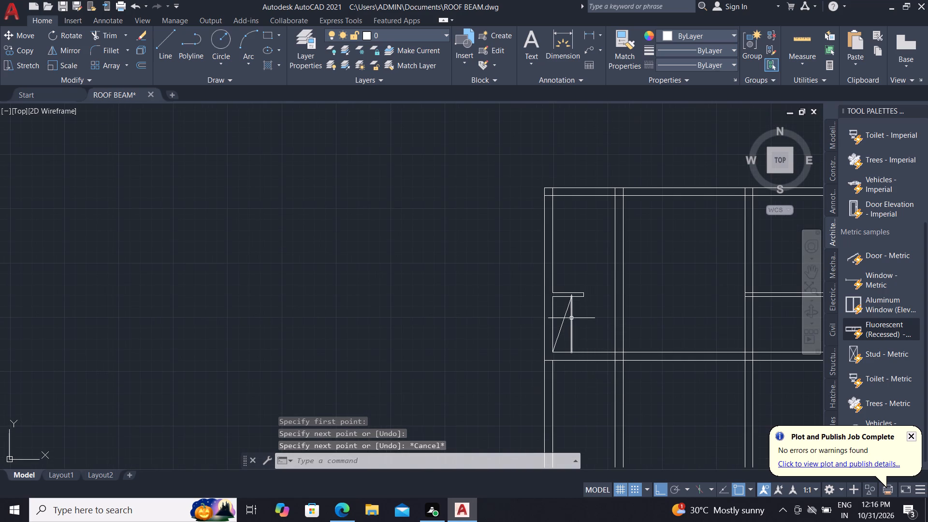
scroll(571, 318, "down", 1)
scroll(602, 235, "up", 2)
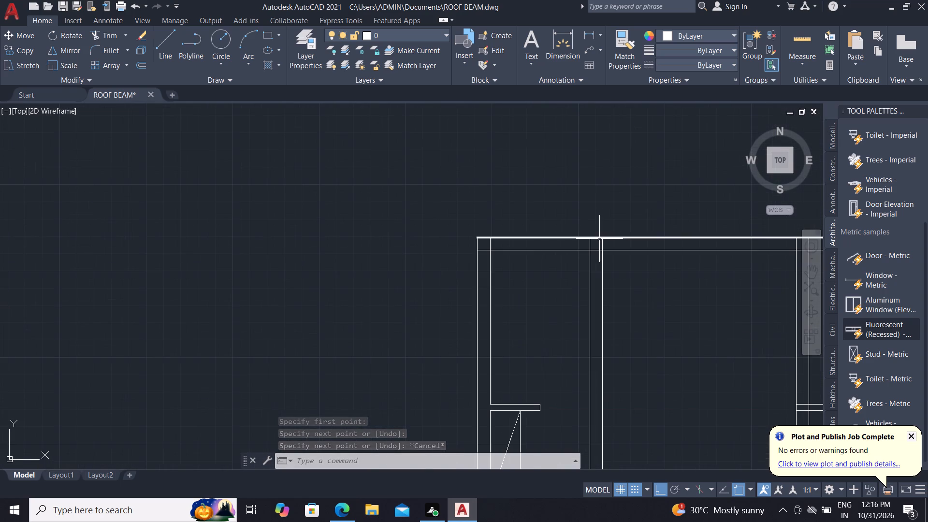
middle_click_drag(599, 238, 535, 349)
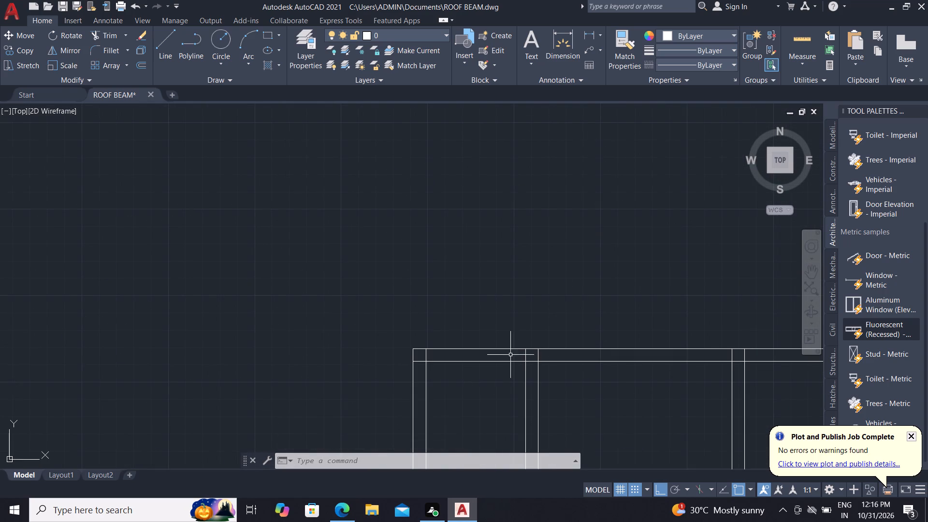
key("t")
key("r")
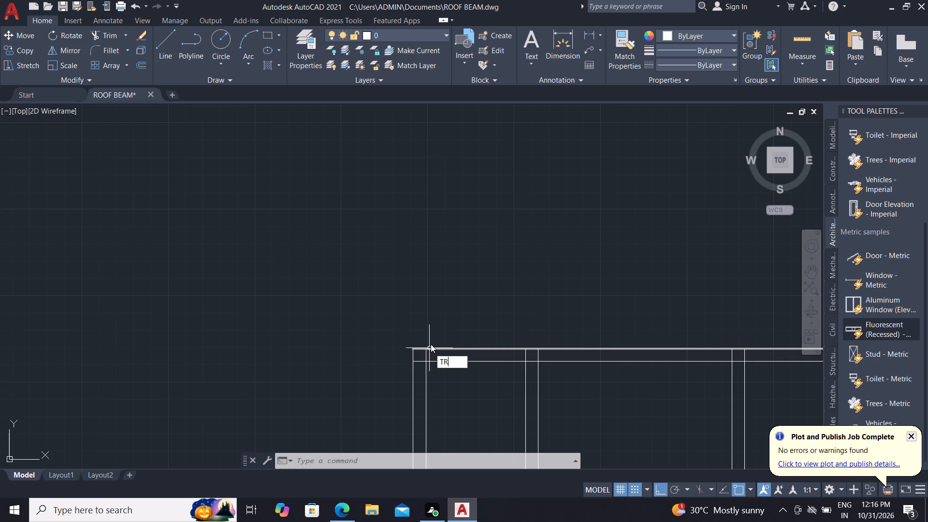
key("space")
scroll(421, 365, "up", 3)
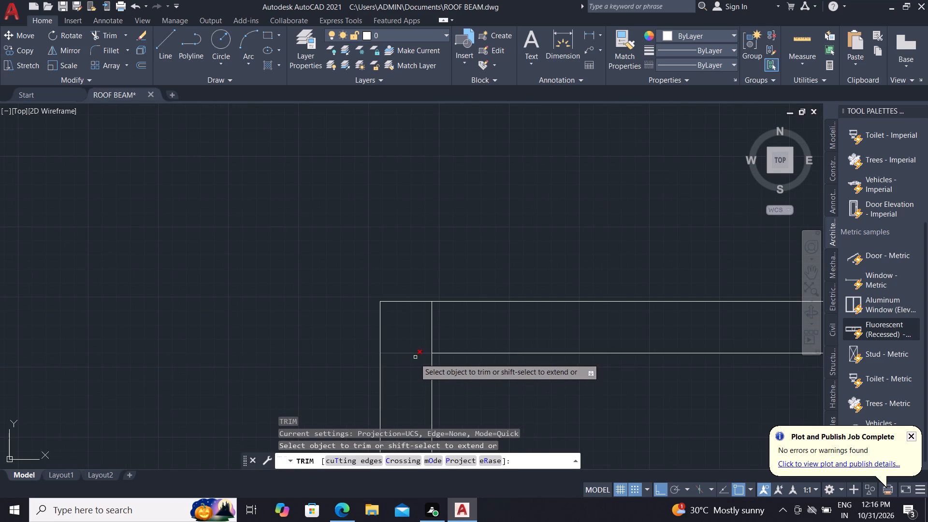
left_click(415, 360)
left_click(441, 328)
key("Escape")
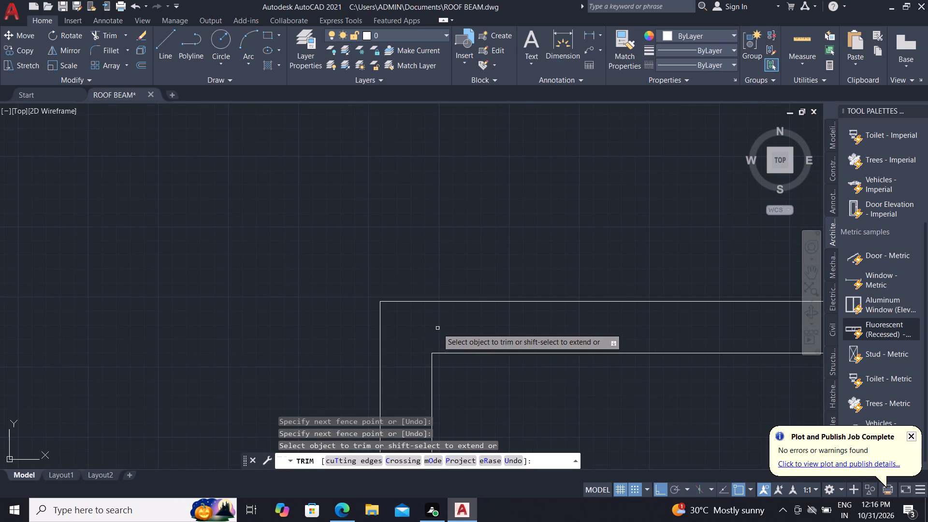
Draw a 230-unit vertical line across the top horizontal pair, between the first and second vertical pairs.
scroll(434, 333, "down", 3)
key("l")
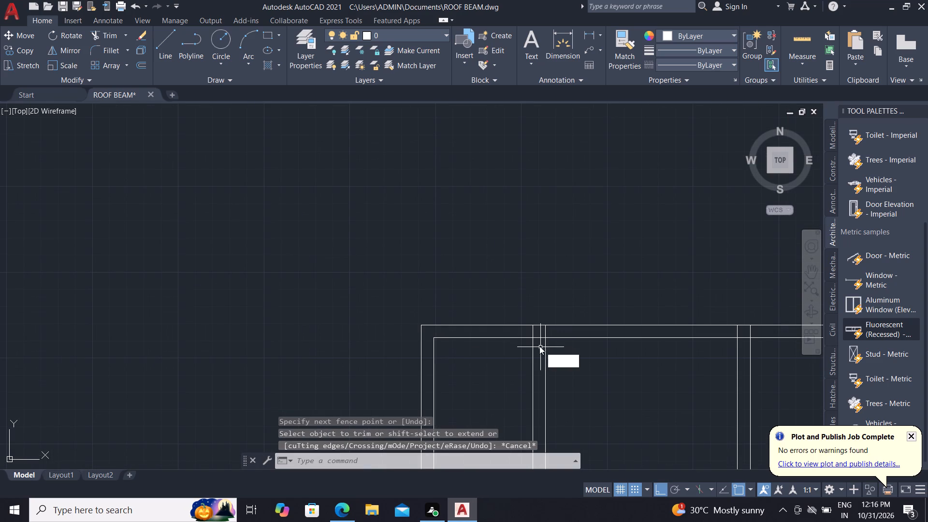
key("space")
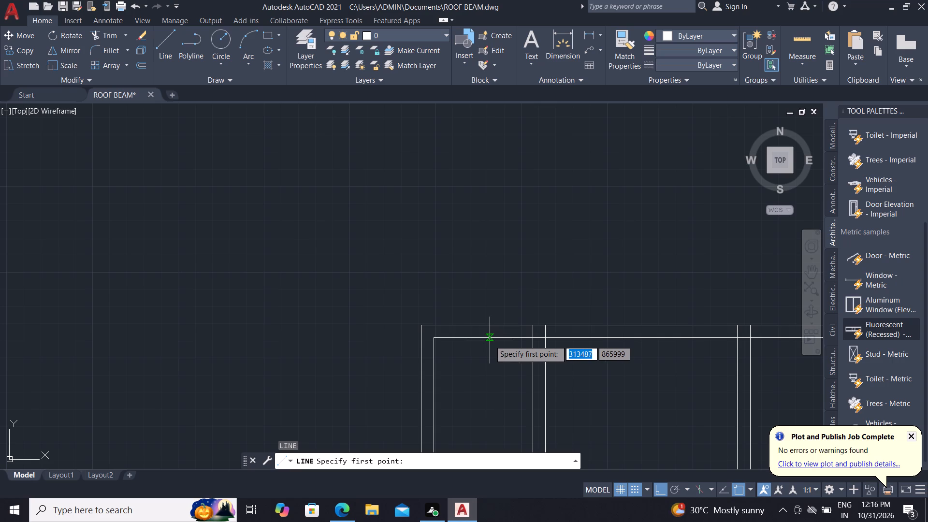
left_click(497, 340)
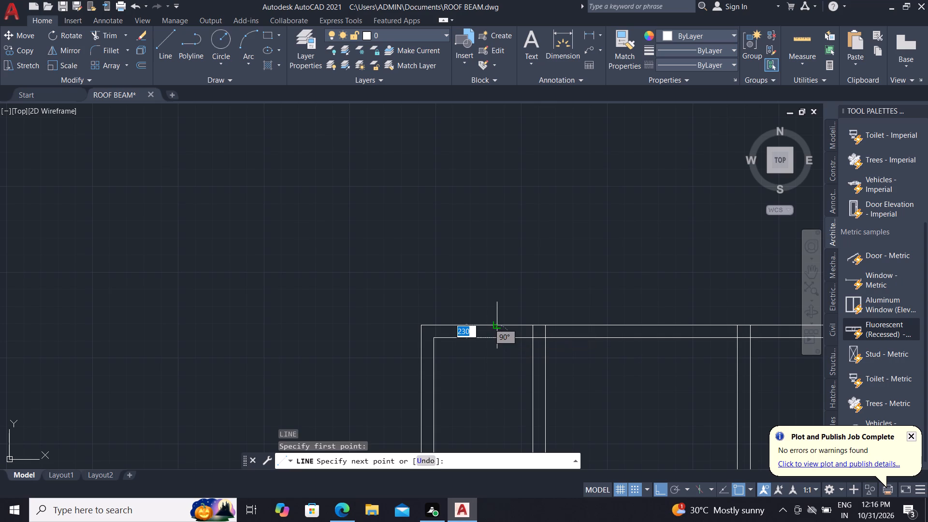
left_click(497, 326)
key("Escape")
At the top junction of the second vertical pair, trim the inner horizontal segment and the pair's right line between the top lines.
middle_click_drag(639, 361, 638, 361)
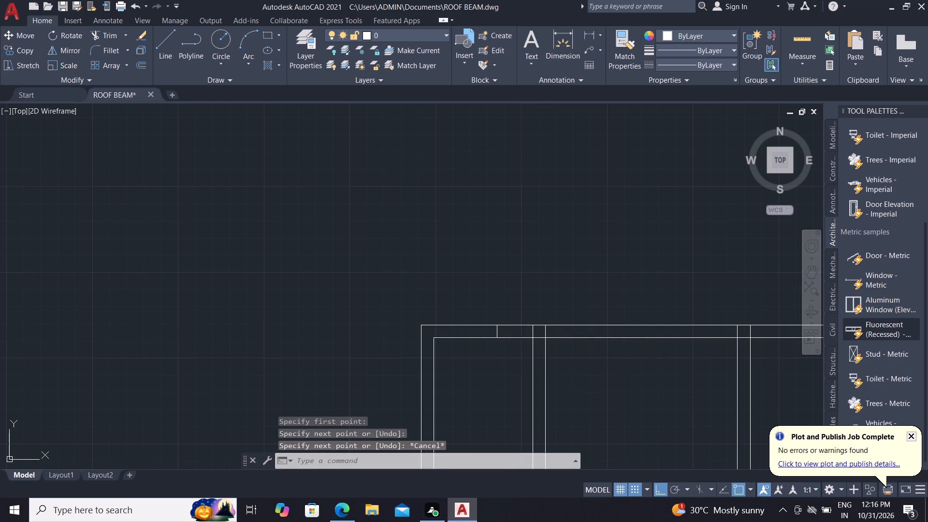
middle_click_drag(638, 361, 501, 367)
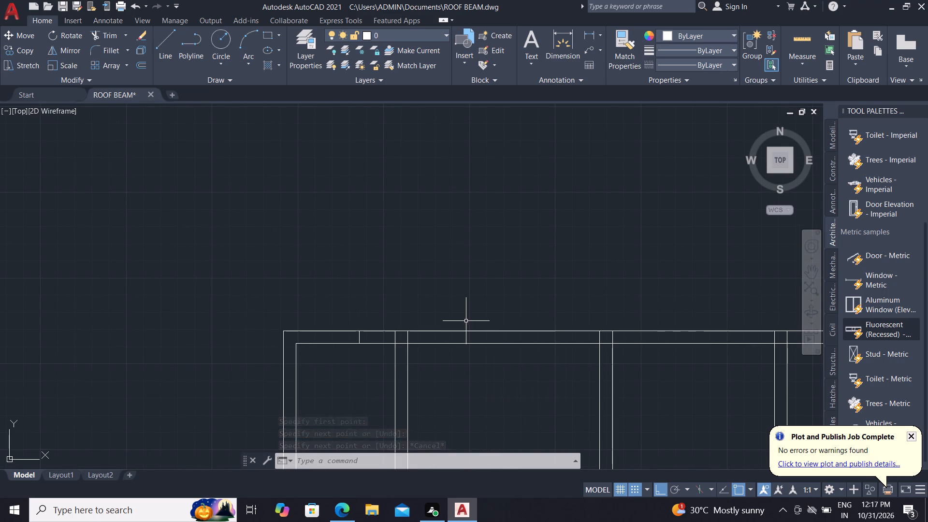
type("TR")
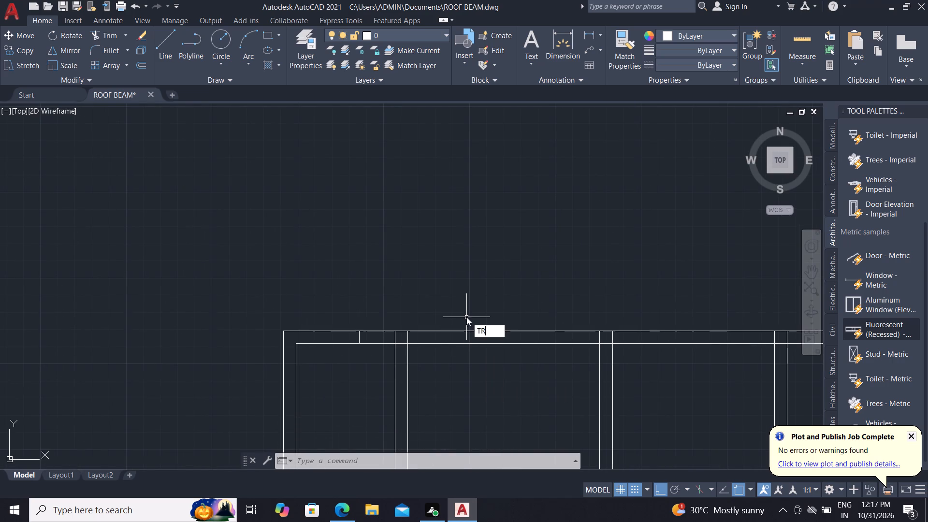
key("space")
scroll(401, 344, "up", 1)
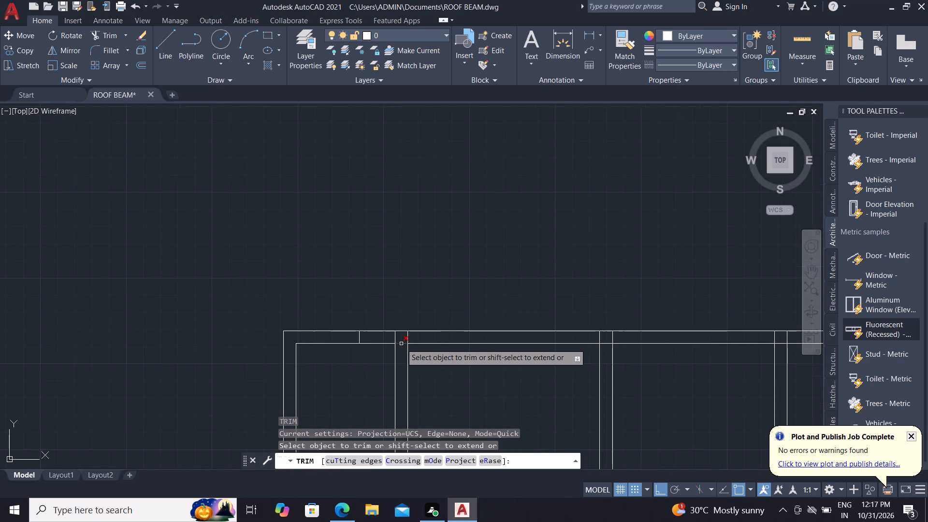
left_click(398, 343)
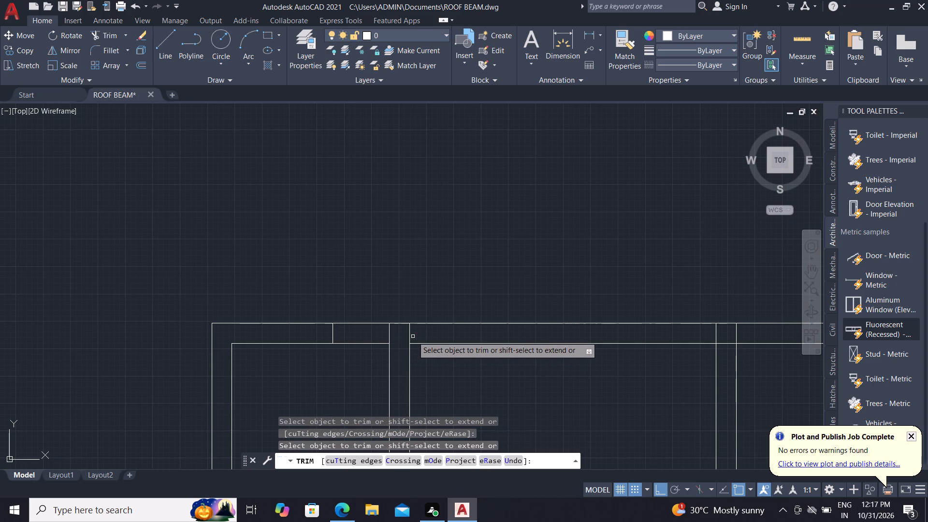
left_click(410, 333)
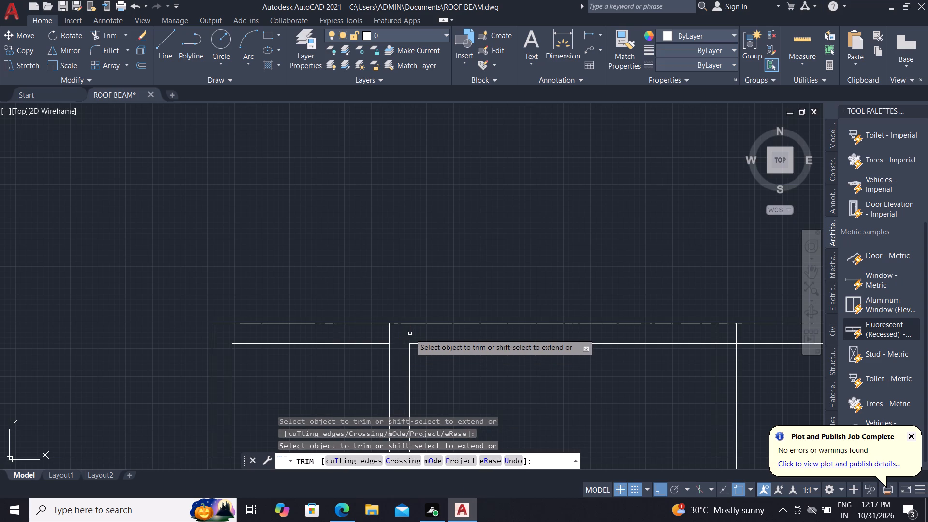
key("grave")
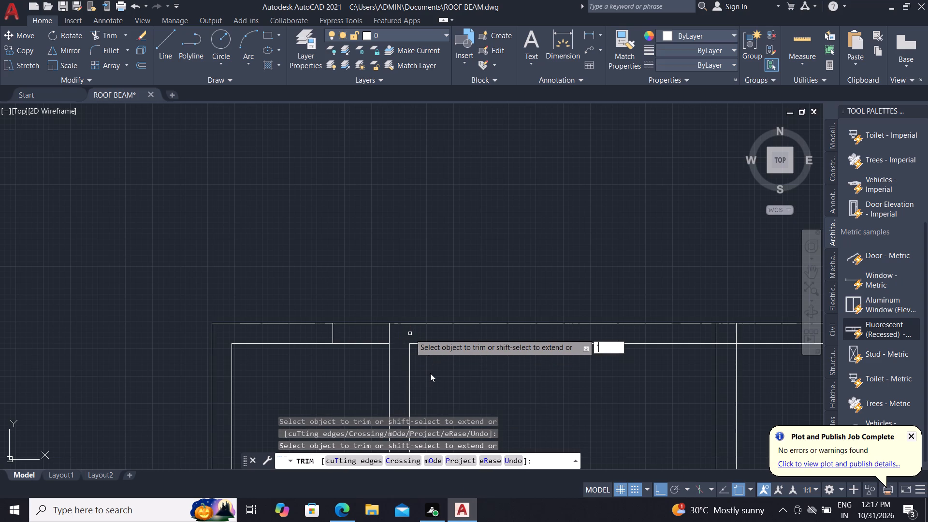
key("Escape")
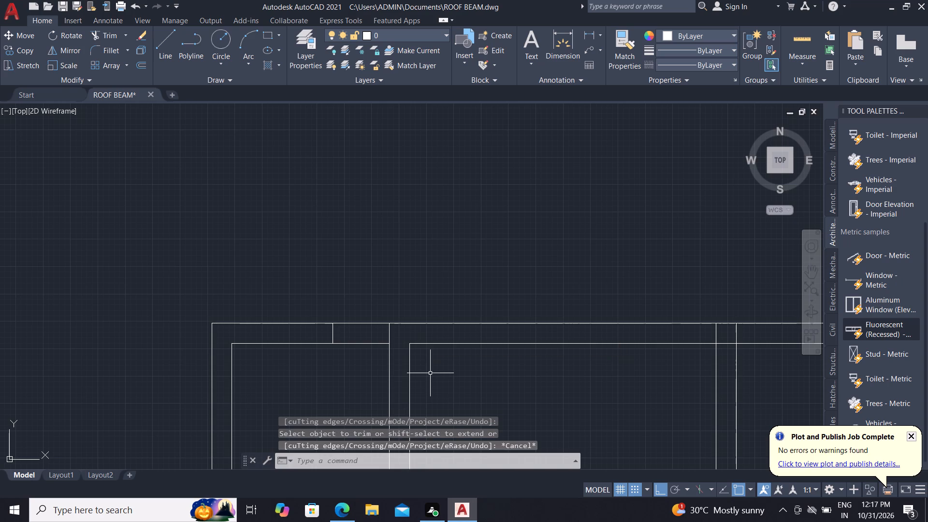
key("Escape")
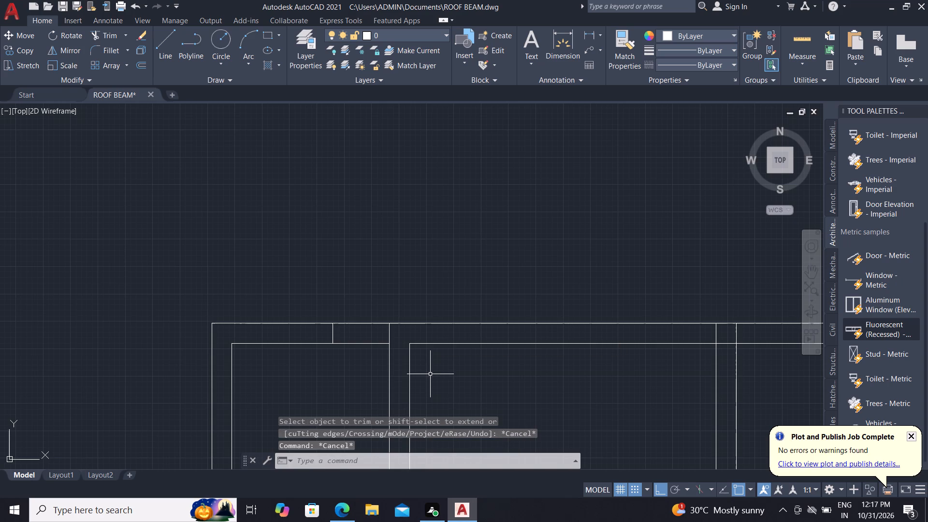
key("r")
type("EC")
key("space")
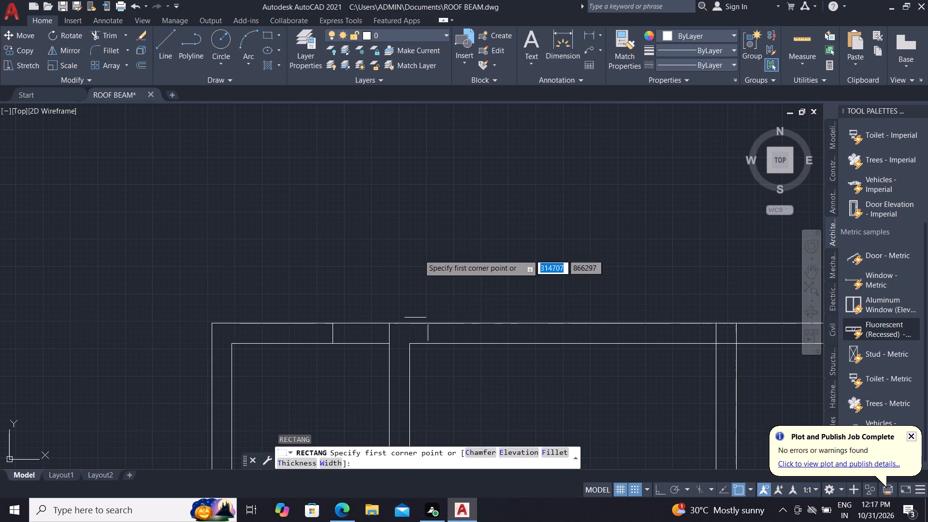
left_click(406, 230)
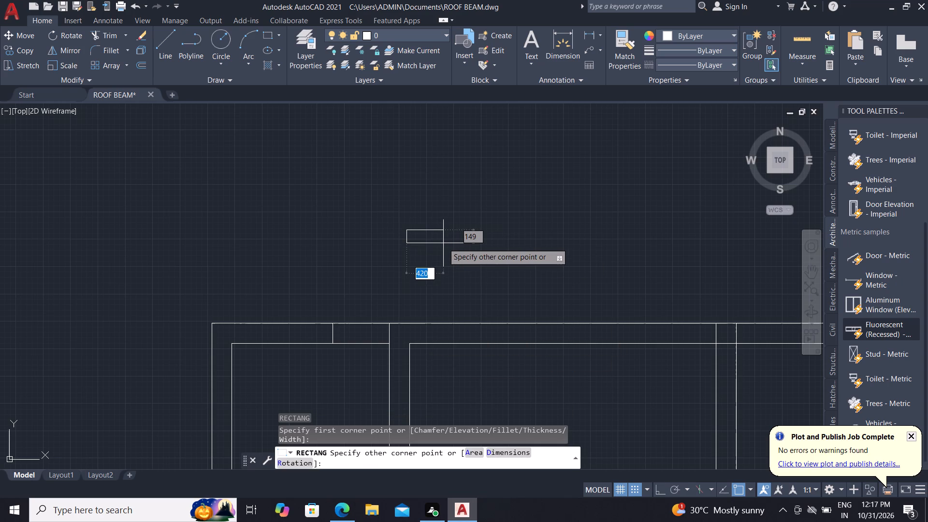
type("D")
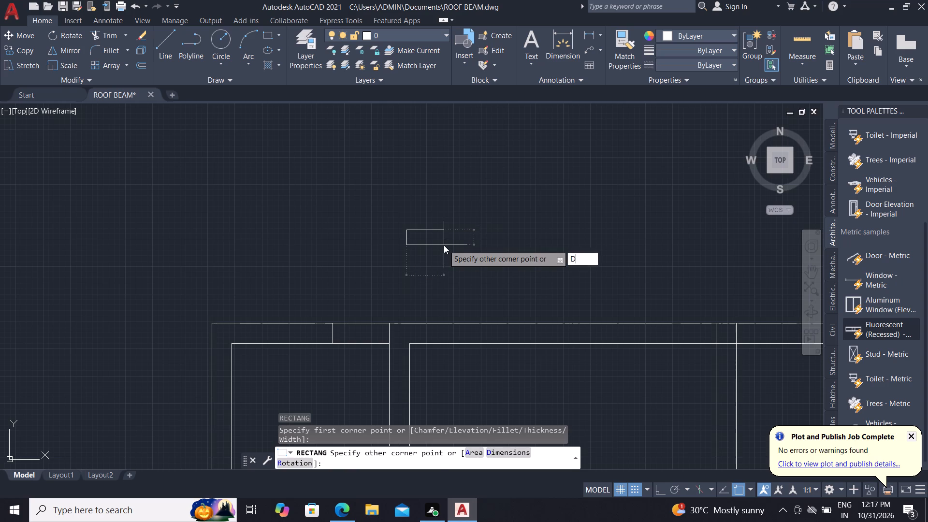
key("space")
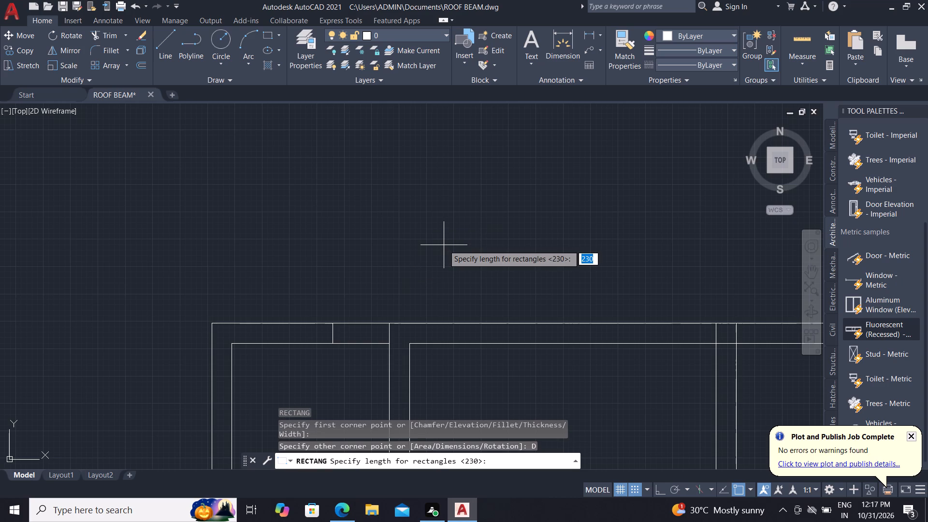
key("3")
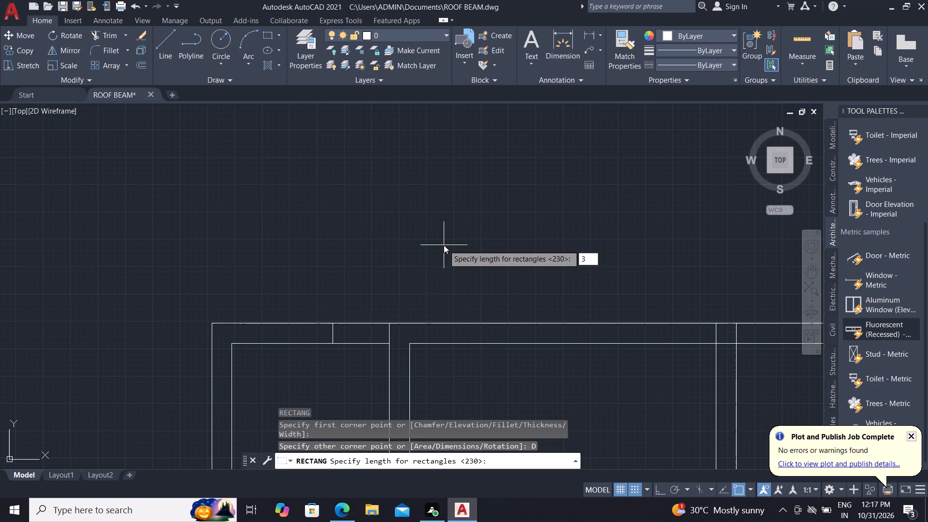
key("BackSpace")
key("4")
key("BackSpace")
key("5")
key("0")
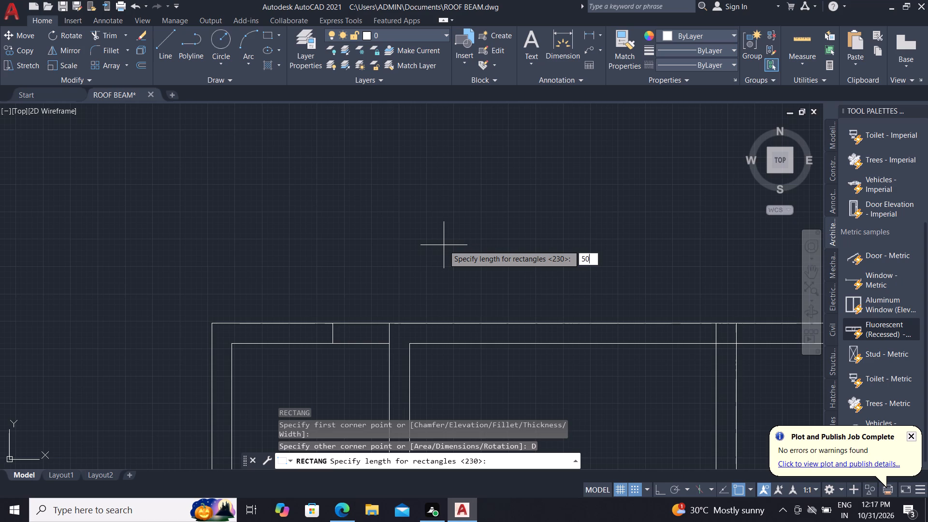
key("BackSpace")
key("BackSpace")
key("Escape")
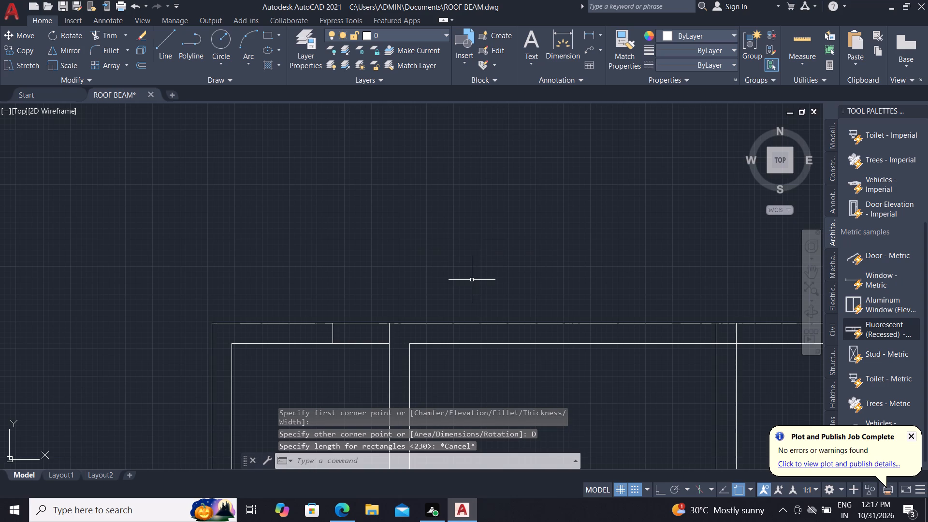
Draw a rectangle 230 long and 450 wide in the empty space above the plan's top horizontal pair.
type("REC")
key("space")
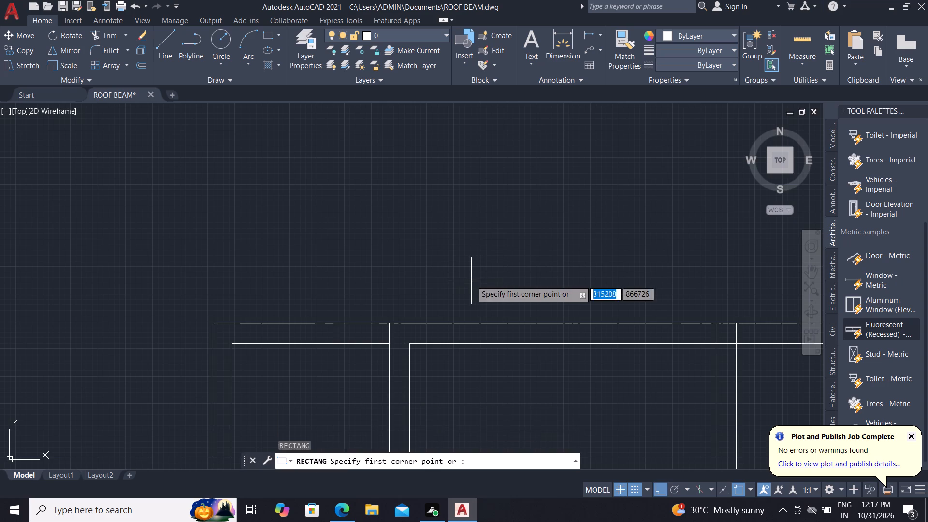
left_click(452, 260)
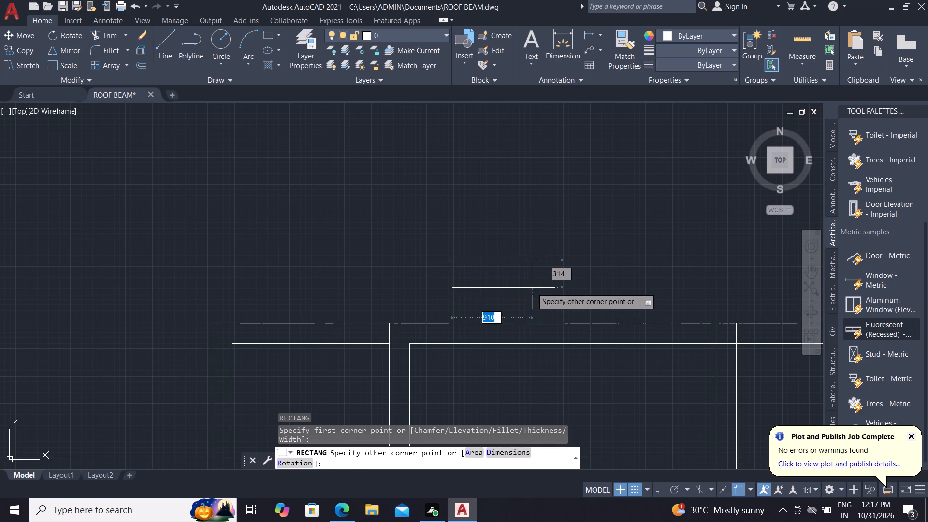
type("D")
key("space")
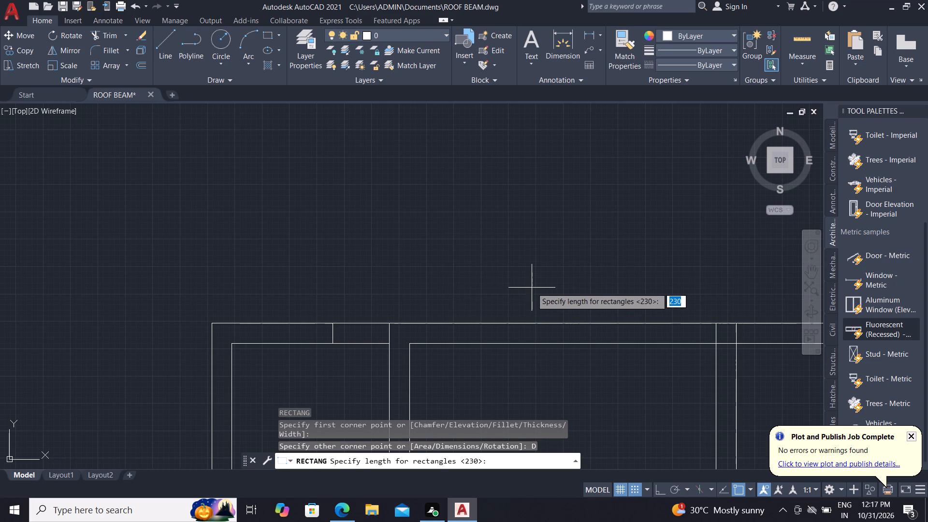
key("space")
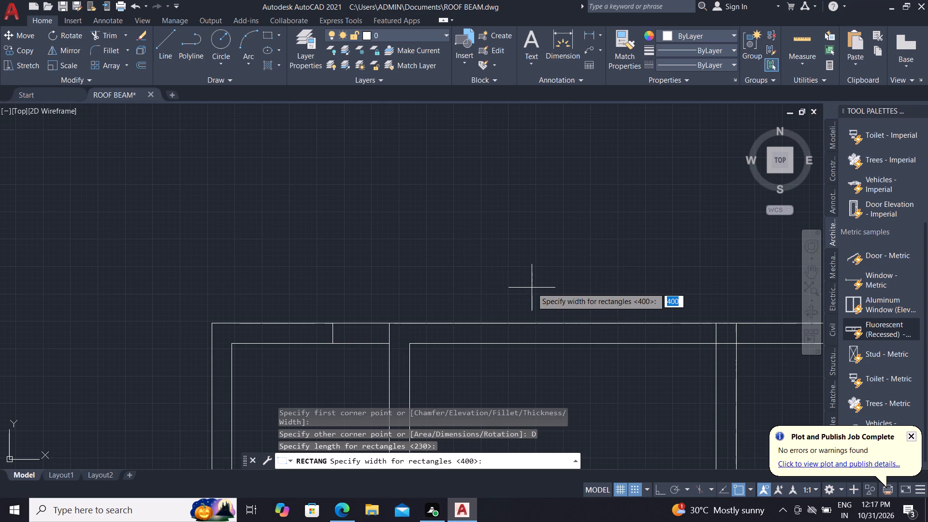
type("45")
type("0")
key("space")
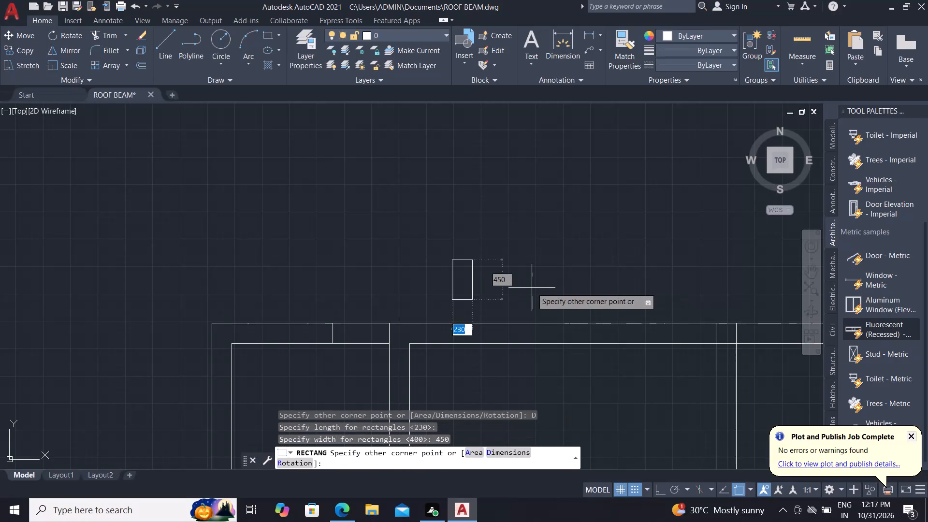
left_click(532, 288)
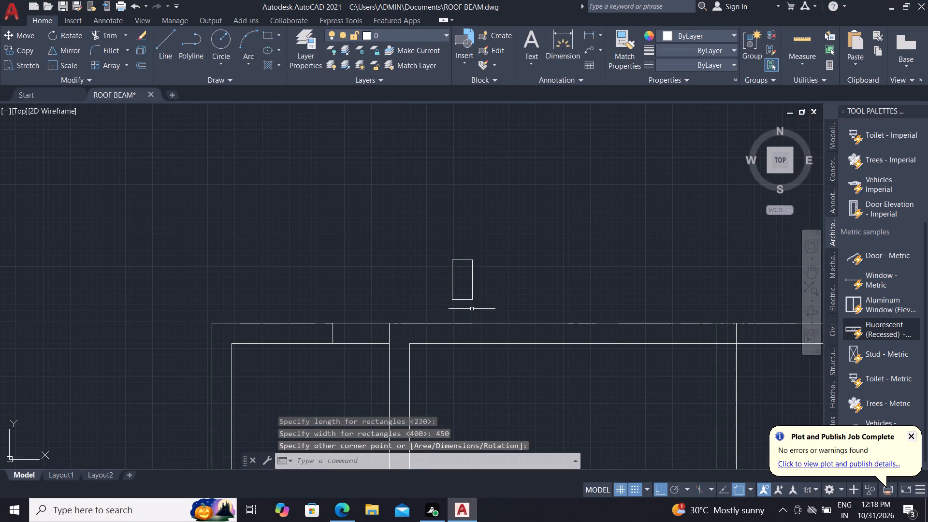
Copy the 230 by 450 rectangle horizontally about 1232 units to its right.
type("CO")
key("space")
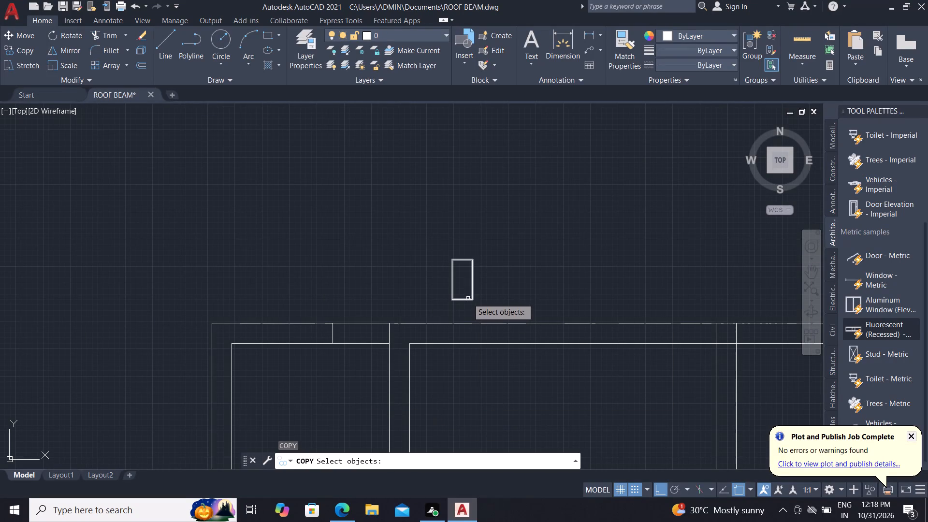
left_click(468, 298)
right_click(468, 298)
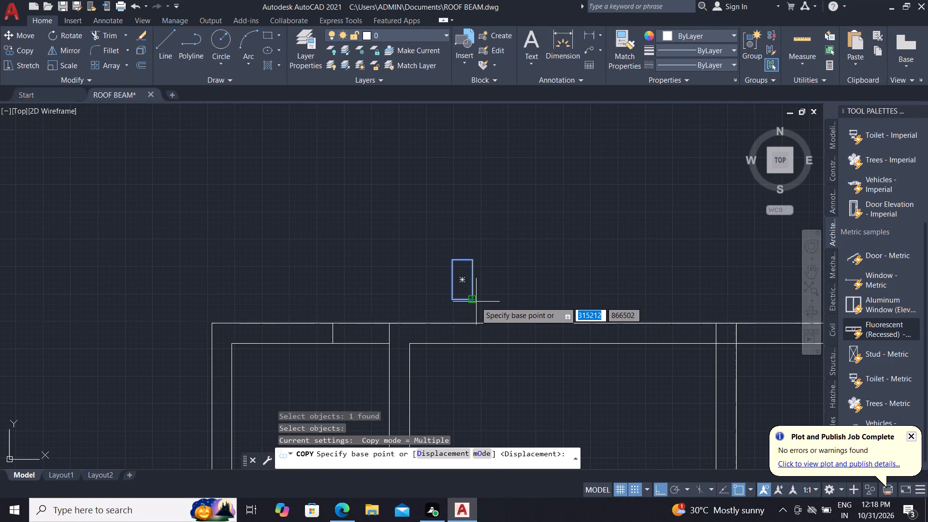
left_click(475, 301)
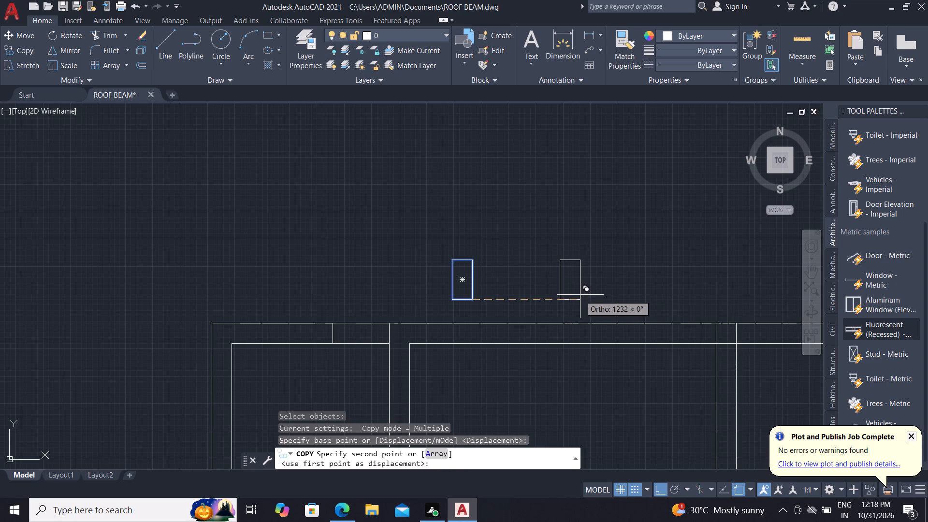
left_click(580, 295)
key("space")
Rotate the copied rectangle 270° about its top-right corner so that it lies horizontally.
type("RO")
key("space")
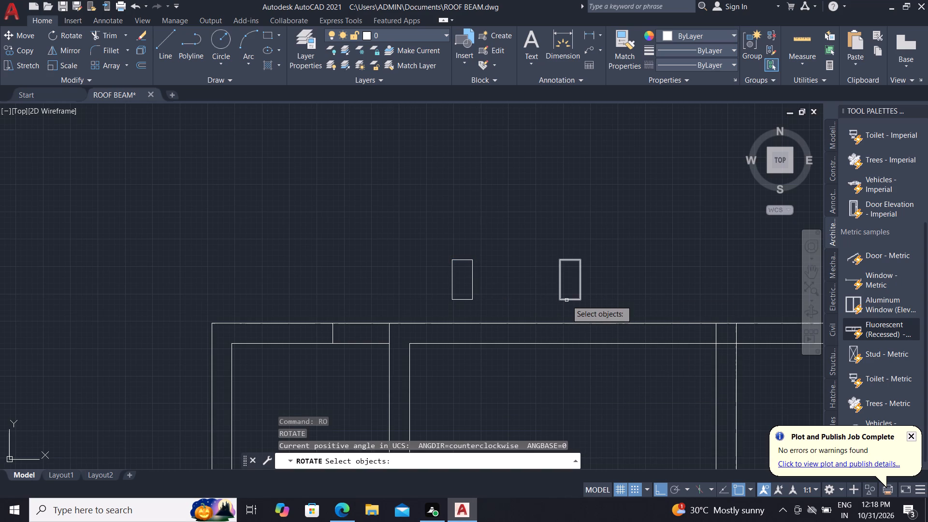
left_click(566, 300)
right_click(566, 299)
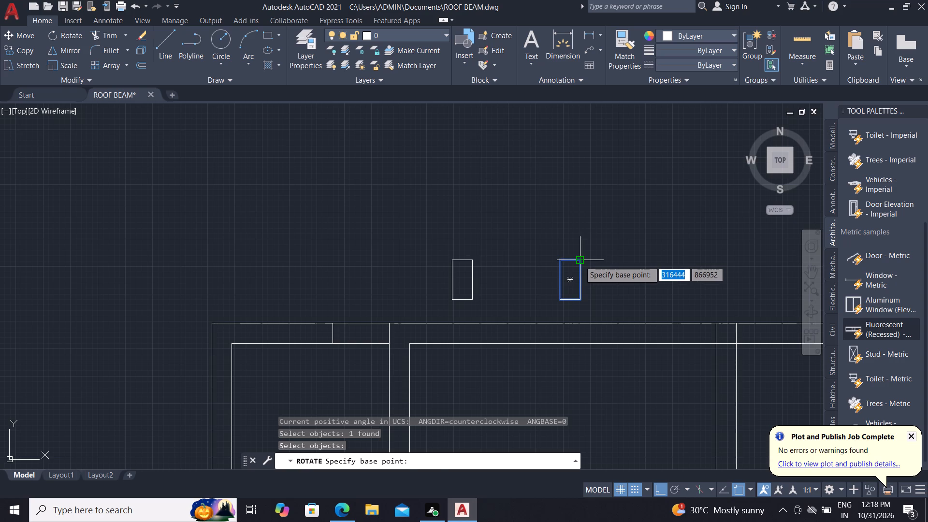
left_click(580, 261)
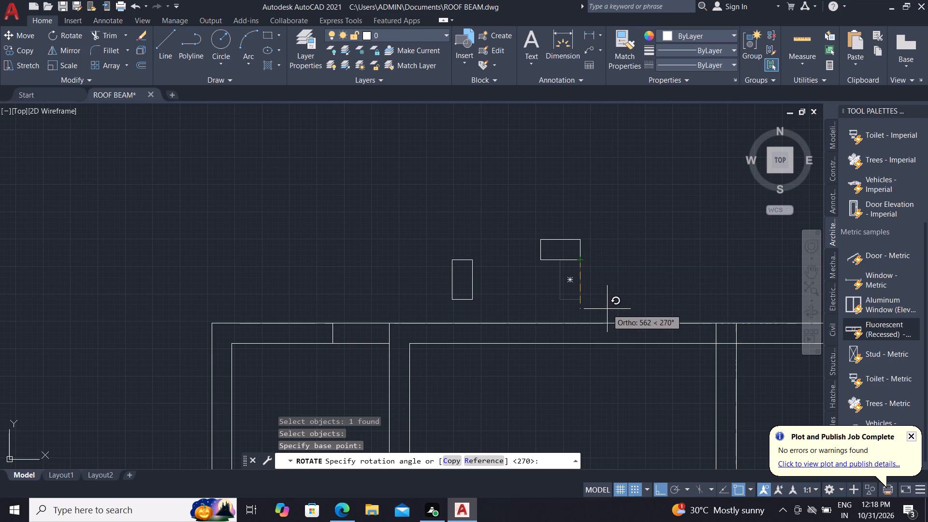
left_click(607, 309)
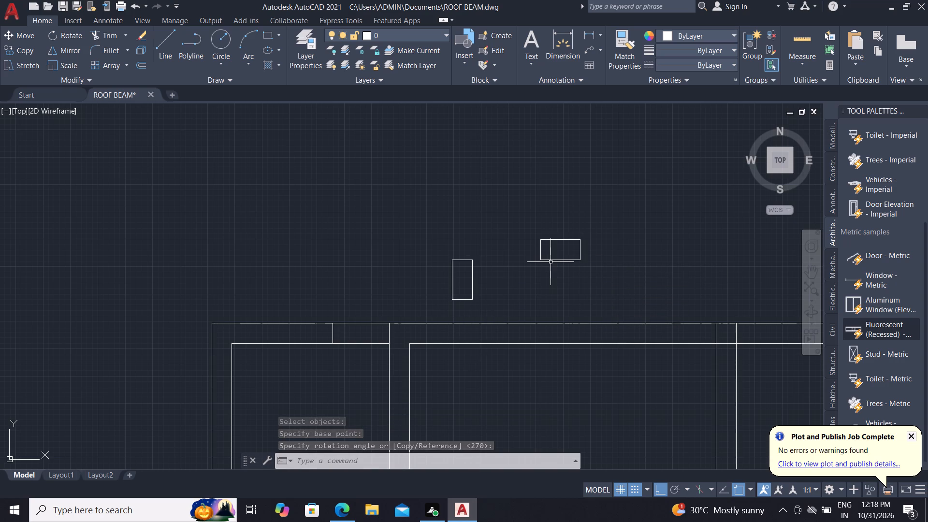
With Ortho off, copy the horizontal rectangle from its lower-left corner into the plan's top-left corner, between the top lines.
key("c")
type("O")
key("space")
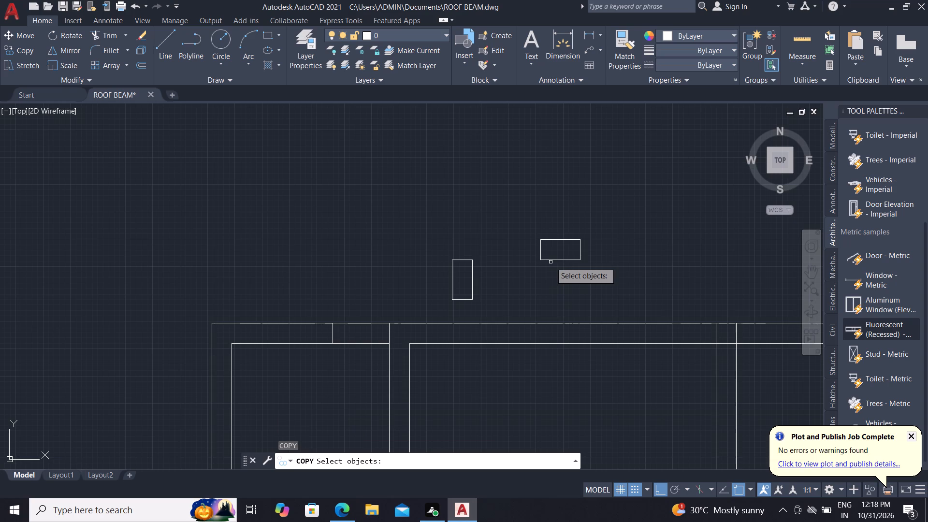
left_click(550, 260)
right_click(541, 261)
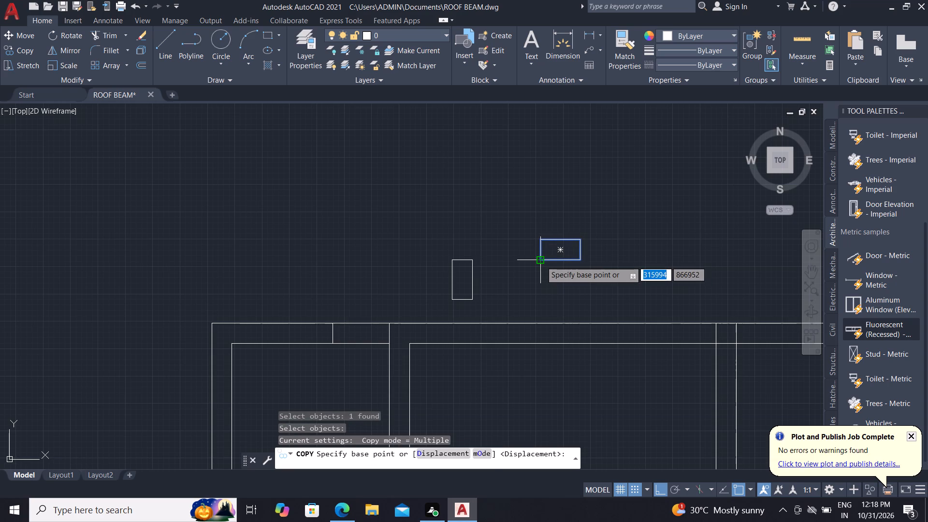
left_click(541, 261)
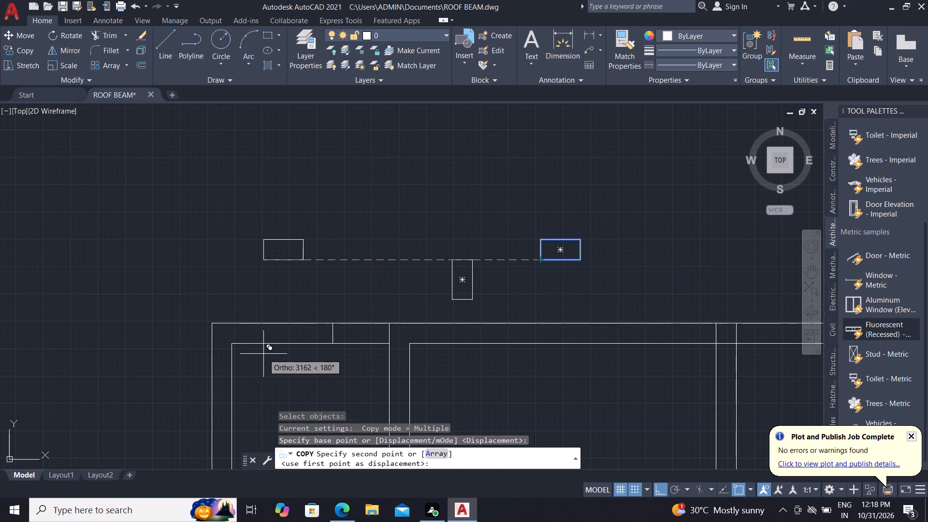
key("F8")
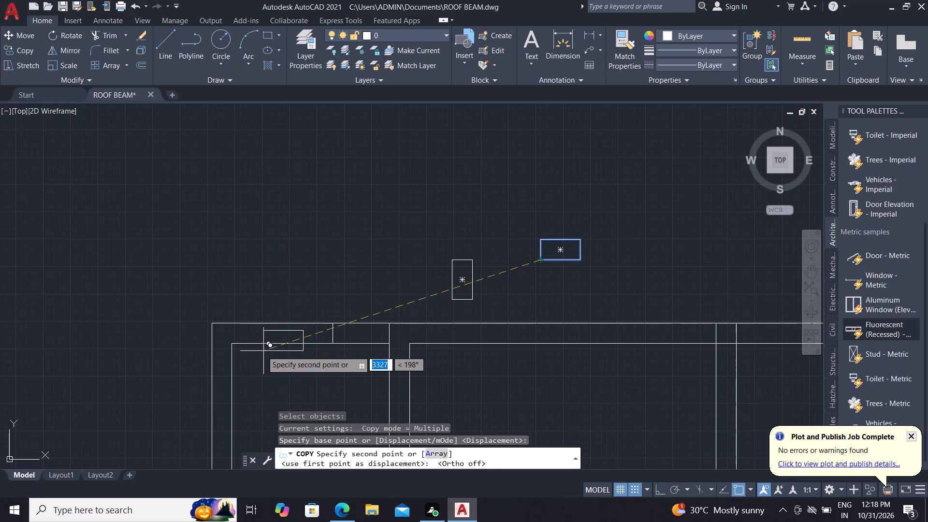
left_click(214, 340)
key("Escape")
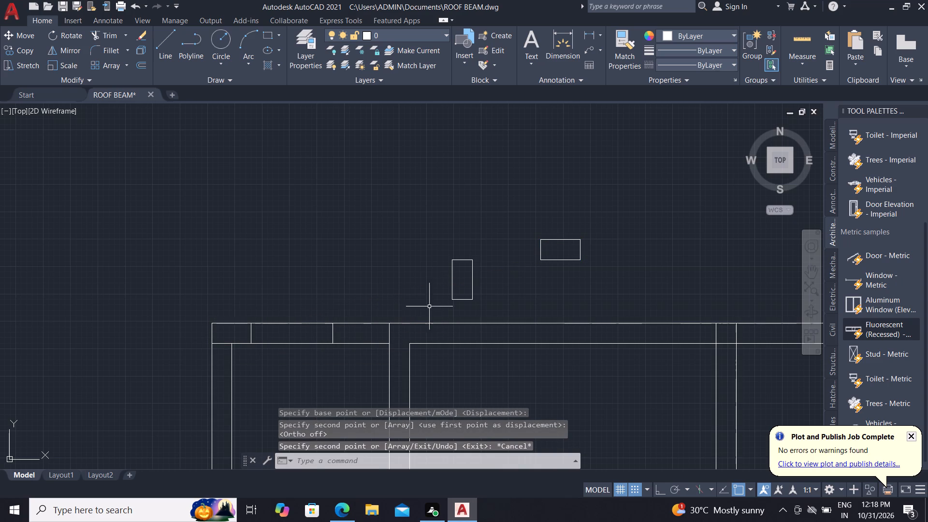
Copy the horizontal rectangle from its lower-right corner to where the third vertical pair's right line meets the inner top line.
key("space")
left_click(569, 259)
right_click(569, 259)
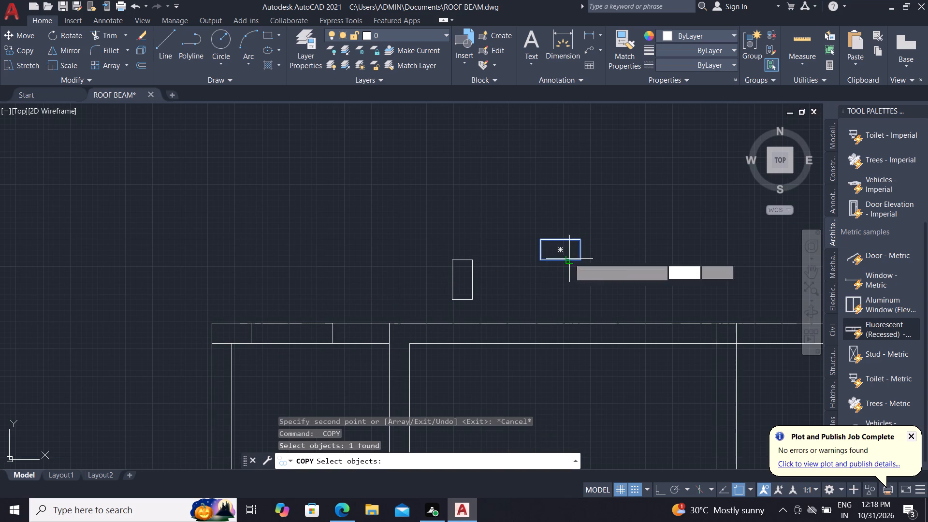
left_click(579, 259)
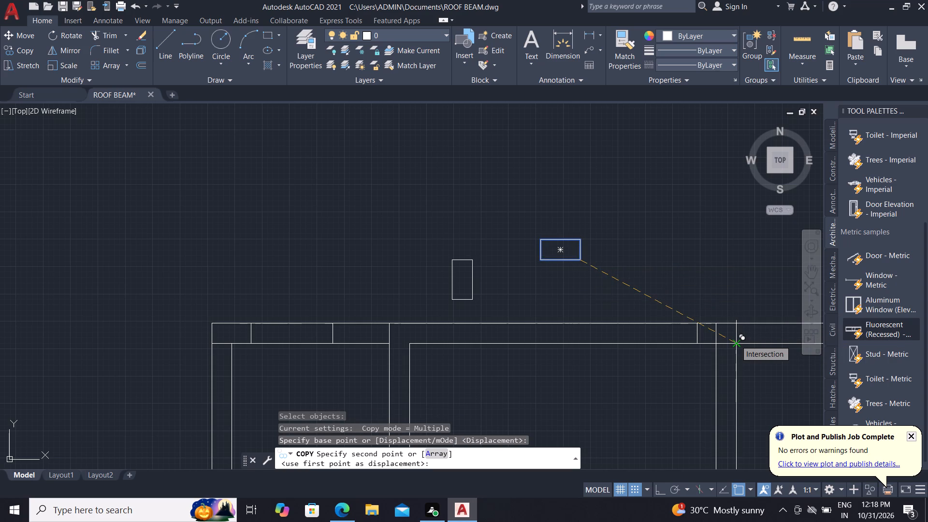
left_click(736, 340)
key("Escape")
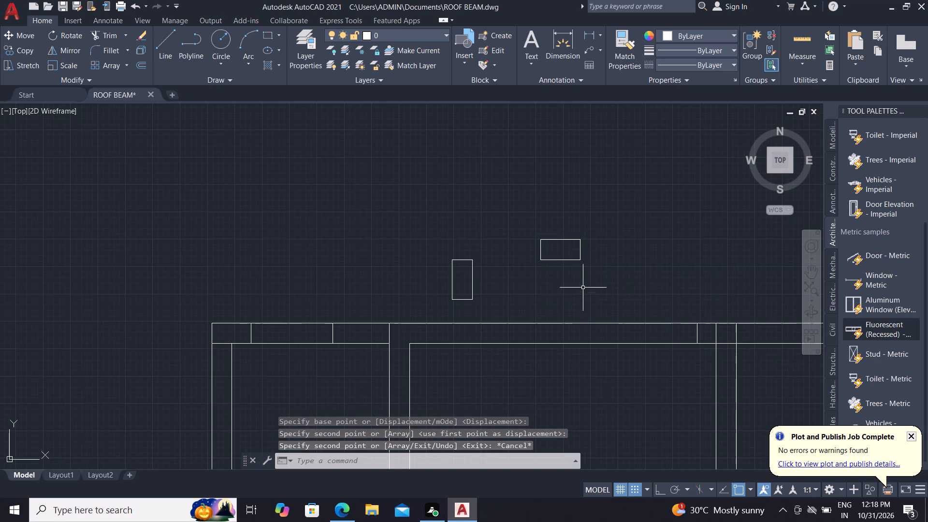
Copy the top-left corner rectangle from its lower-left corner to where the fourth vertical pair's left line meets the inner top line.
left_click(251, 335)
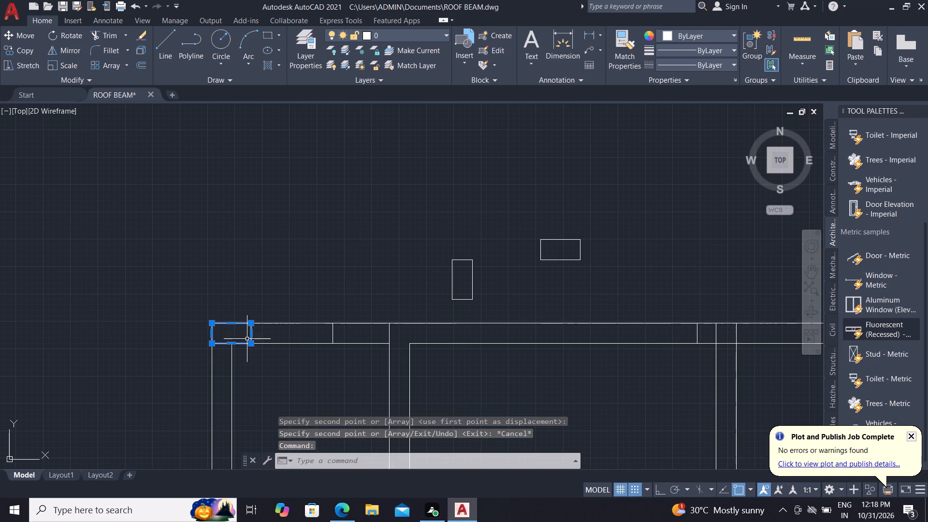
key("c")
key("o")
key("space")
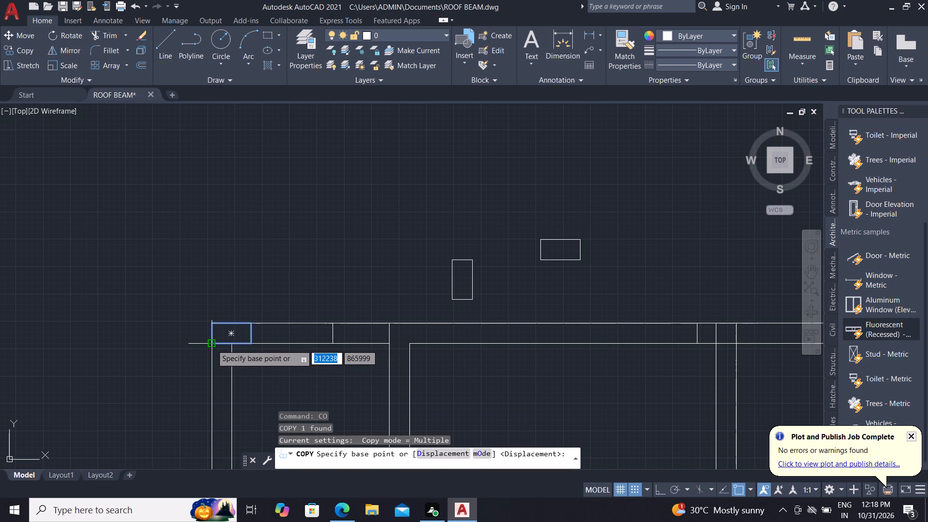
left_click(212, 345)
scroll(12, 290, "down", 1)
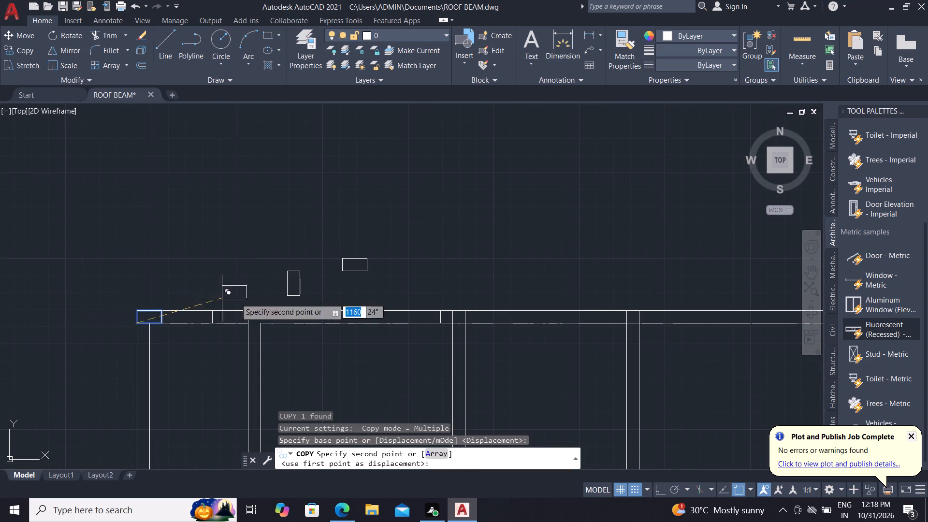
scroll(622, 320, "up", 1)
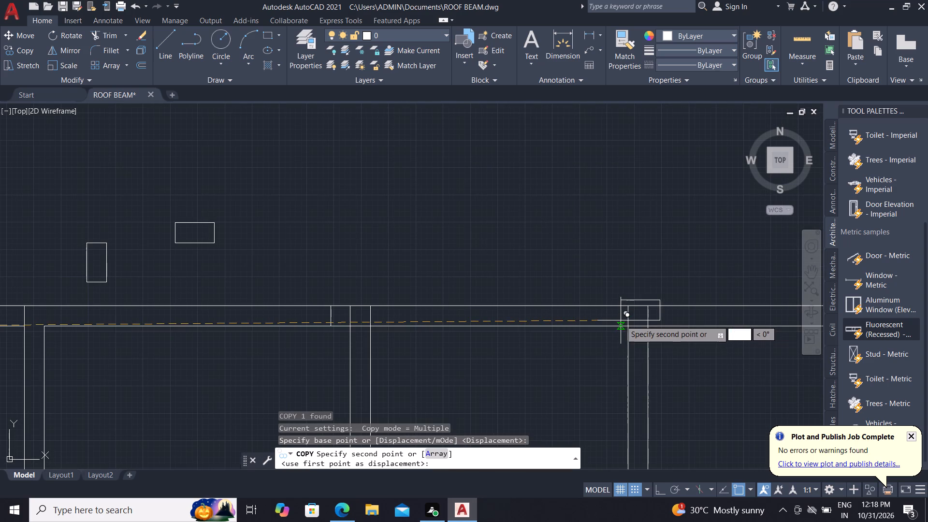
left_click(629, 326)
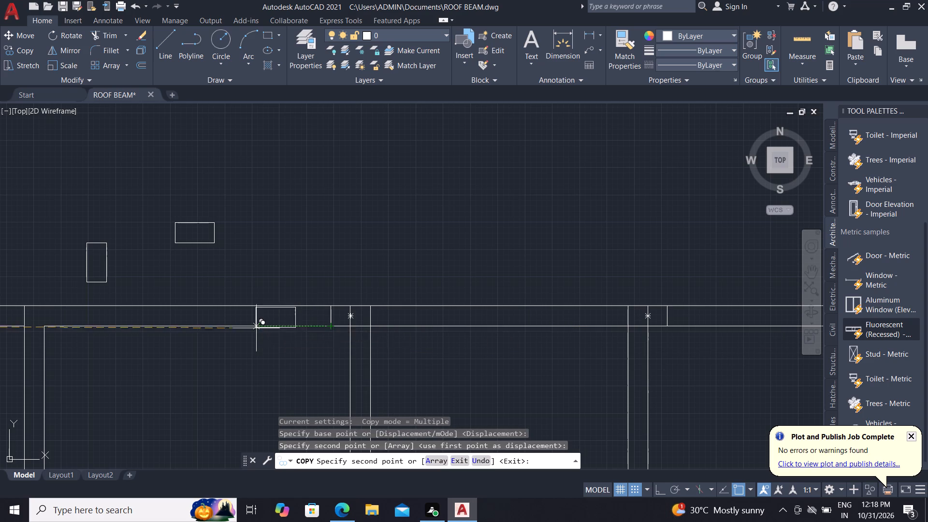
key("Escape")
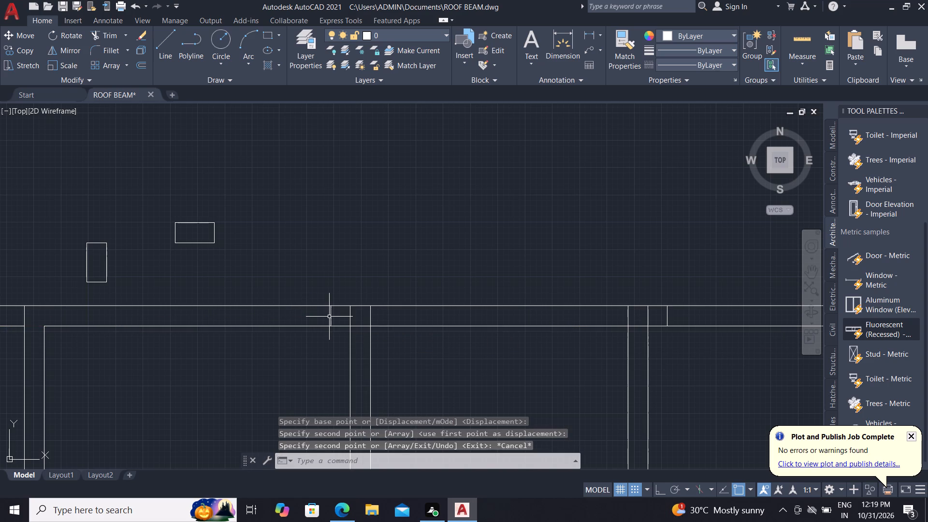
Copy the third vertical pair's rectangle from its lower-right corner to where the fifth pair's right line meets the inner top line.
left_click(330, 317)
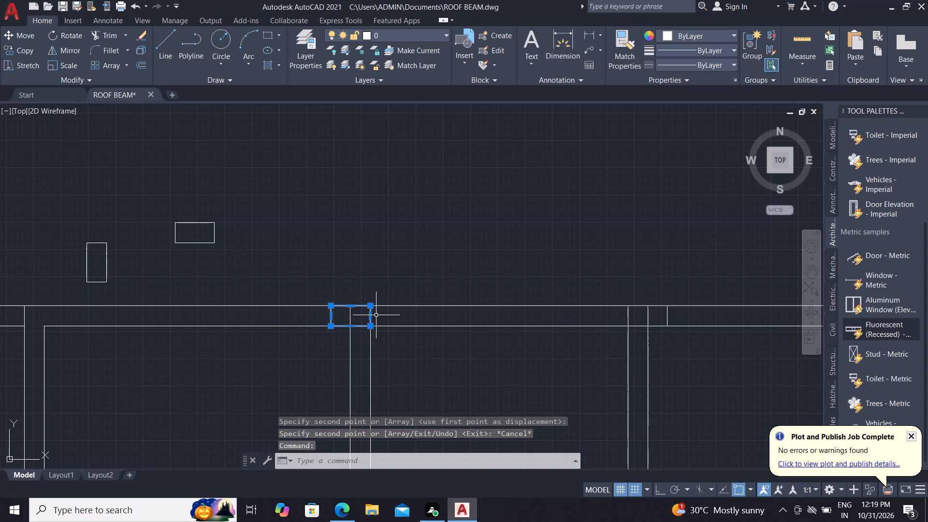
type("CO")
key("space")
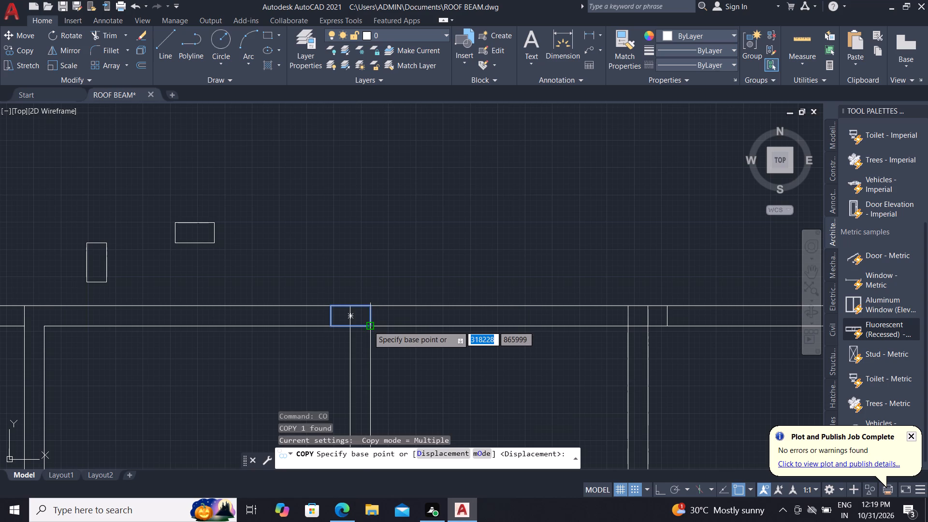
left_click(370, 326)
scroll(231, 360, "down", 2)
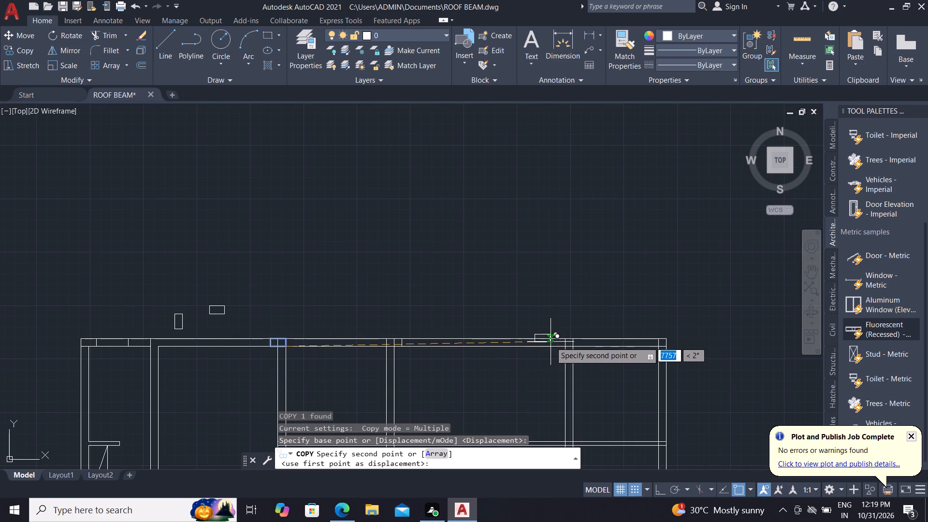
scroll(568, 345, "up", 2)
left_click(575, 352)
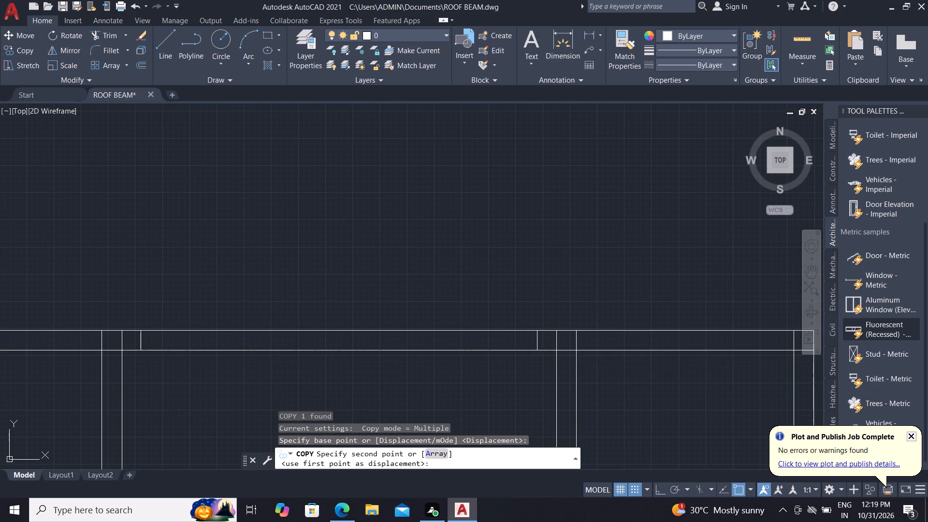
scroll(404, 389, "down", 1)
key("Escape")
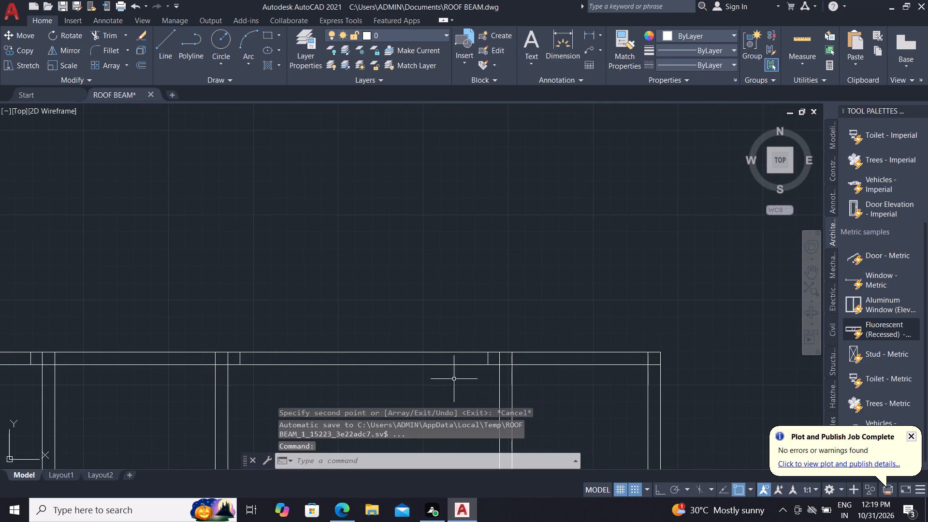
Copy the loose upright rectangle above the plan from its top-right corner to the plan's outer top-right corner.
scroll(616, 371, "down", 1)
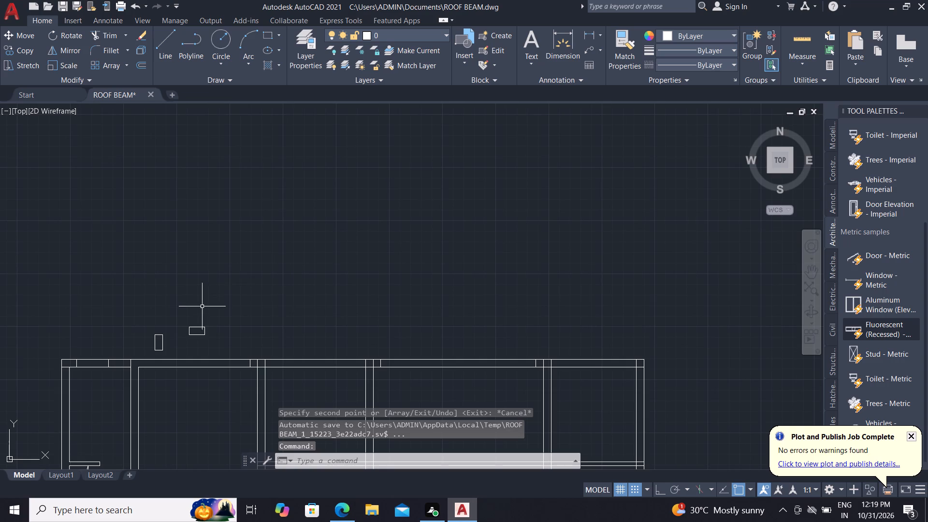
scroll(156, 339, "up", 2)
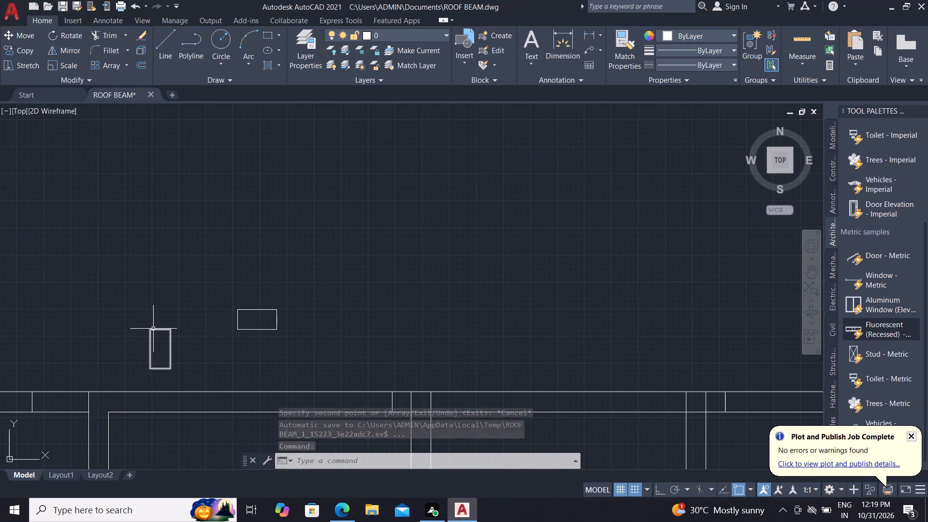
left_click(153, 327)
left_click(156, 330)
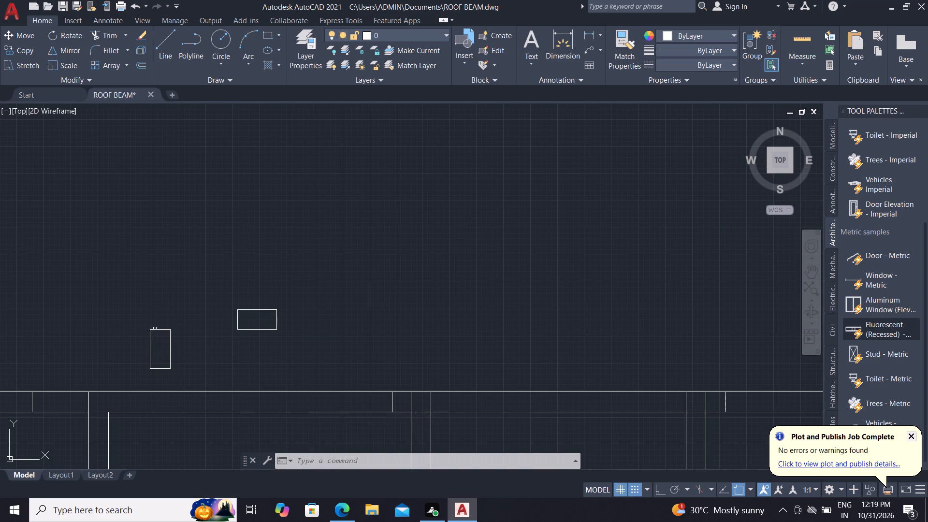
left_click(137, 323)
left_click(182, 378)
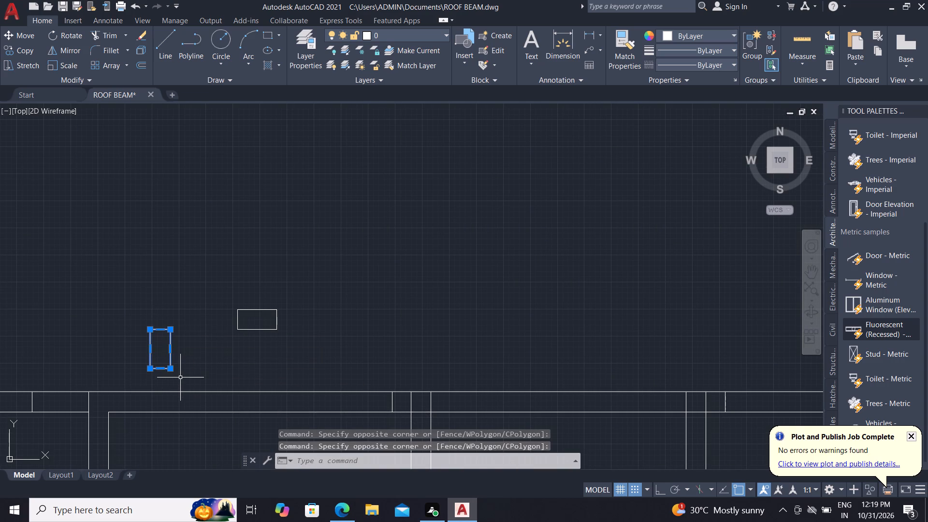
key("c")
key("o")
key("space")
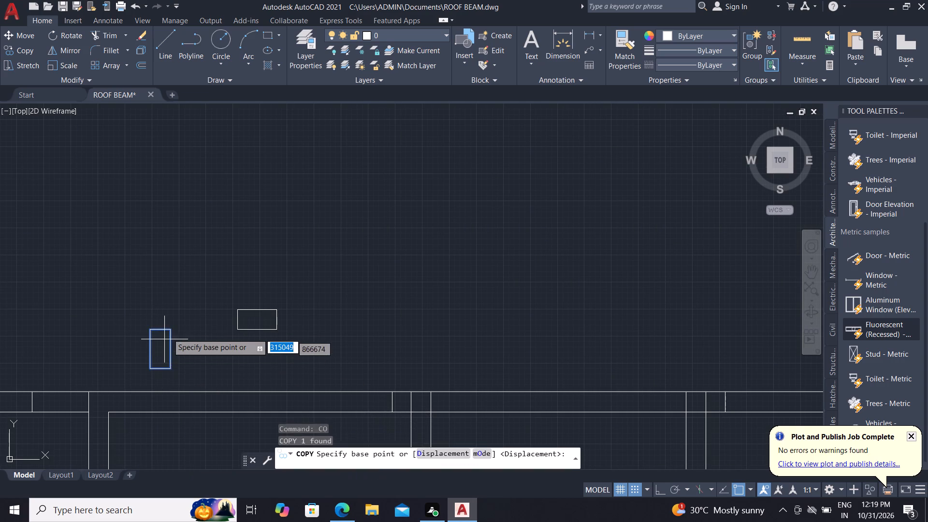
left_click(170, 329)
scroll(116, 338, "down", 2)
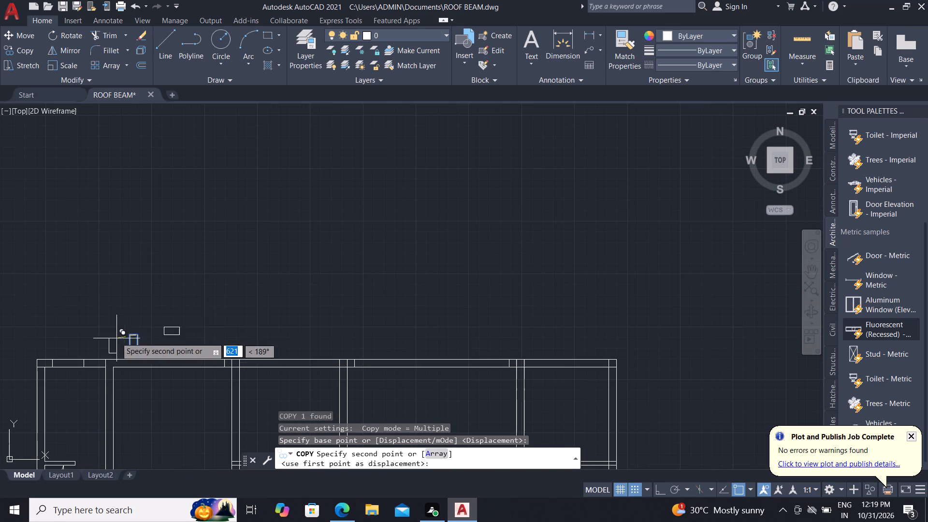
scroll(616, 362, "up", 1)
left_click(615, 362)
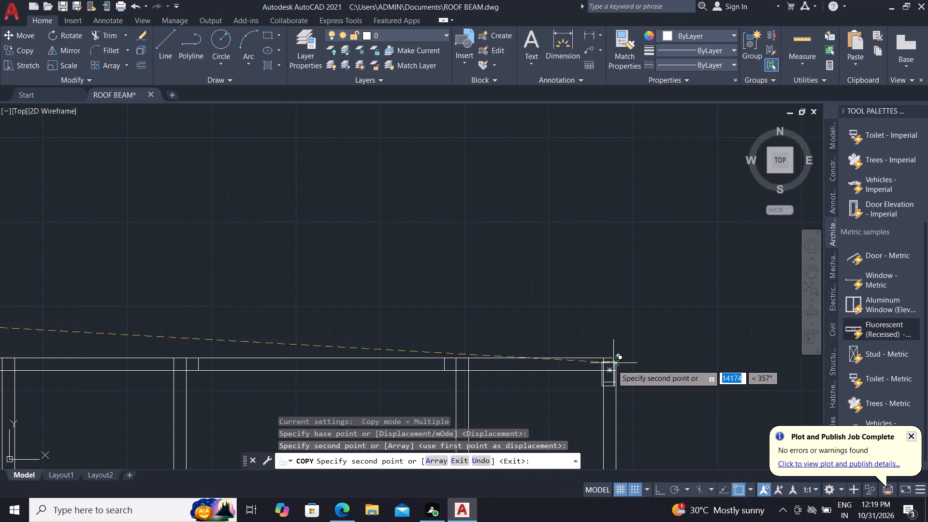
key("Escape")
Trim the inner top line's segment inside the upright rectangle at the plan's top-right corner.
scroll(606, 377, "up", 5)
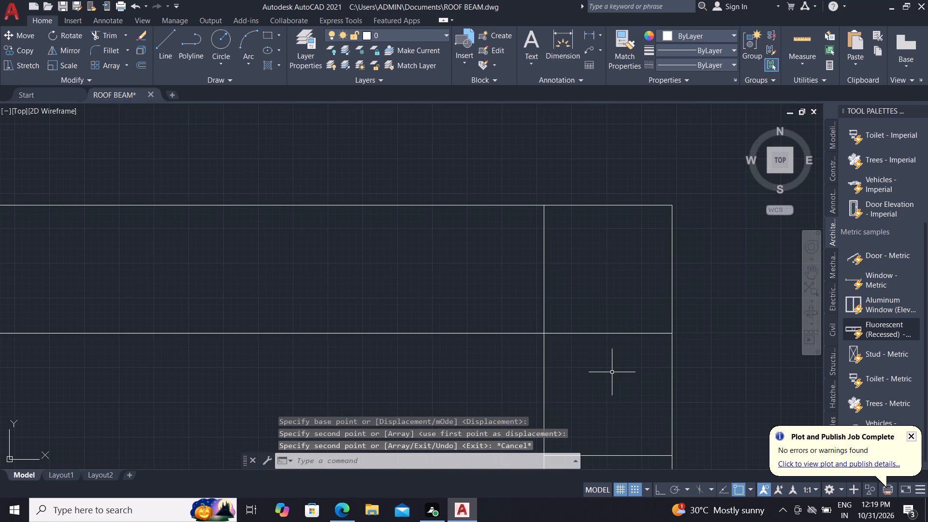
type("TR")
key("space")
left_click(596, 323)
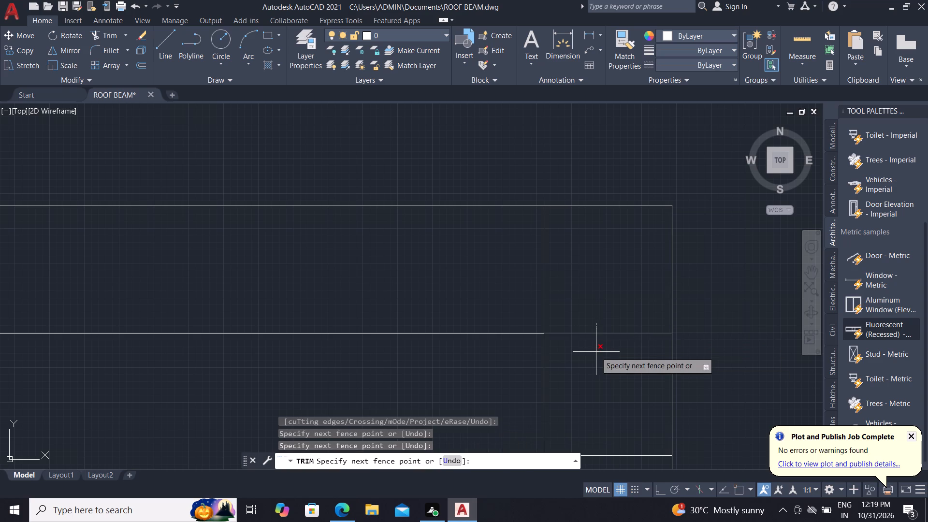
left_click(595, 352)
key("Escape")
Trim the vertical line segments crossing the top-edge column rectangles at the fifth, fourth and third vertical pairs.
scroll(602, 354, "down", 4)
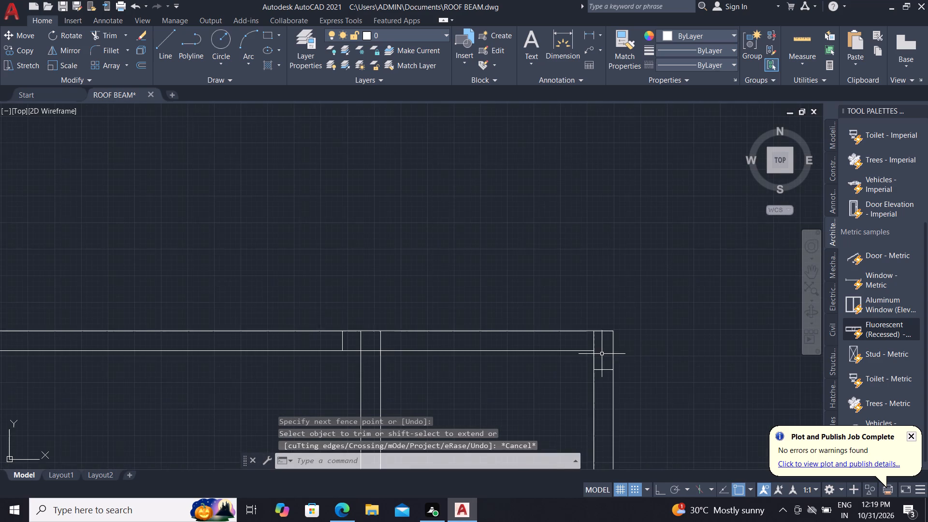
type("TR")
key("space")
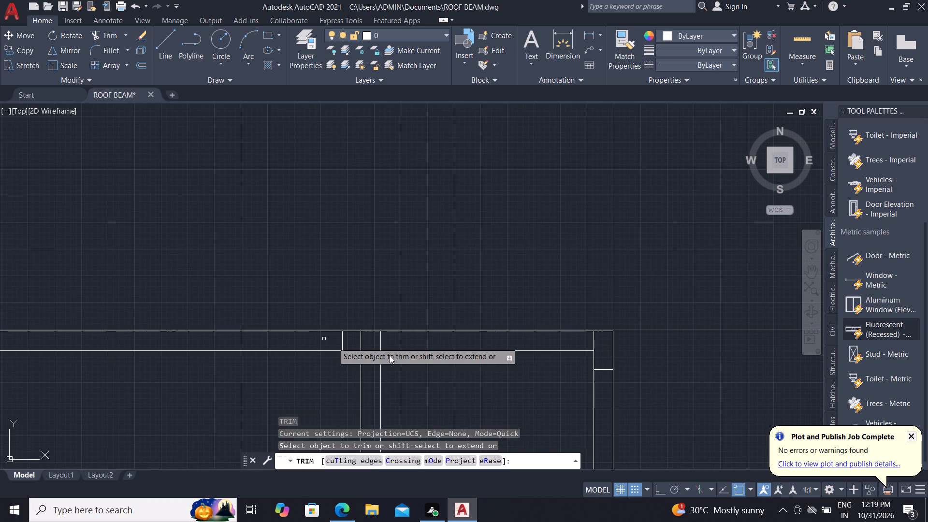
left_click(361, 344)
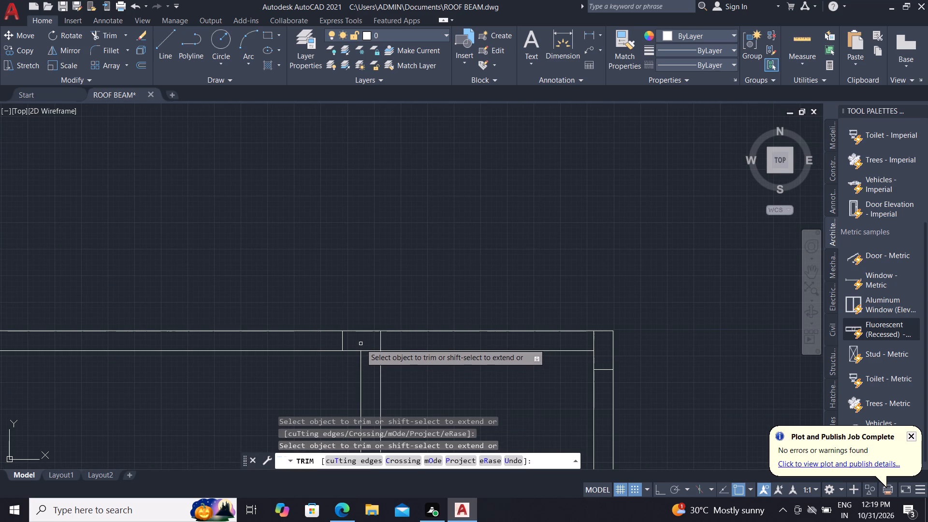
scroll(504, 364, "down", 3)
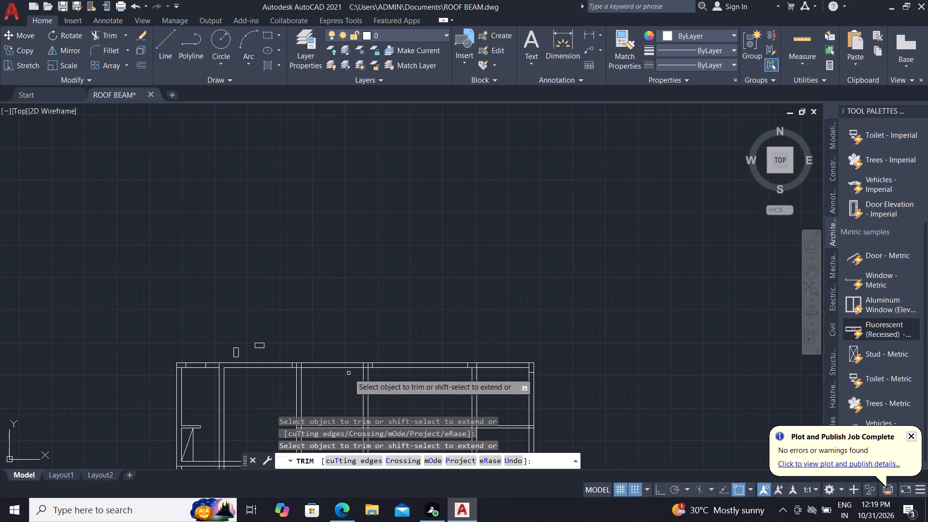
scroll(350, 370, "up", 2)
left_click(389, 360)
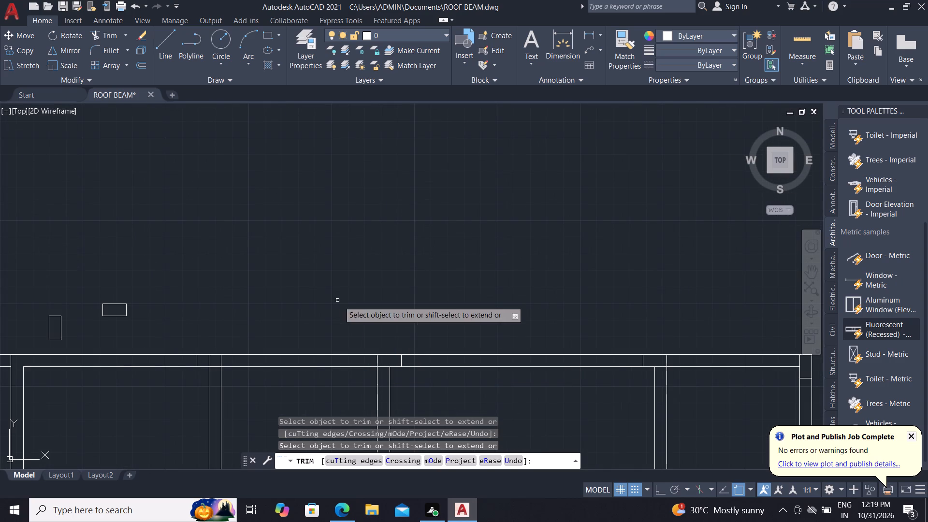
left_click(207, 358)
scroll(338, 300, "down", 1)
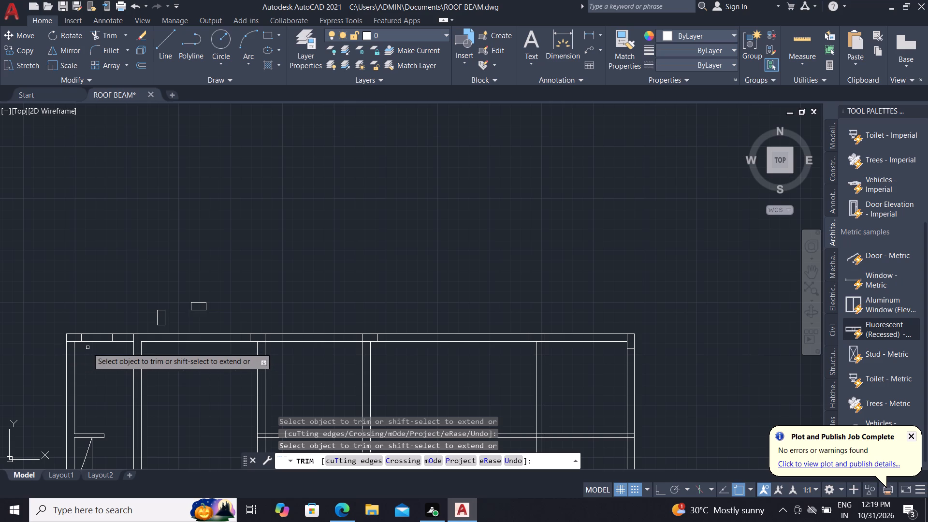
key("Escape")
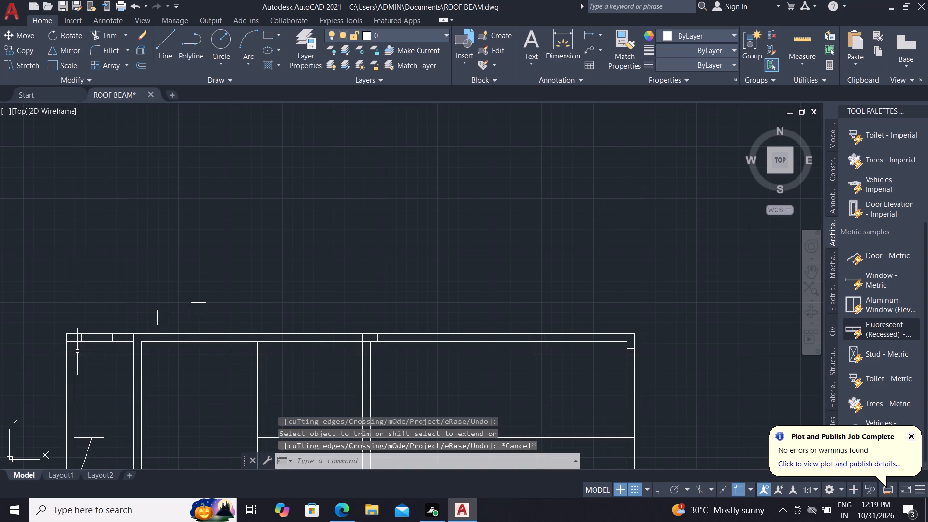
Copy the top-left corner rectangle from its lower-left corner straight down to the outer left line's meeting with the lower horizontal pair's bottom line.
scroll(206, 370, "down", 1)
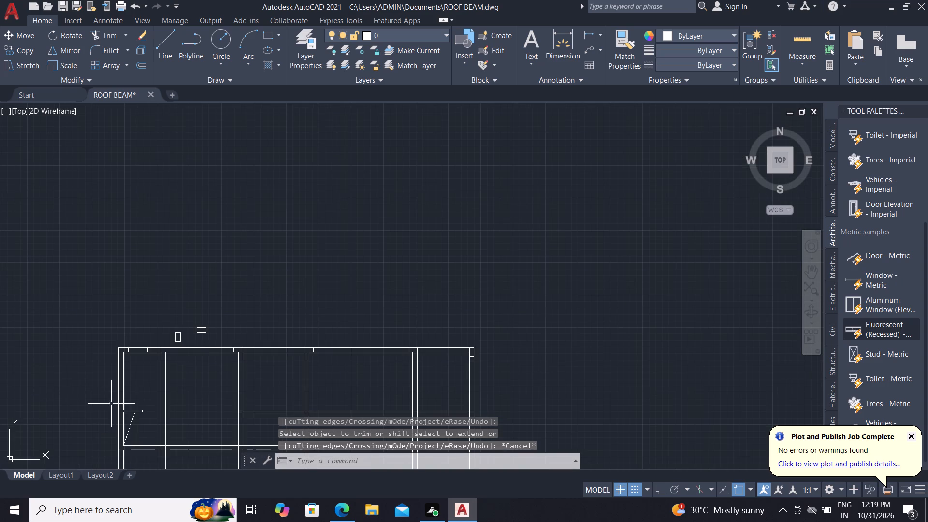
scroll(114, 355, "up", 1)
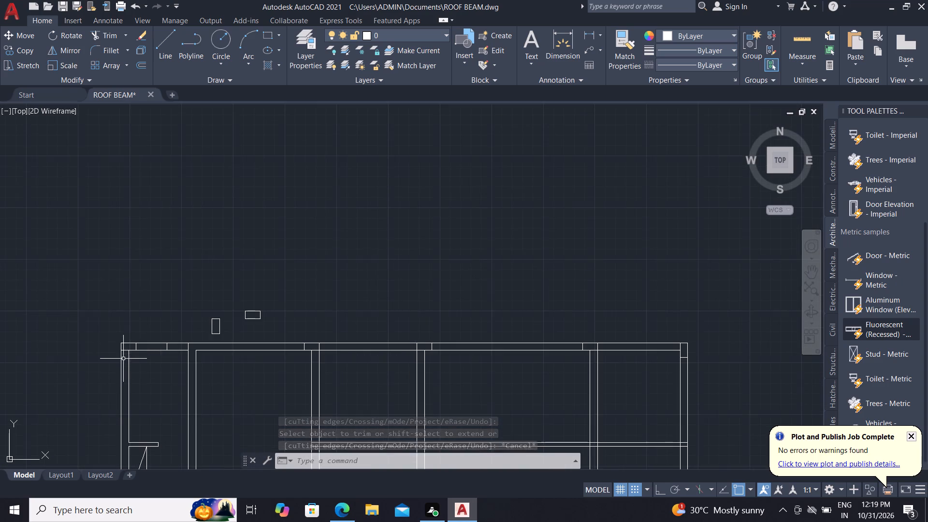
scroll(124, 358, "up", 2)
type("CO")
key("space")
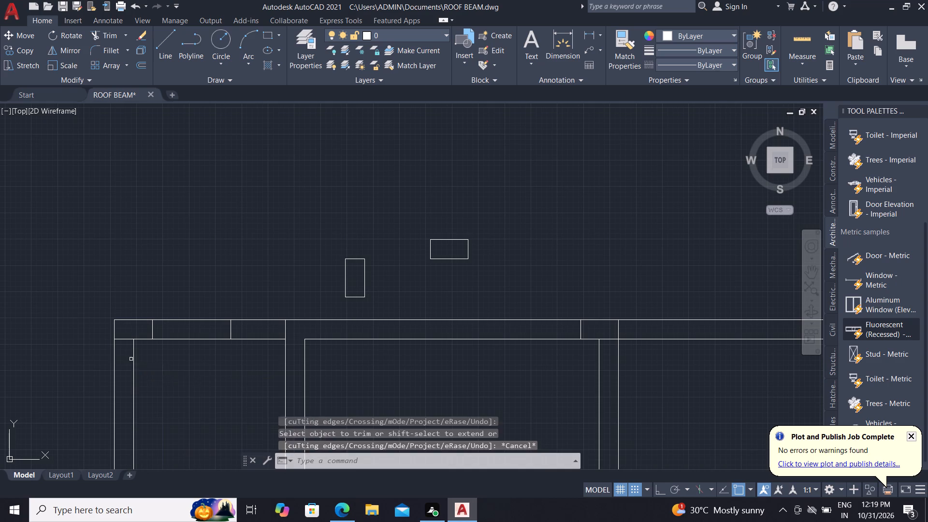
left_click(125, 338)
right_click(125, 337)
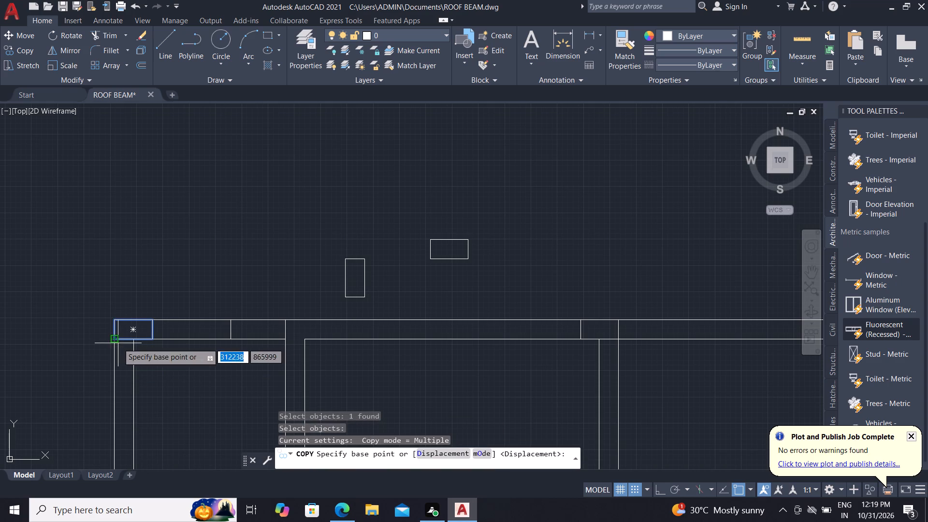
left_click(116, 341)
scroll(126, 289, "down", 2)
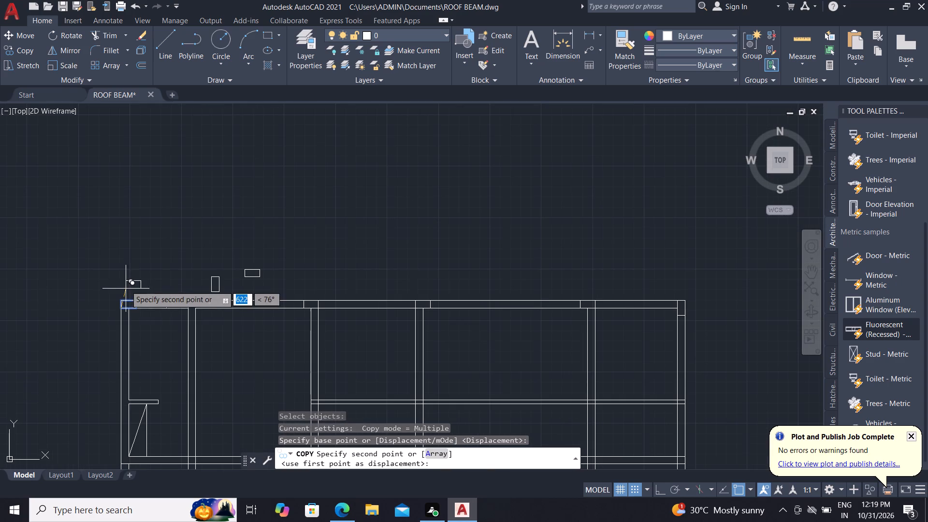
key("F8")
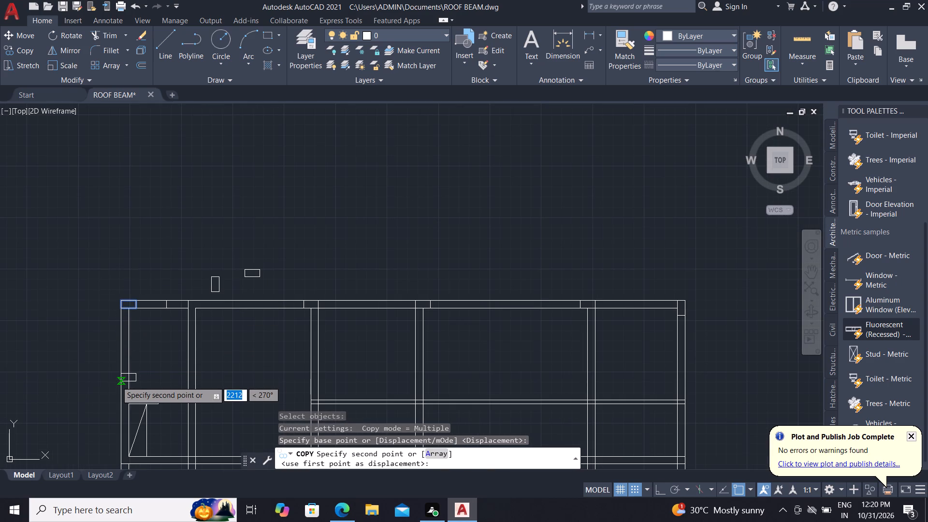
scroll(124, 458, "up", 2)
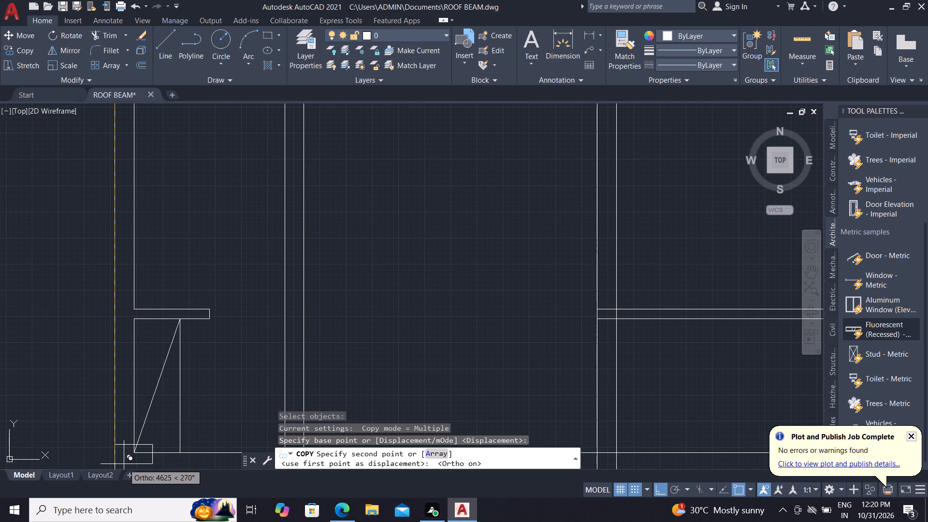
middle_click_drag(125, 461, 106, 326)
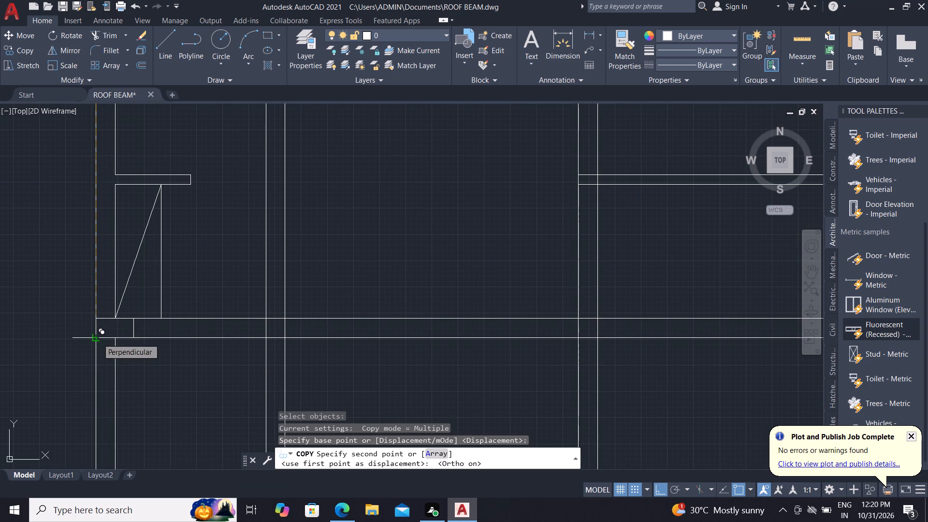
left_click(98, 338)
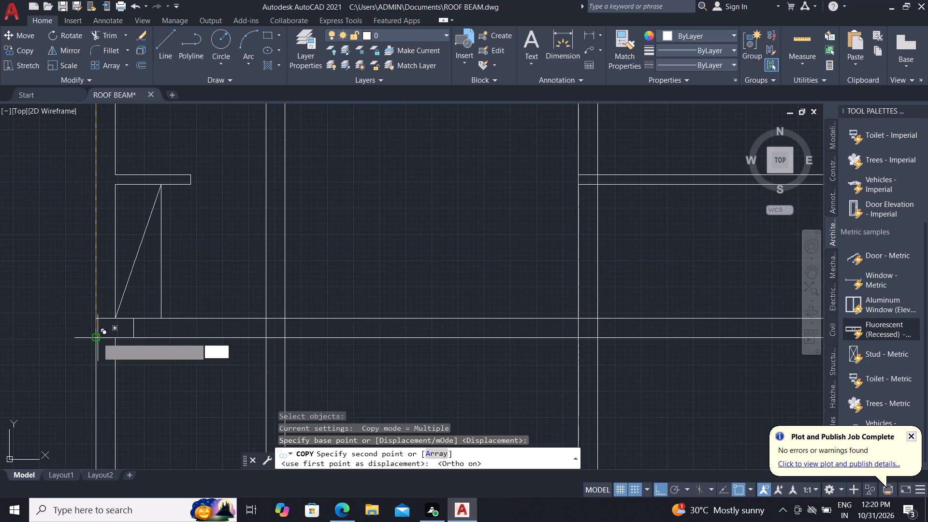
scroll(2, 344, "down", 1)
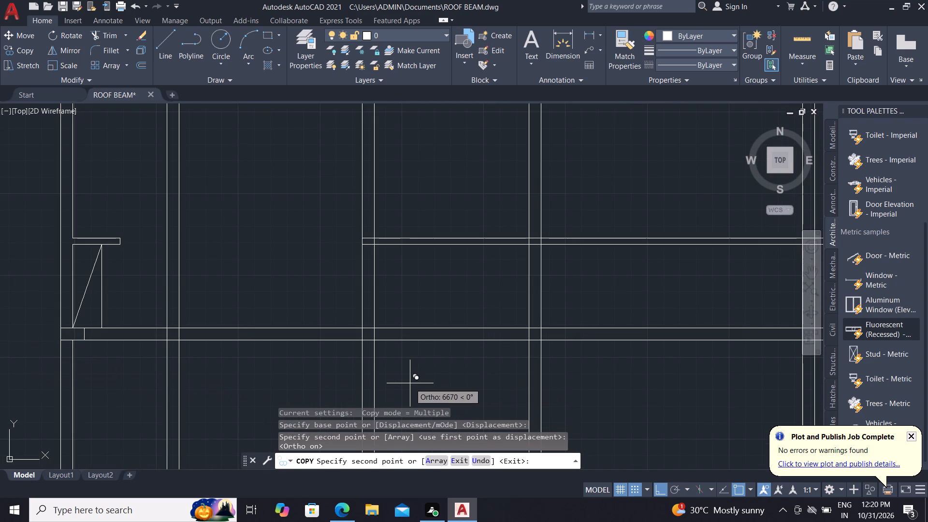
key("F8")
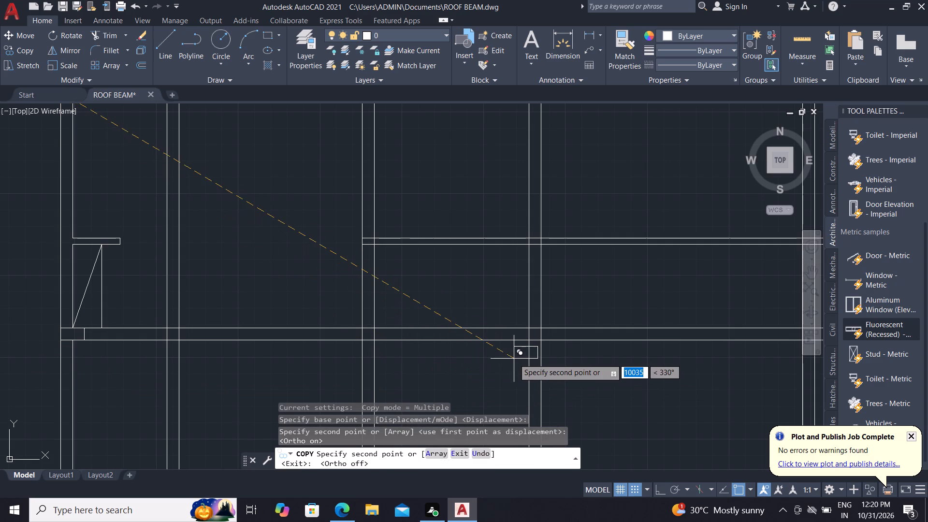
key("Escape")
scroll(498, 376, "down", 1)
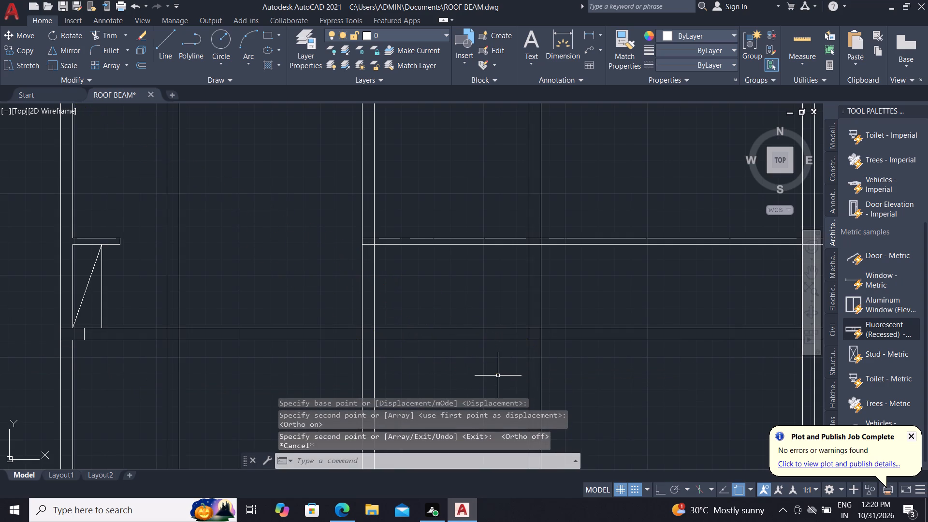
Copy the top-right upright rectangle from its lower-right corner to the second, third and fourth vertical pairs' right lines on the lower horizontal pair's bottom line.
scroll(498, 376, "down", 1)
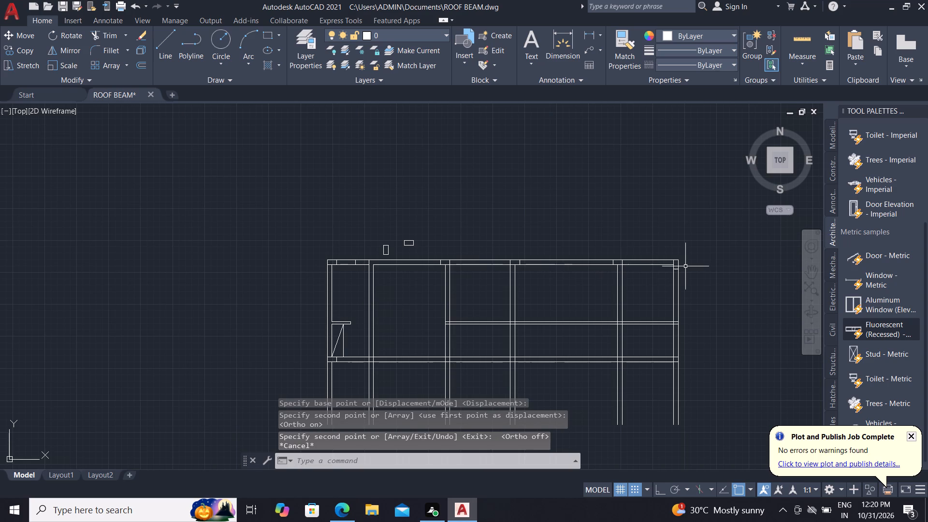
type("CO")
key("space")
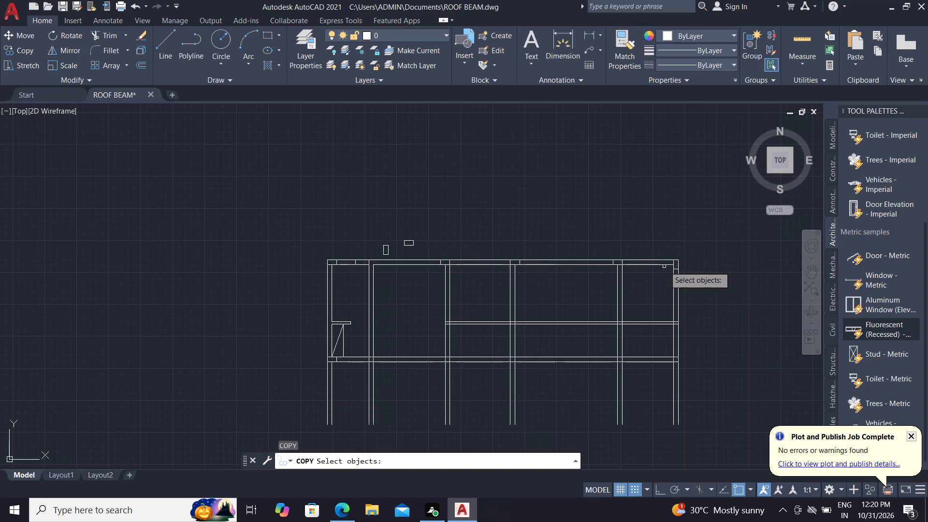
scroll(667, 266, "up", 3)
left_click(679, 268)
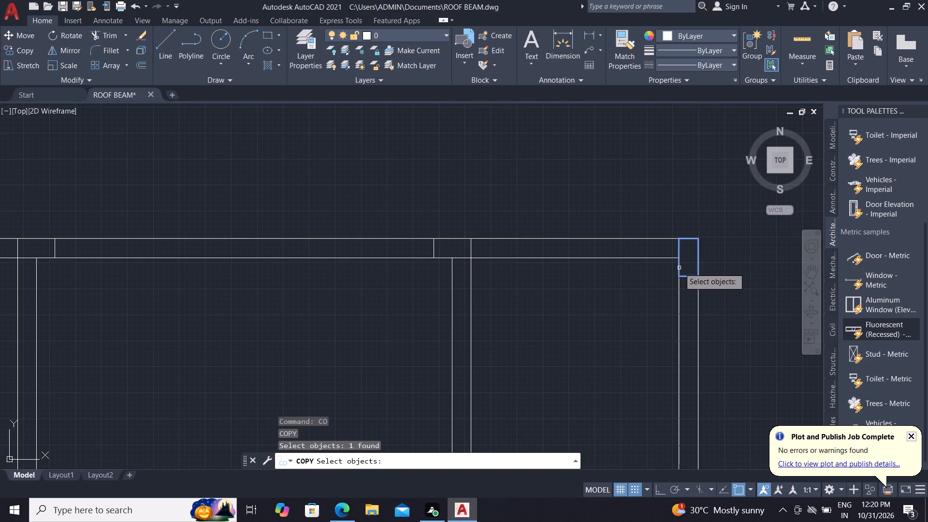
right_click(679, 268)
left_click(698, 275)
scroll(693, 258, "down", 2)
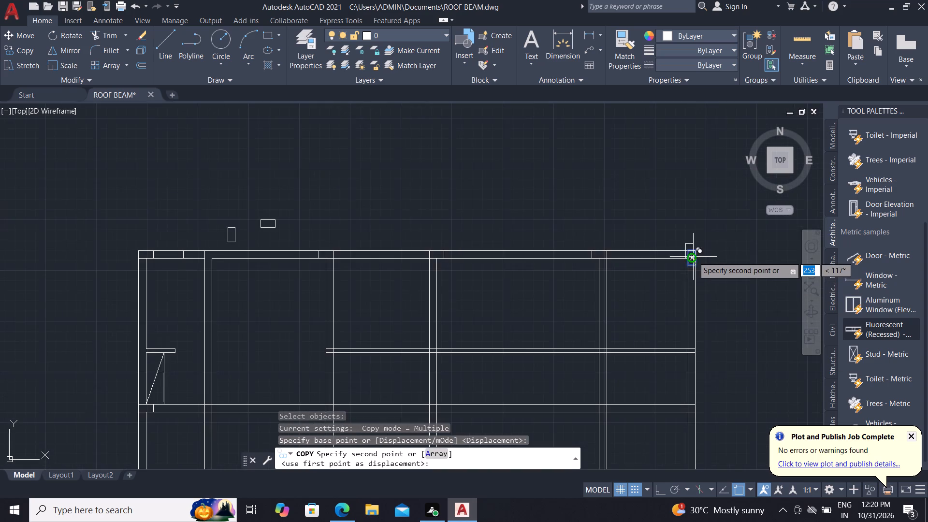
scroll(693, 257, "down", 2)
scroll(496, 309, "up", 2)
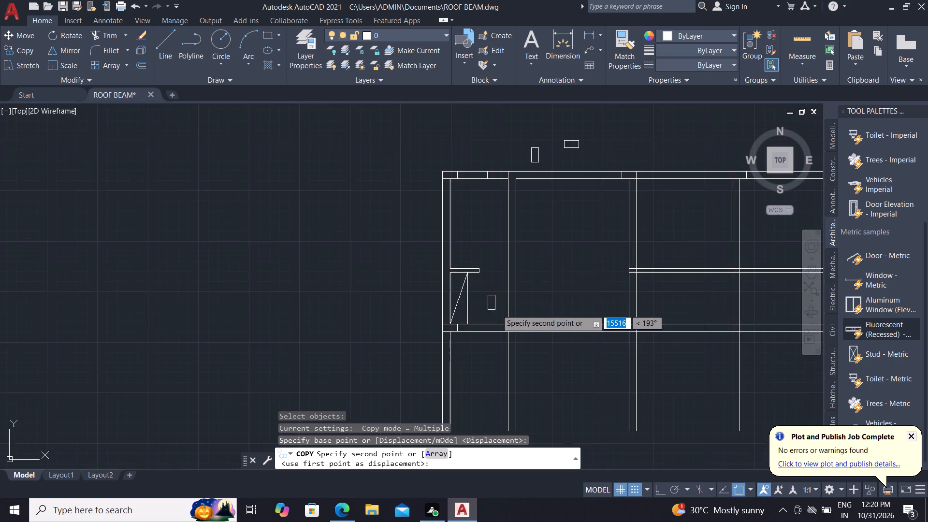
scroll(510, 329, "up", 2)
left_click(522, 336)
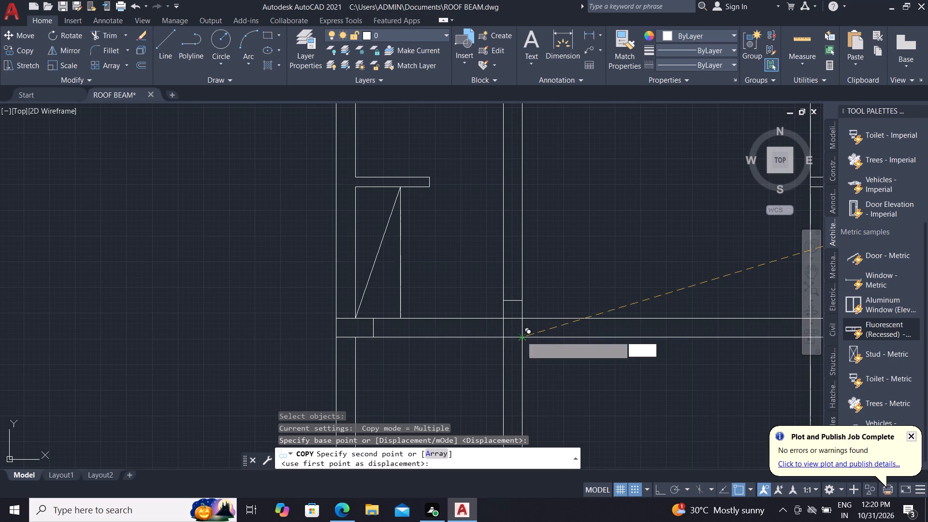
scroll(279, 302, "down", 1)
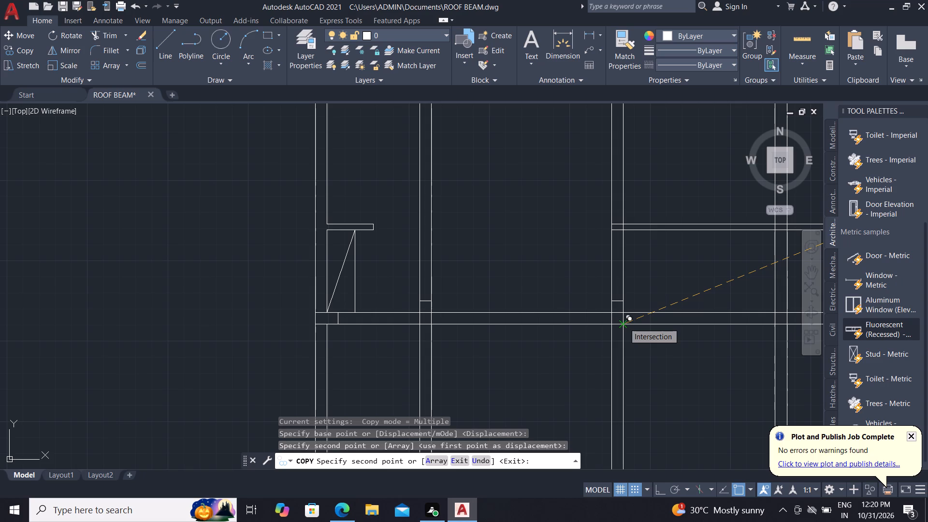
left_click(624, 323)
scroll(476, 326, "down", 1)
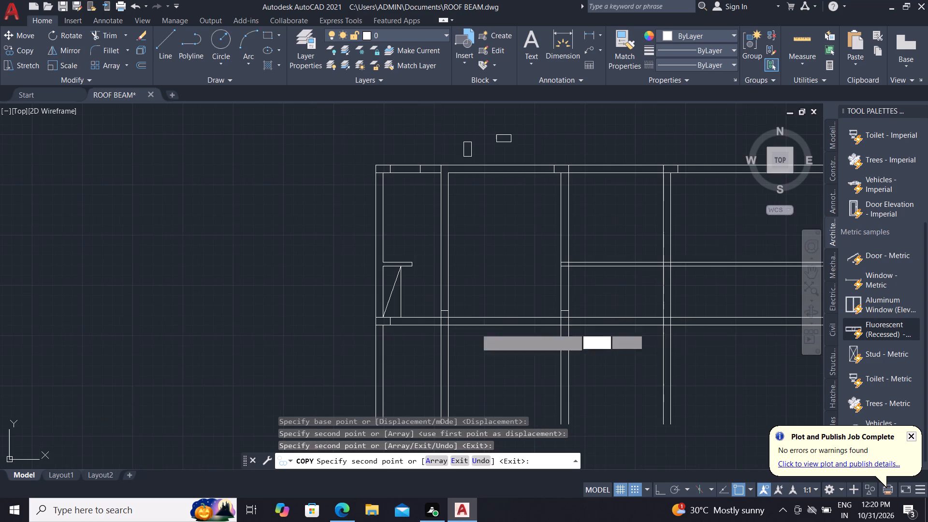
left_click(669, 326)
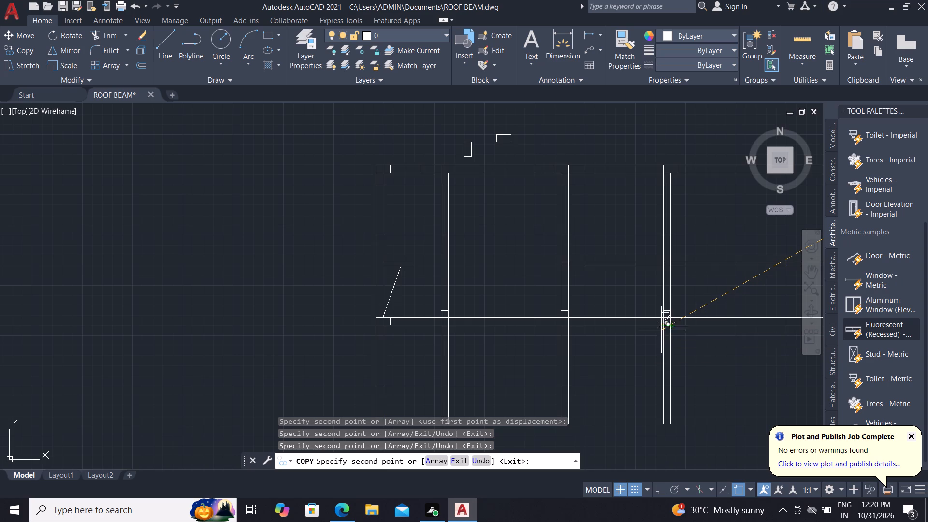
key("Escape")
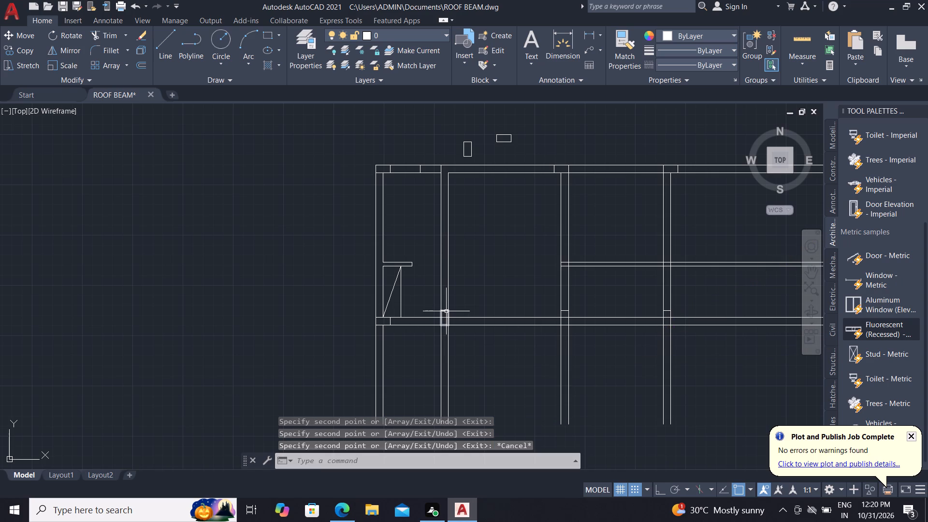
Delete the upright rectangle where the second vertical pair crosses the lower horizontal pair.
left_click(445, 312)
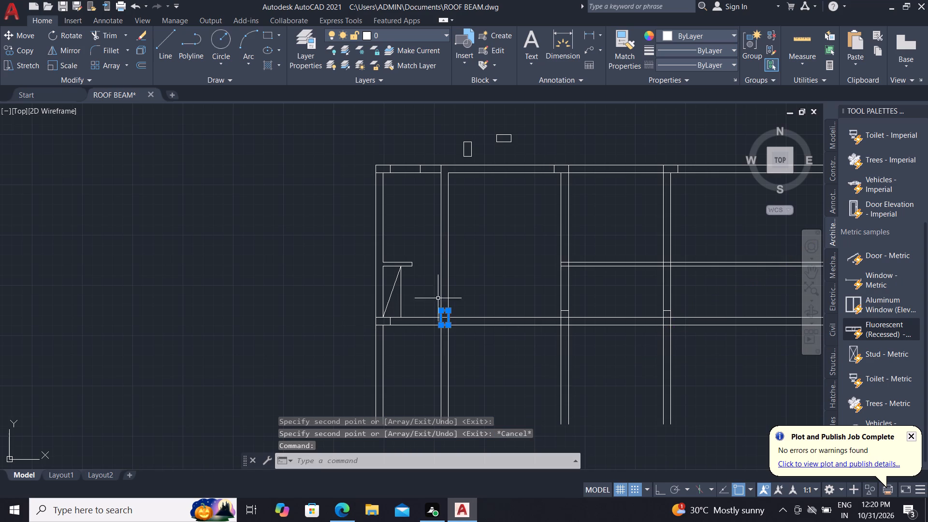
key("Delete")
Trim the lower horizontal pair's upper line inside the upright rectangles at the third and fourth vertical pairs.
type("TR")
key("space")
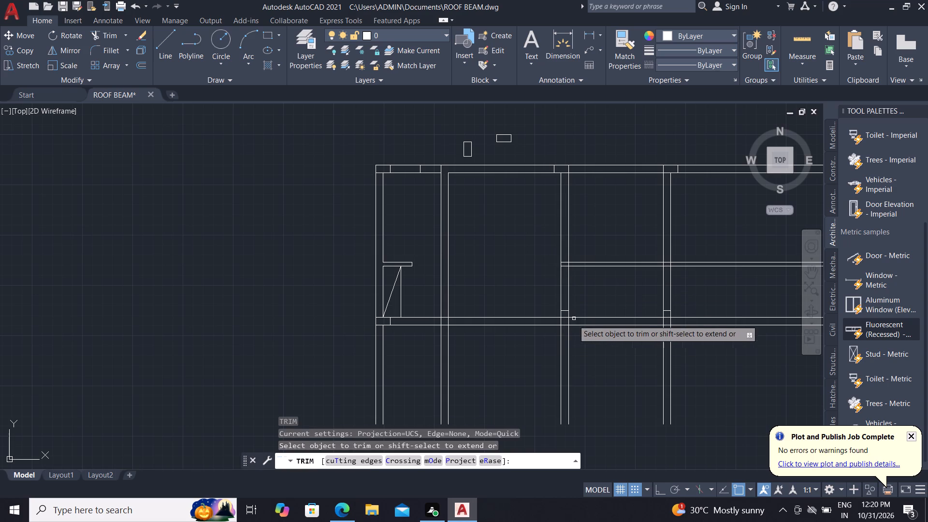
scroll(564, 320, "up", 1)
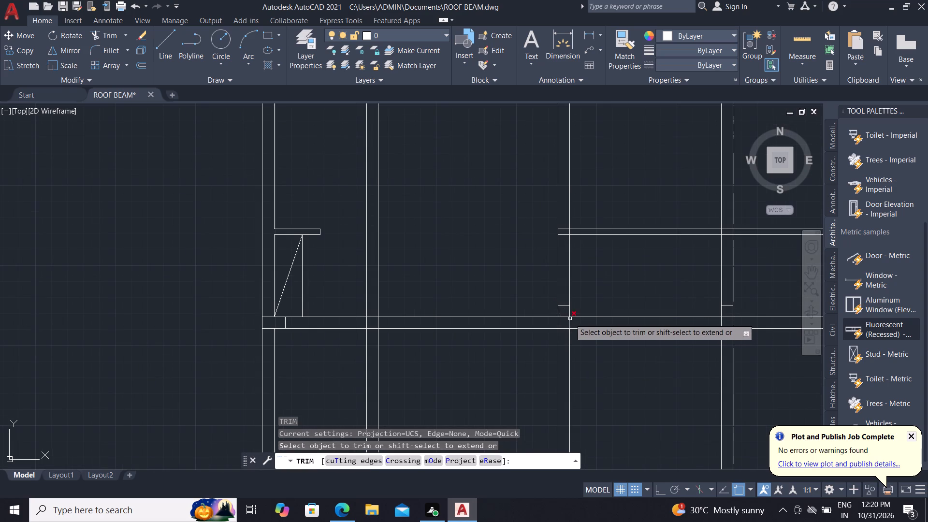
left_click(566, 317)
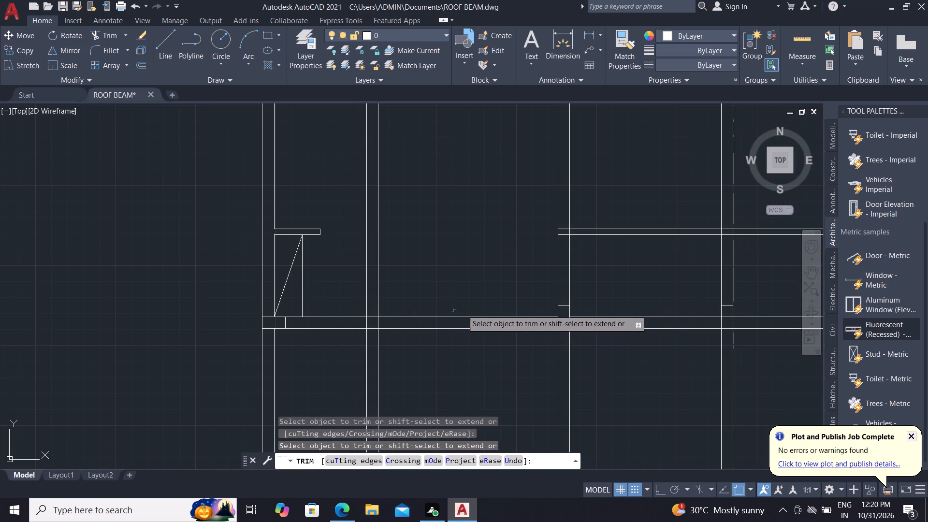
scroll(730, 320, "up", 1)
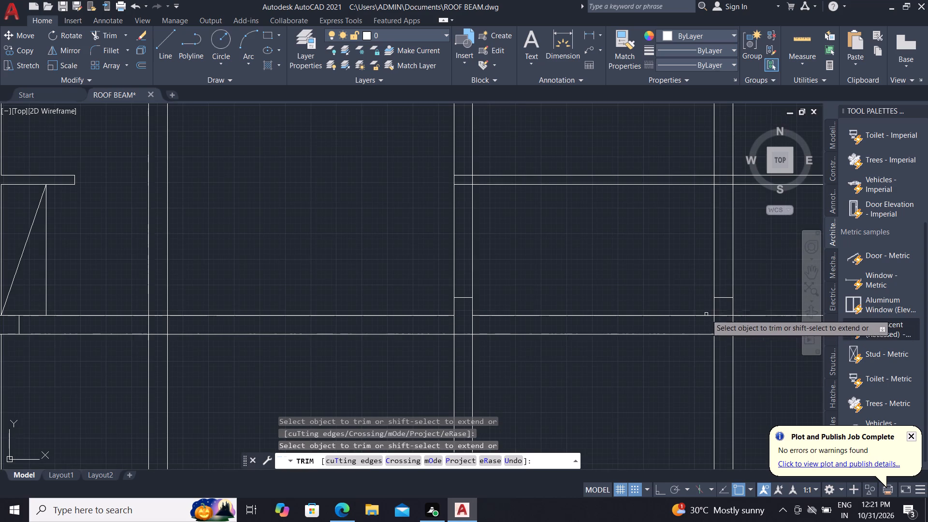
scroll(737, 321, "up", 1)
left_click(712, 298)
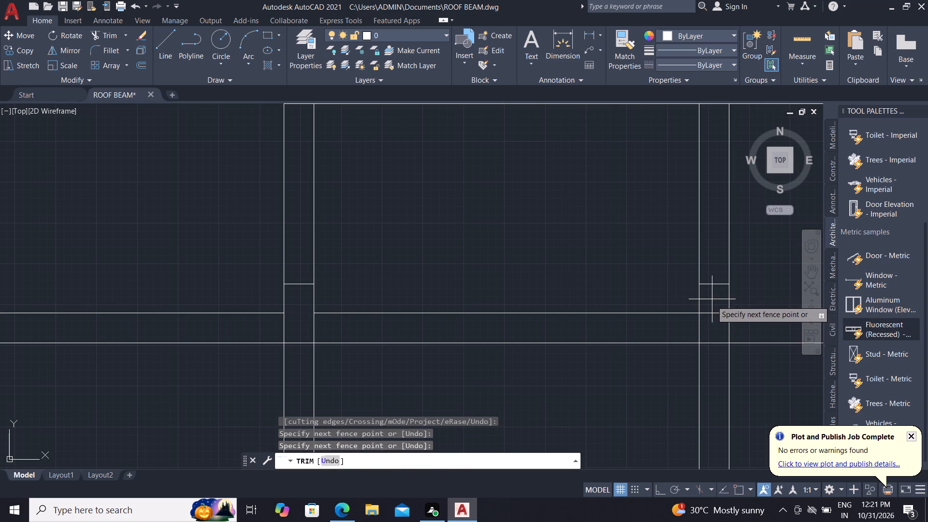
left_click(714, 317)
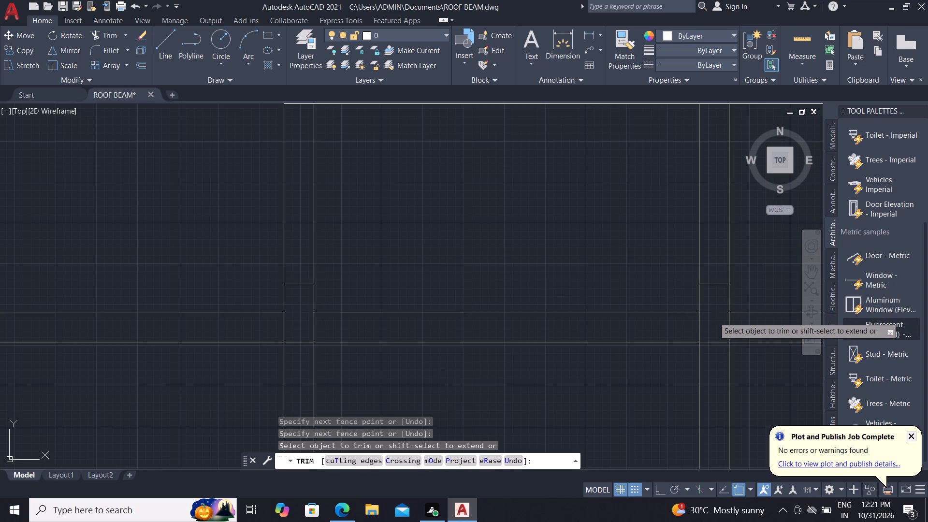
key("Escape")
key("Escape")
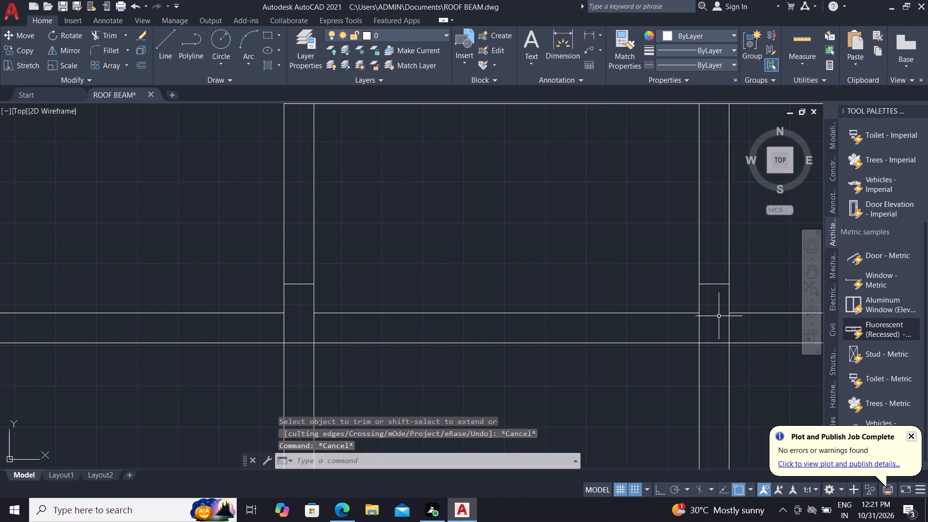
Fill the upright rectangles at the third and fourth vertical pairs on the lower horizontal pair with a solid hatch.
scroll(719, 316, "down", 2)
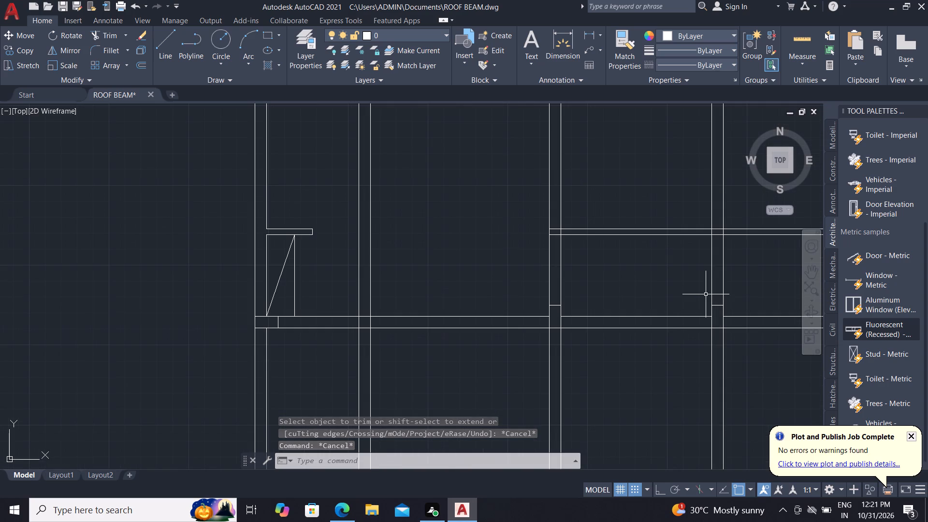
type("H")
key("space")
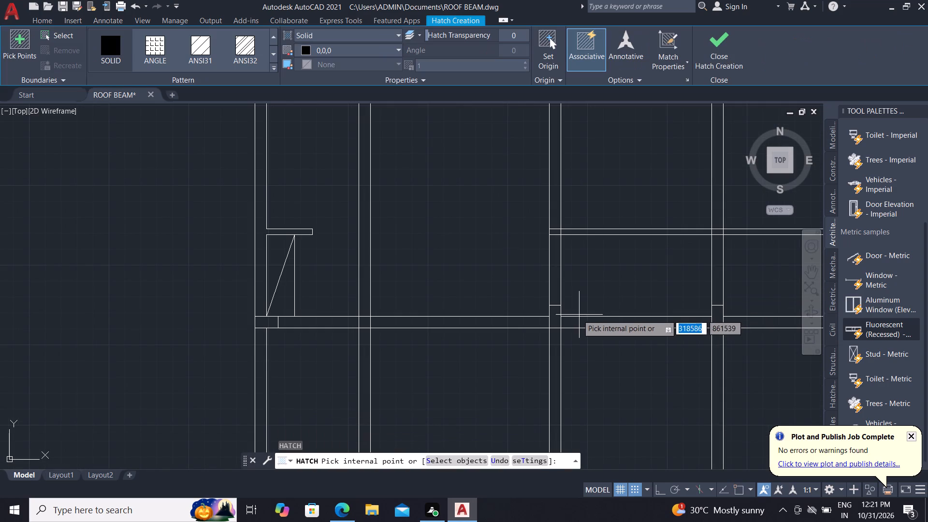
left_click(555, 317)
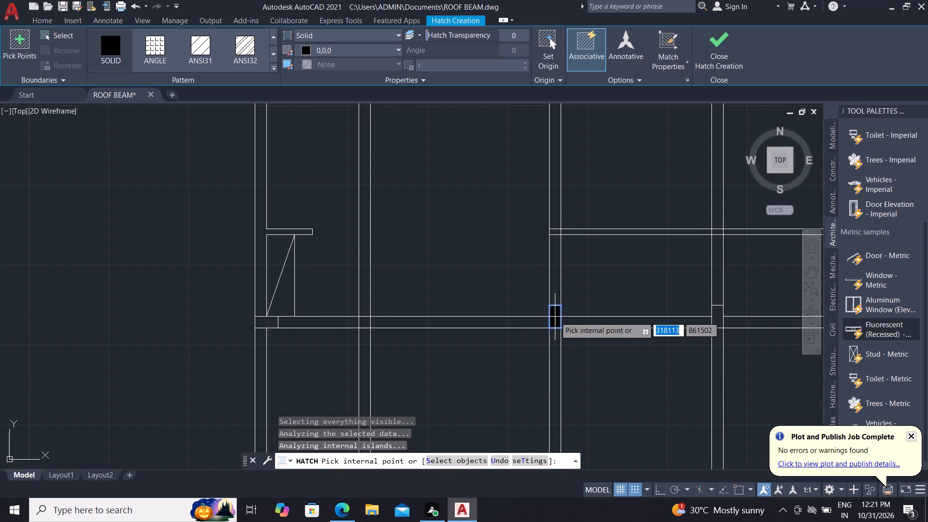
left_click(719, 318)
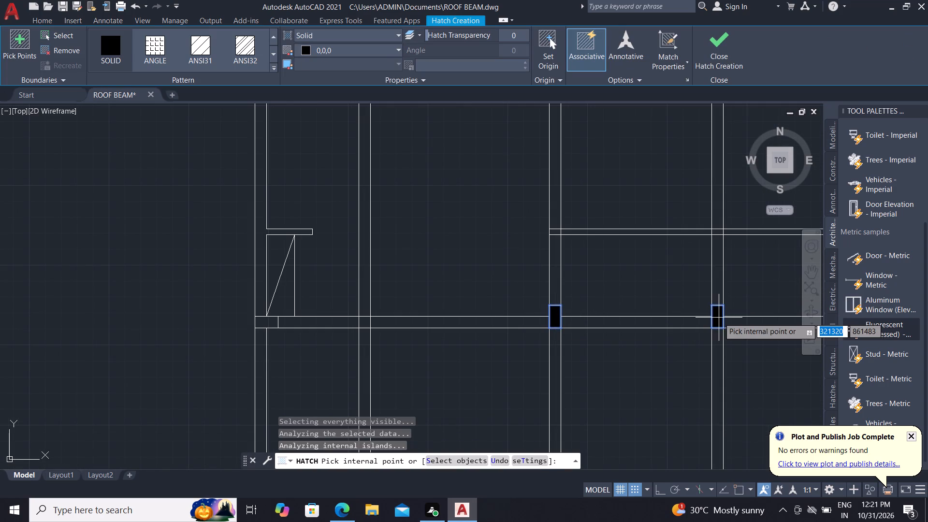
key("Escape")
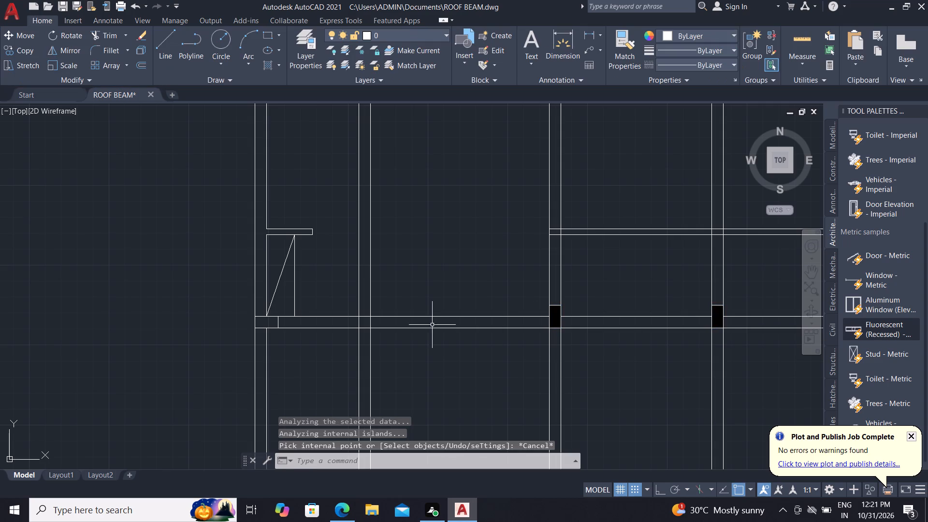
Fill the flat rectangles at the leftmost vertical pair, on the lower and top horizontal pairs, with a solid hatch.
middle_click_drag(313, 322, 320, 286)
type("H")
key("space")
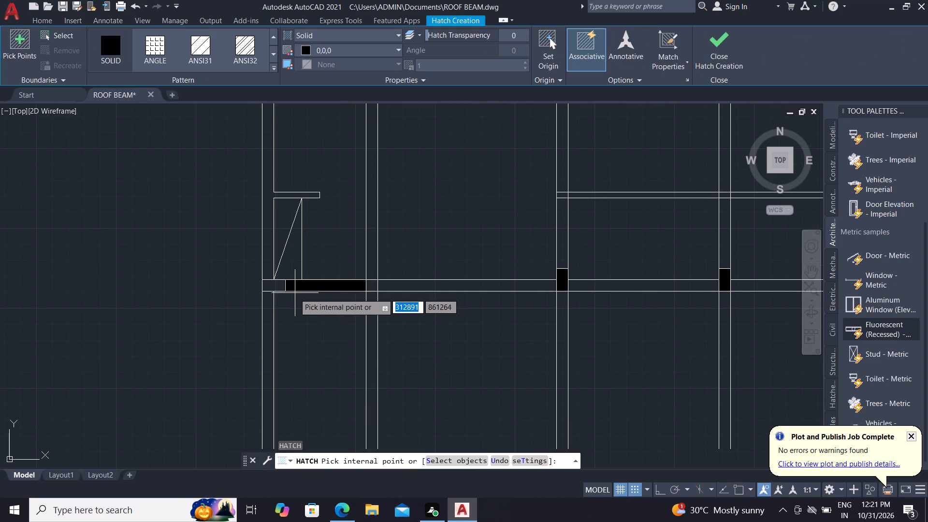
left_click(280, 286)
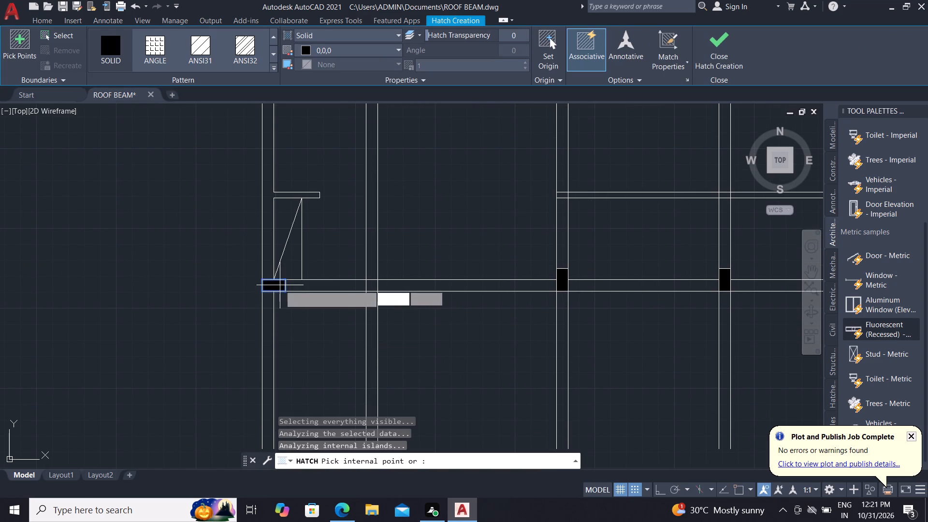
scroll(354, 351, "down", 1)
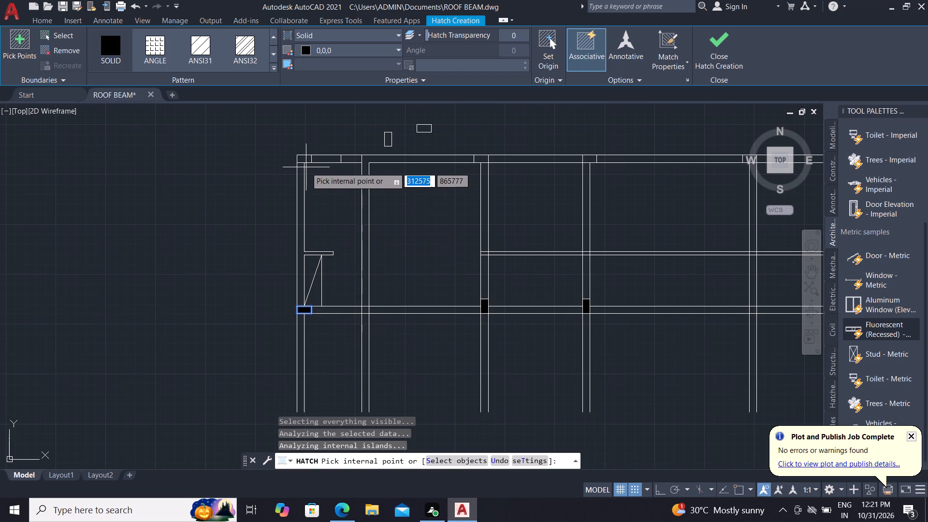
scroll(311, 152, "up", 2)
left_click(289, 171)
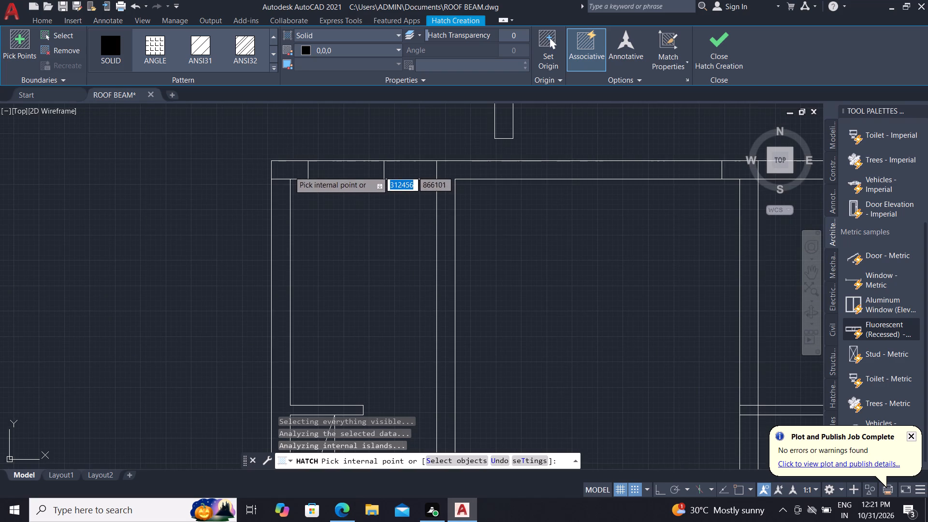
Solid-hatch the top horizontal pair's rectangles at the third, fourth and fifth vertical pairs, plus the upright rectangle at the top-right corner.
scroll(0, 245, "down", 1)
scroll(83, 262, "down", 1)
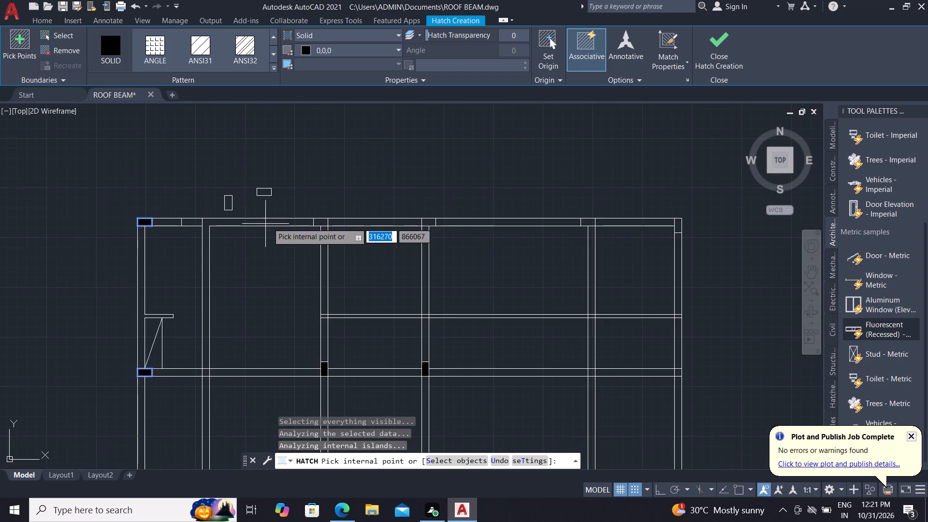
scroll(290, 216, "up", 1)
scroll(338, 226, "up", 1)
left_click(349, 226)
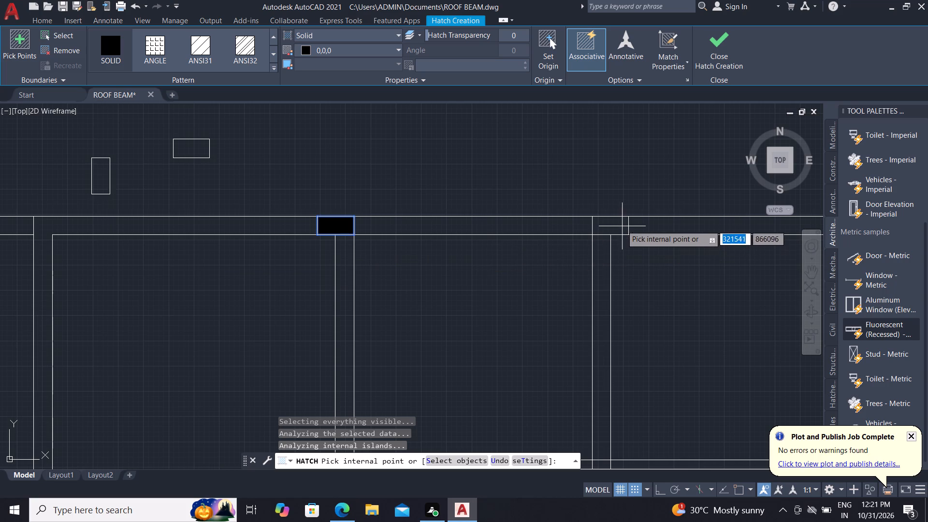
left_click(605, 223)
scroll(369, 309, "down", 1)
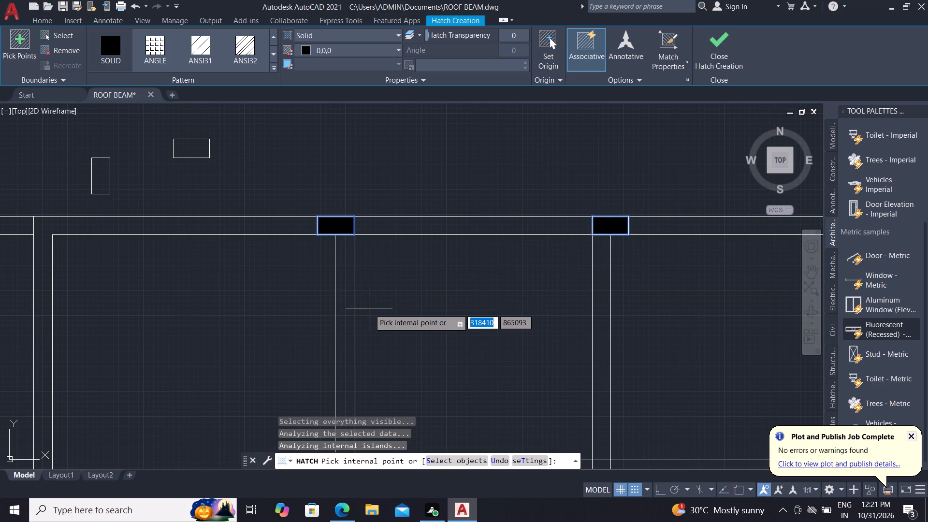
scroll(370, 310, "down", 2)
scroll(522, 286, "up", 2)
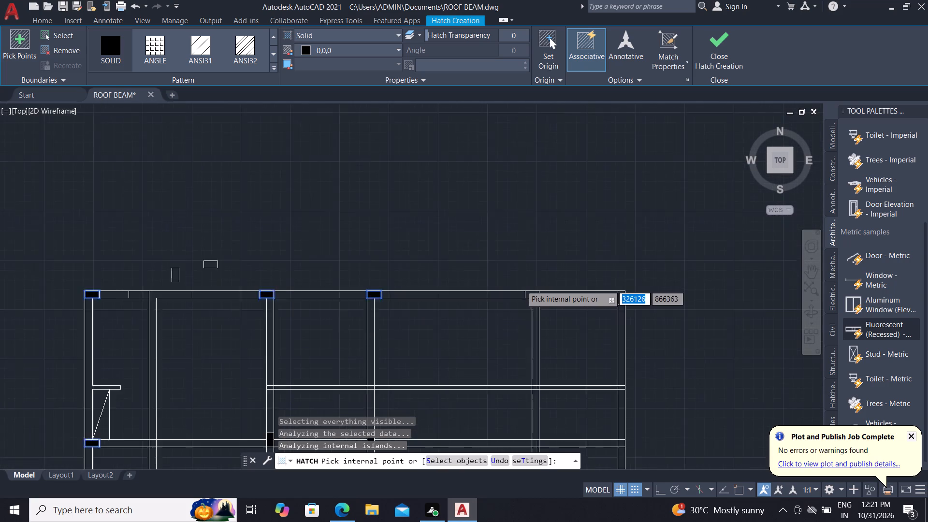
left_click(535, 299)
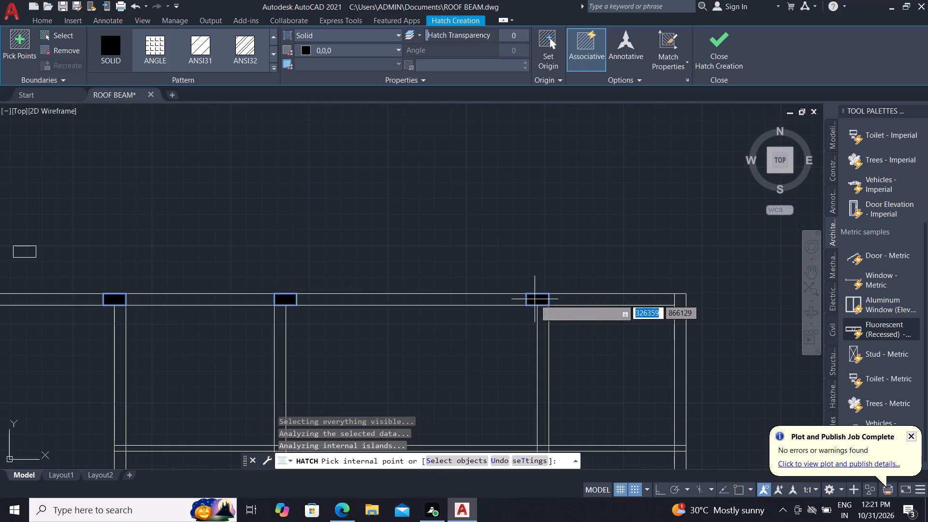
left_click(681, 302)
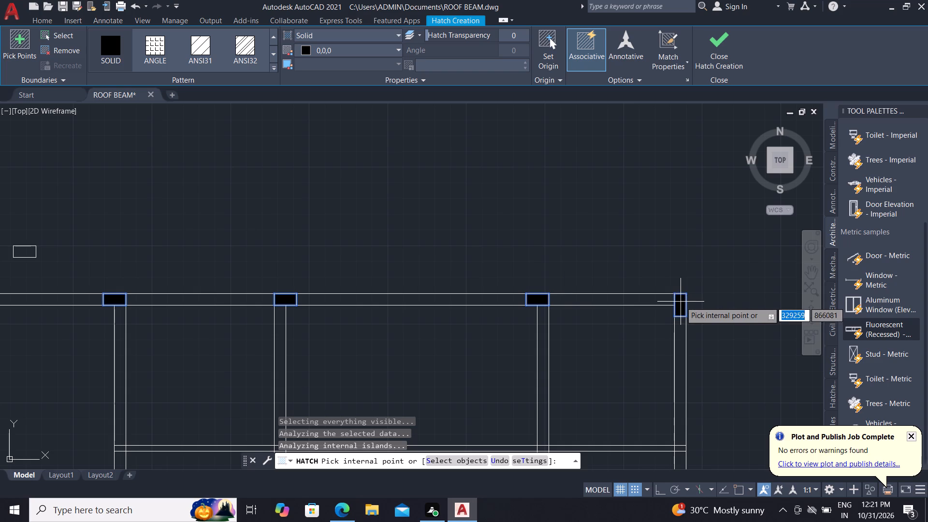
key("Escape")
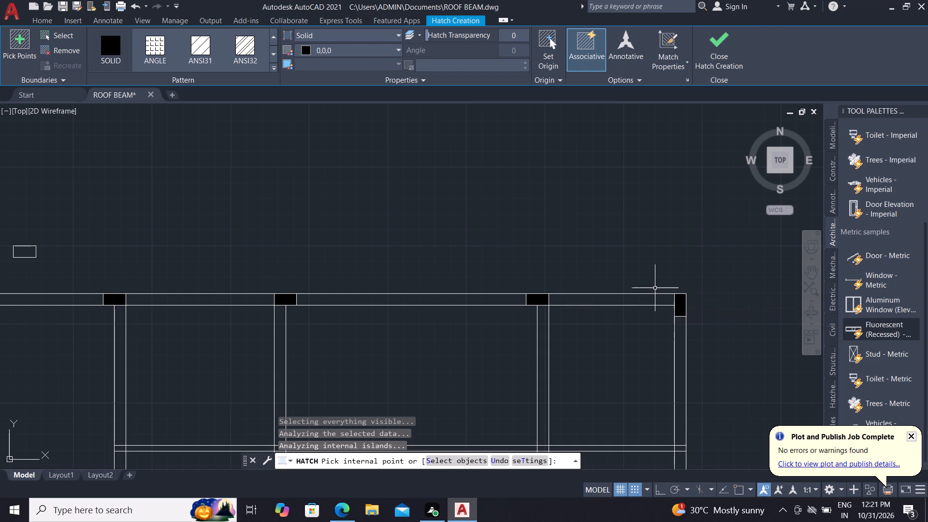
Quick-measure the top-right bay between the fifth and rightmost vertical pairs, above the middle horizontal pair.
scroll(651, 282, "down", 2)
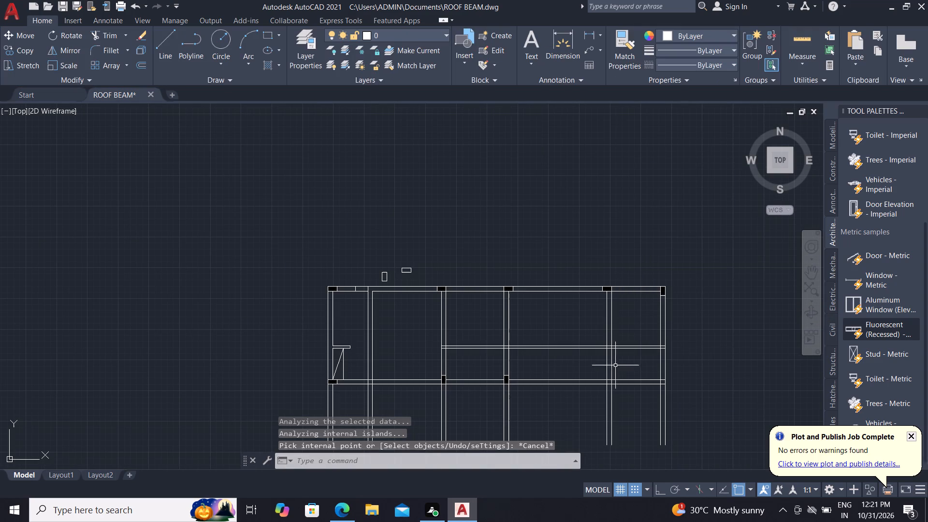
scroll(629, 348, "up", 2)
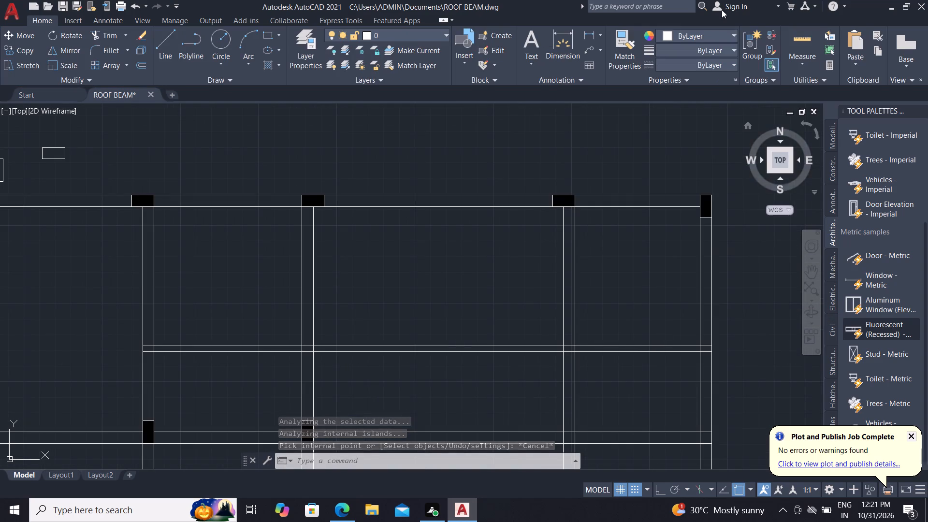
left_click(796, 37)
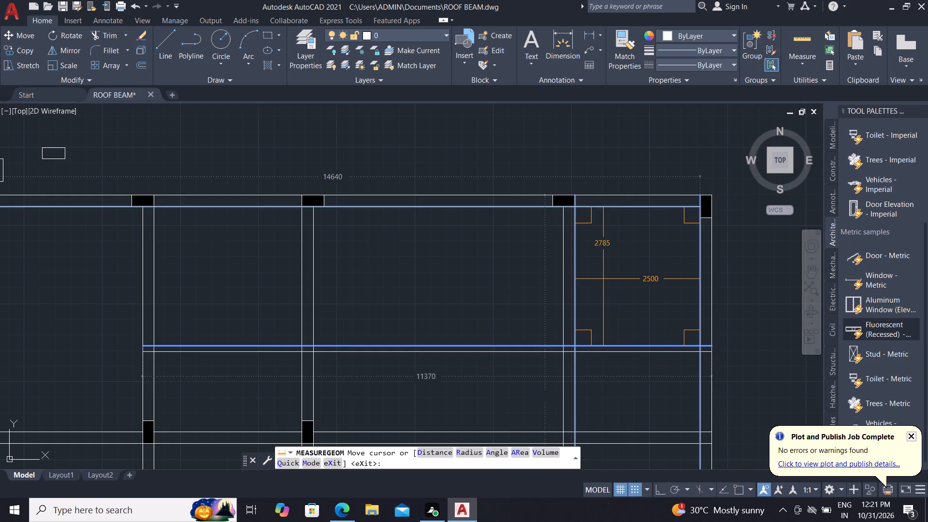
key("Escape")
Trim away the middle horizontal pair between the third and fourth and between the fourth and fifth vertical pairs.
type("TR")
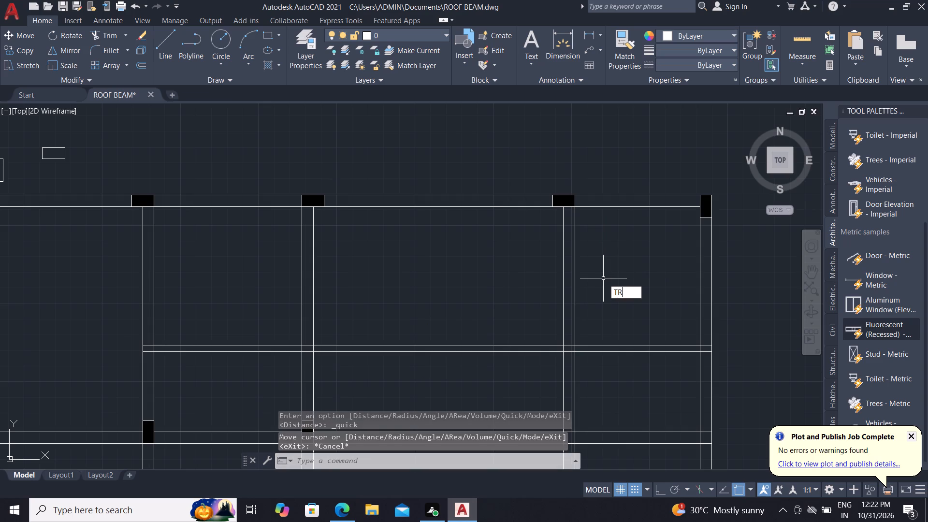
key("space")
left_click(532, 299)
left_click(464, 359)
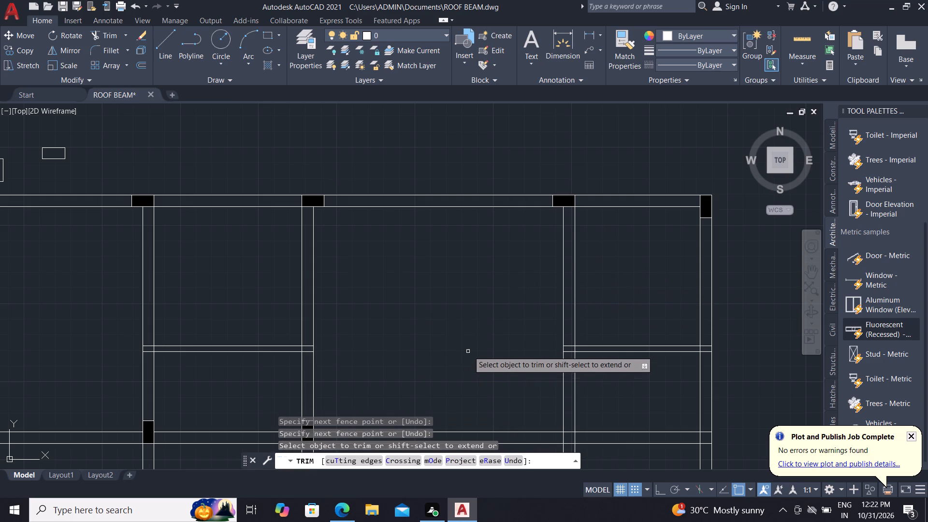
scroll(468, 350, "down", 1)
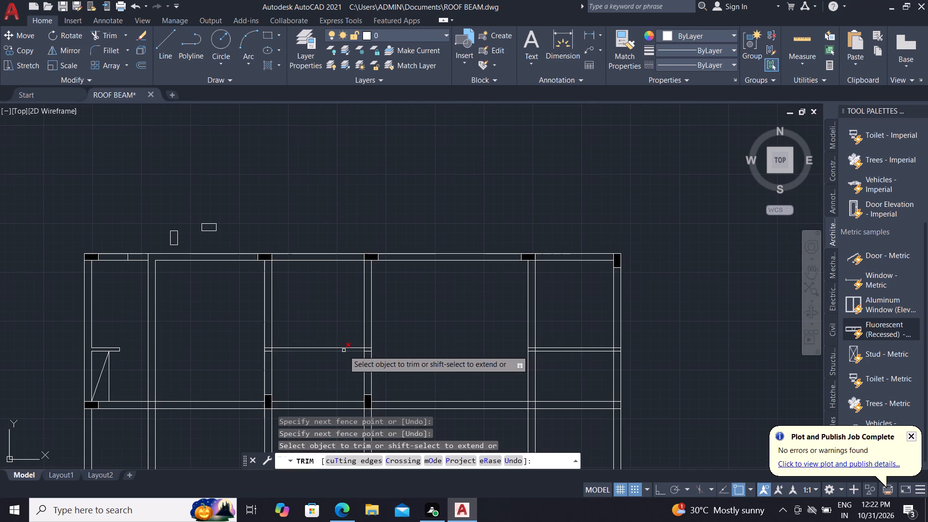
left_click(344, 350)
left_click(343, 348)
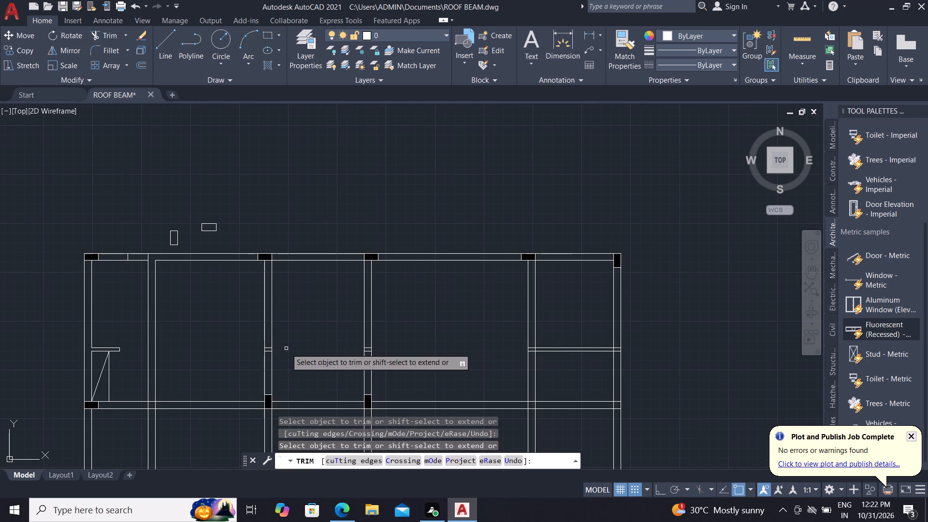
Trim the short leftover pieces of the middle horizontal pair inside the third and fourth vertical pairs.
scroll(229, 356, "up", 3)
scroll(344, 350, "up", 1)
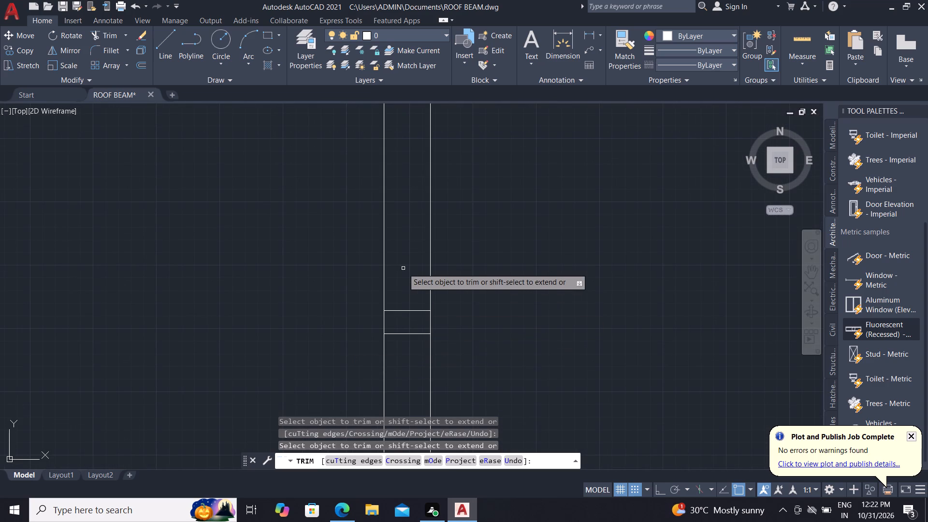
left_click(403, 267)
left_click(422, 359)
scroll(226, 382, "down", 2)
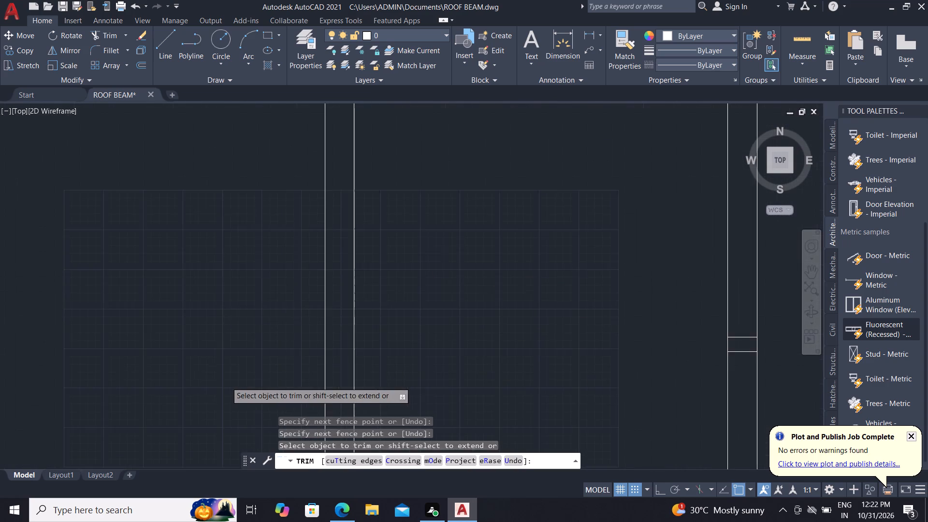
scroll(235, 361, "down", 2)
scroll(353, 375, "up", 4)
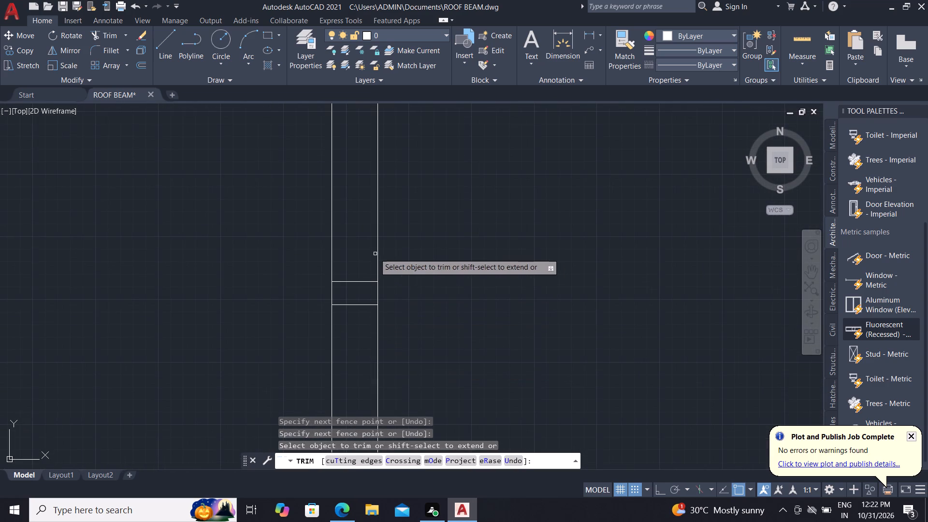
left_click(355, 249)
left_click(368, 329)
key("Escape")
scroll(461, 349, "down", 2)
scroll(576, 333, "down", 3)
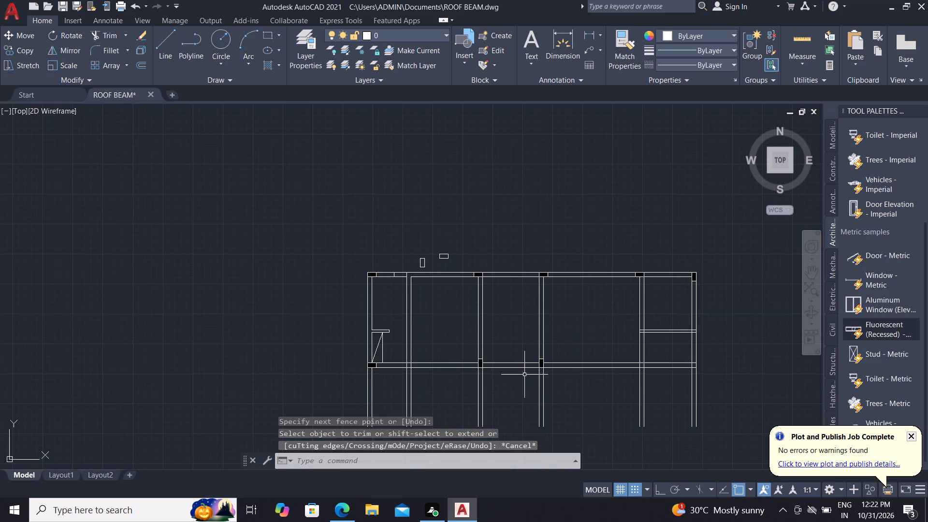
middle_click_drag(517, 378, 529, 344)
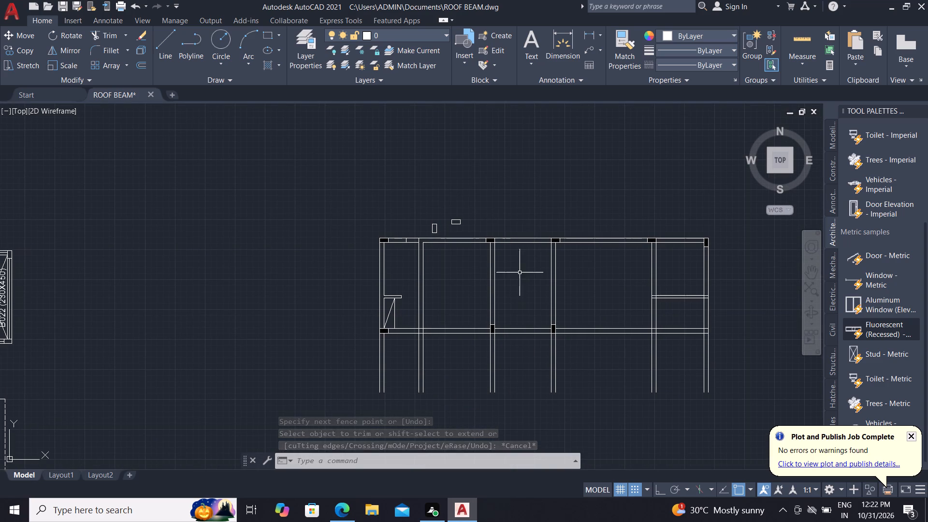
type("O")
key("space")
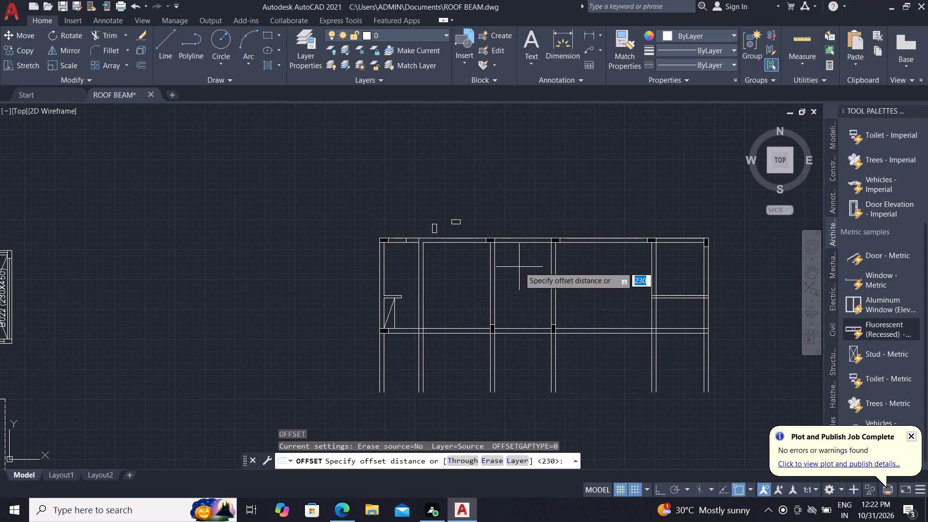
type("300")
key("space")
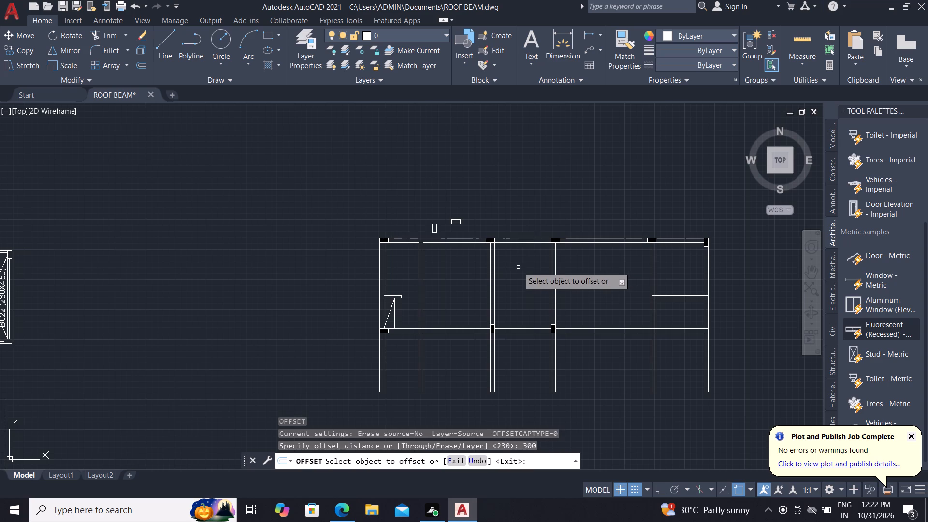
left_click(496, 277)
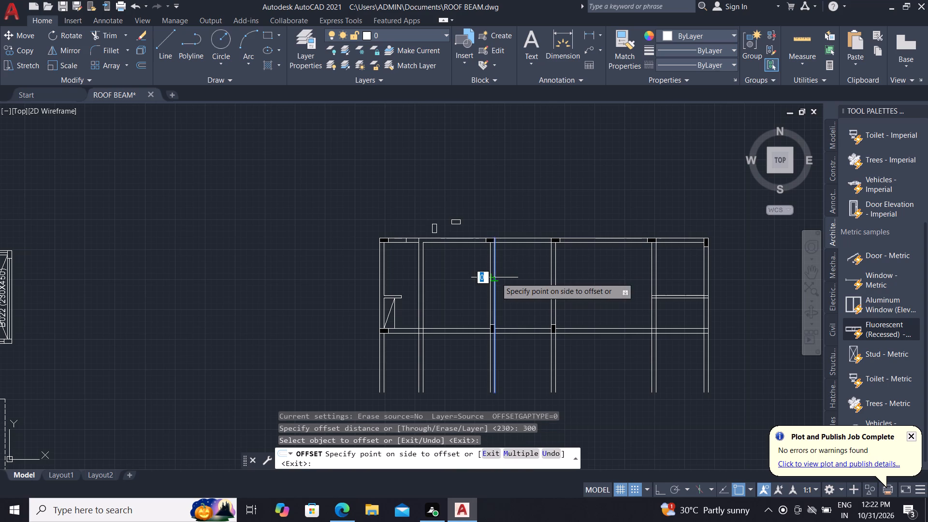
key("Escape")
Start an offset with ortho on, defining its distance by points from a first point between the fourth and fifth vertical pairs.
type("O 1")
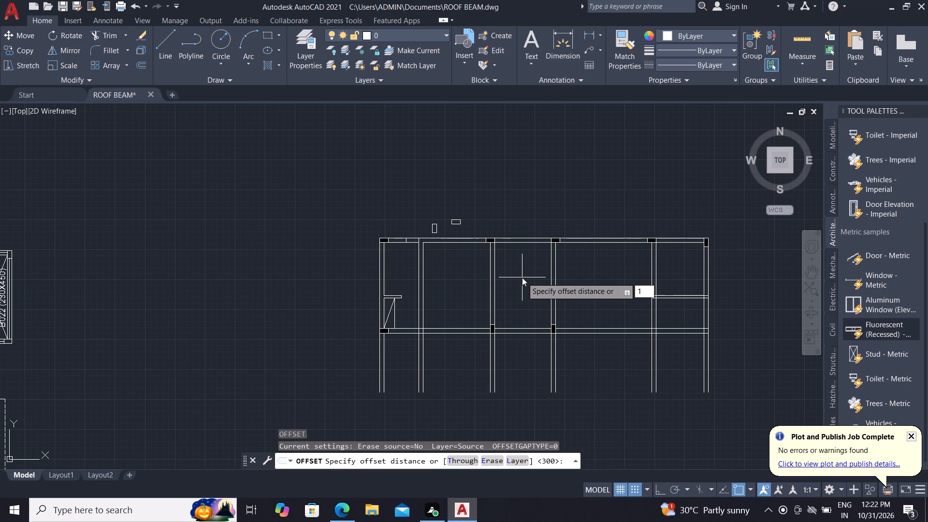
type("999")
key("BackSpace")
key("BackSpace")
key("BackSpace")
key("BackSpace")
key("BackSpace")
key("1")
type("00")
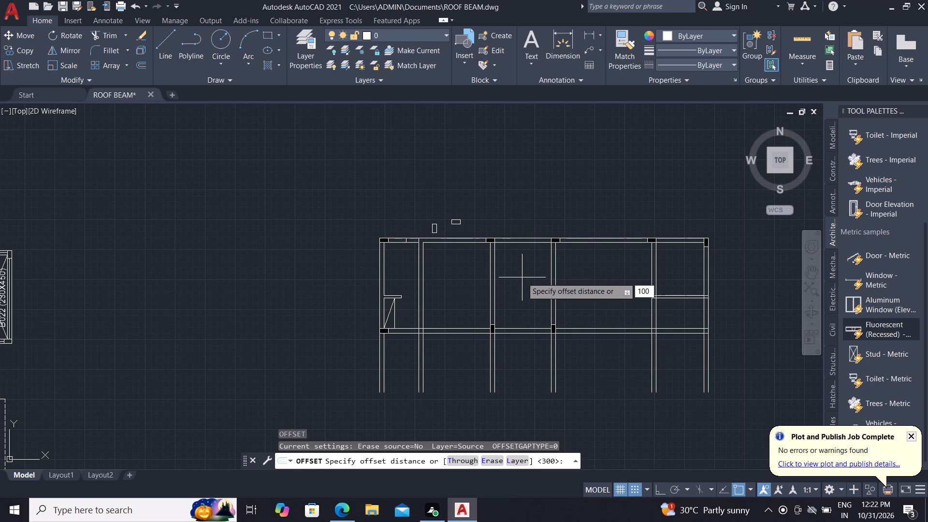
key("0")
left_click(637, 260)
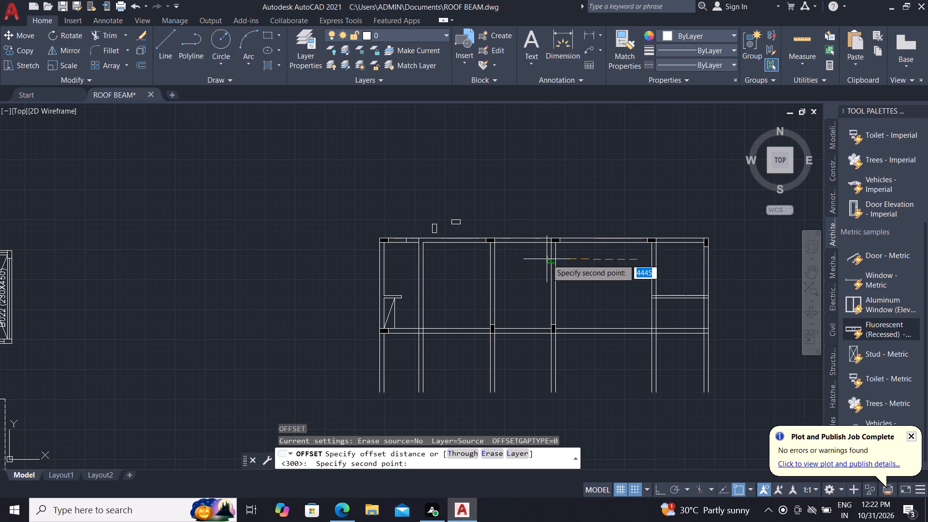
scroll(547, 259, "up", 3)
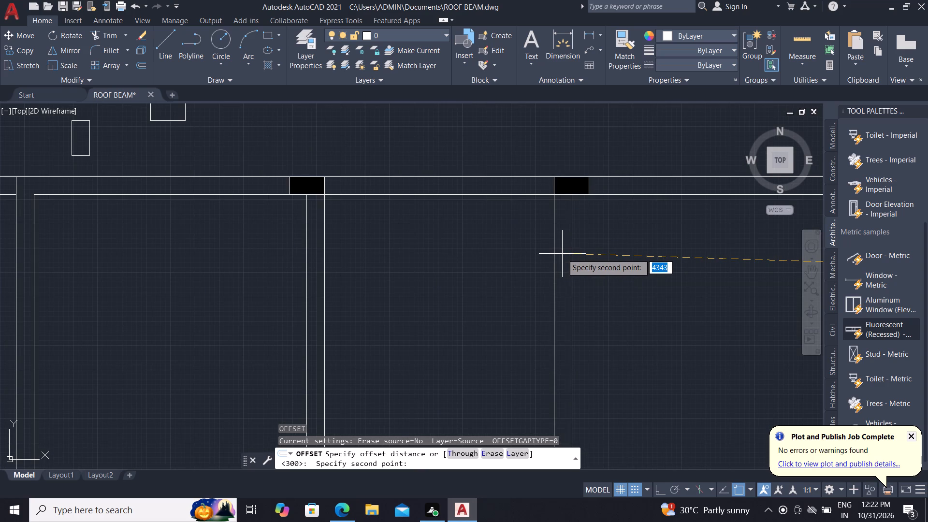
key("F8")
scroll(565, 259, "down", 2)
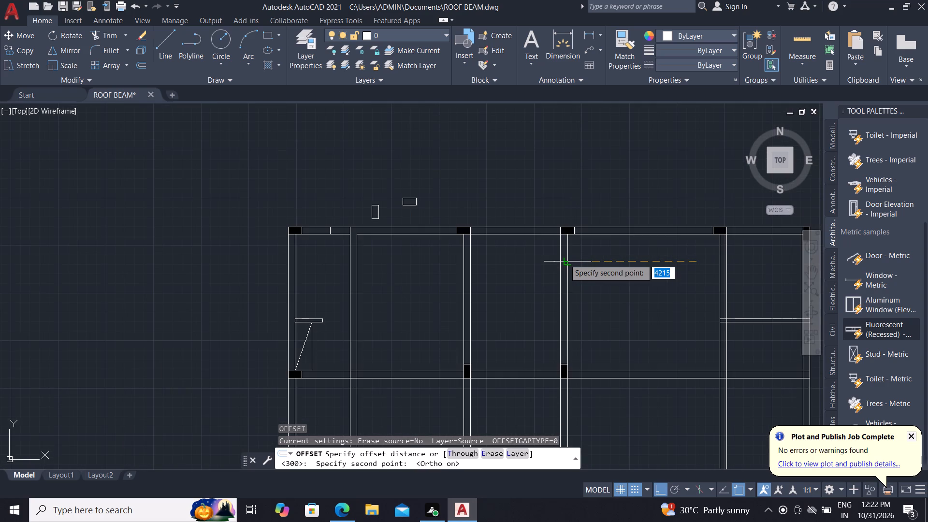
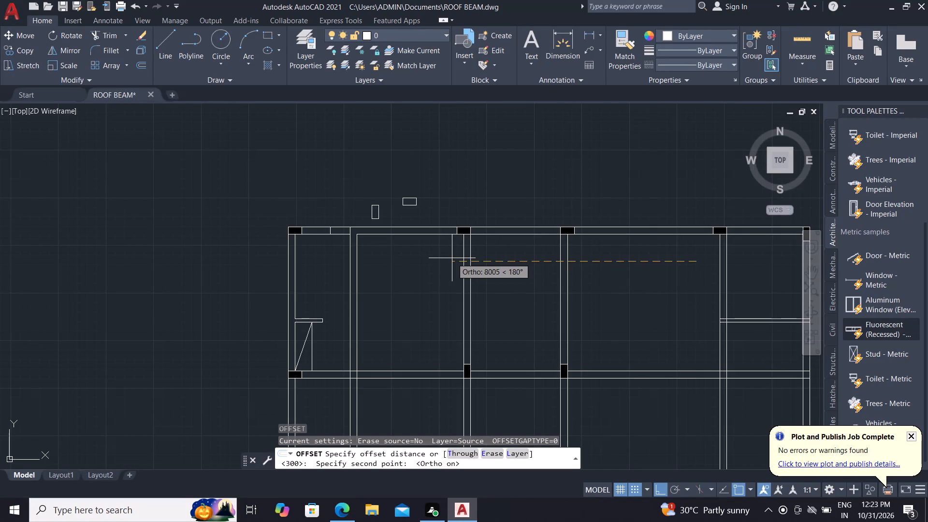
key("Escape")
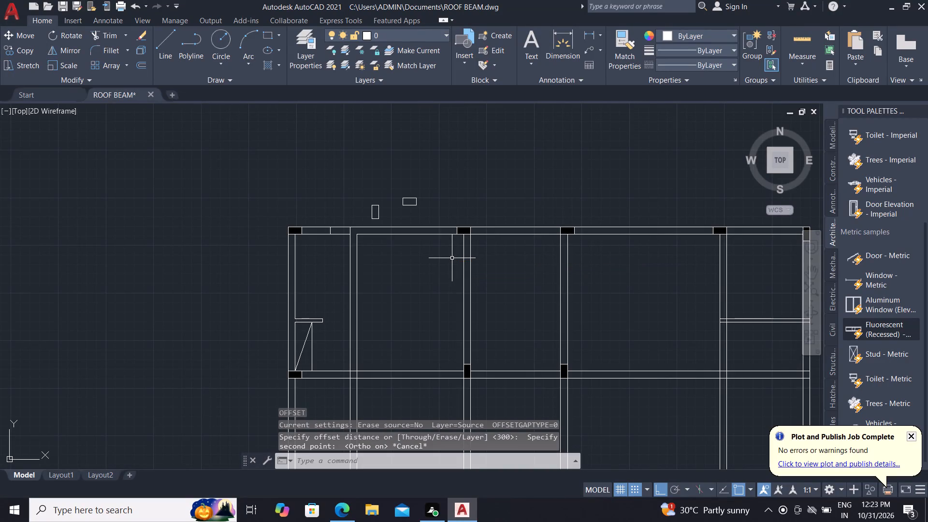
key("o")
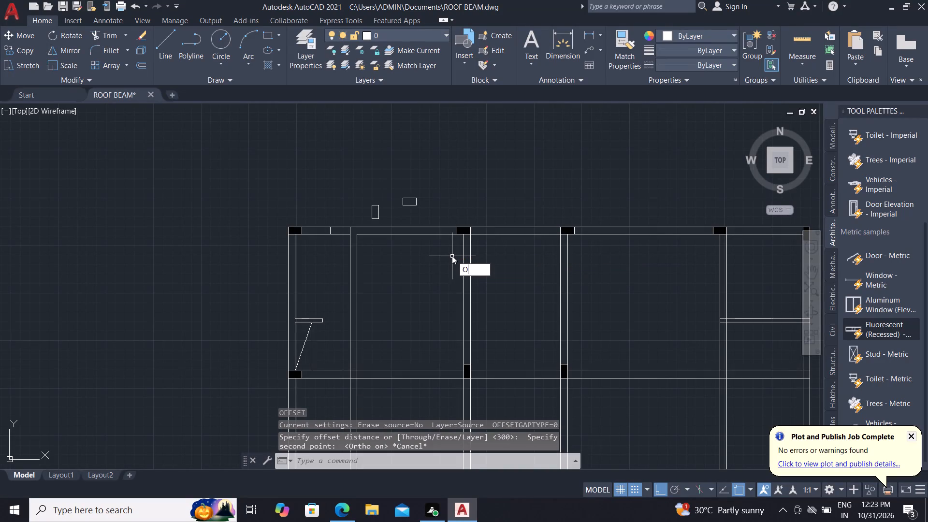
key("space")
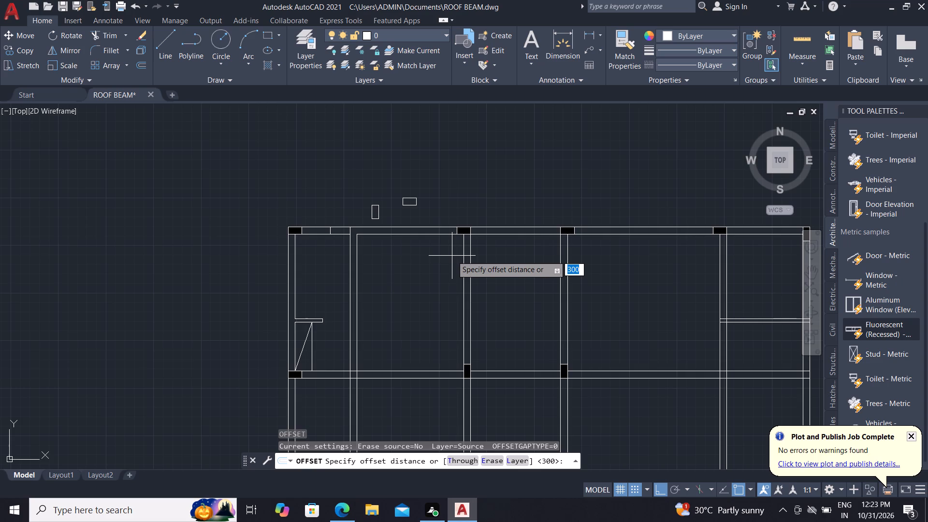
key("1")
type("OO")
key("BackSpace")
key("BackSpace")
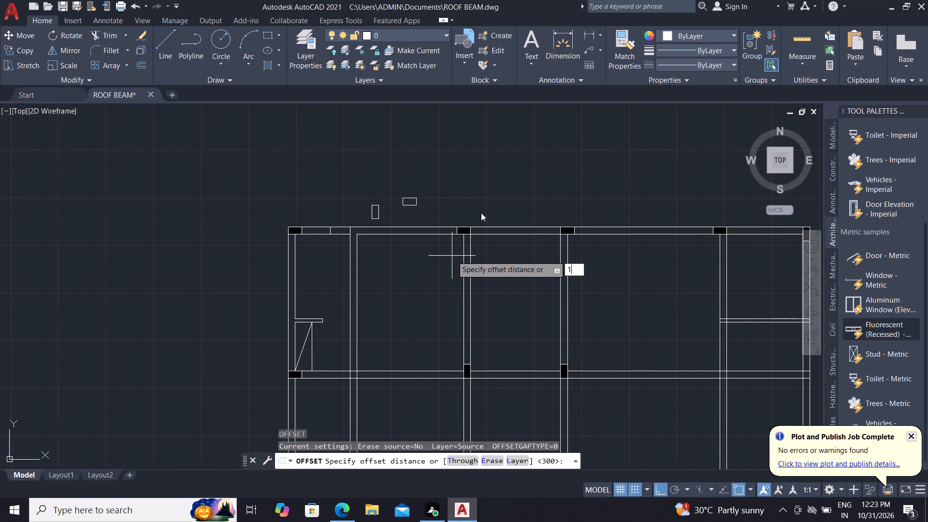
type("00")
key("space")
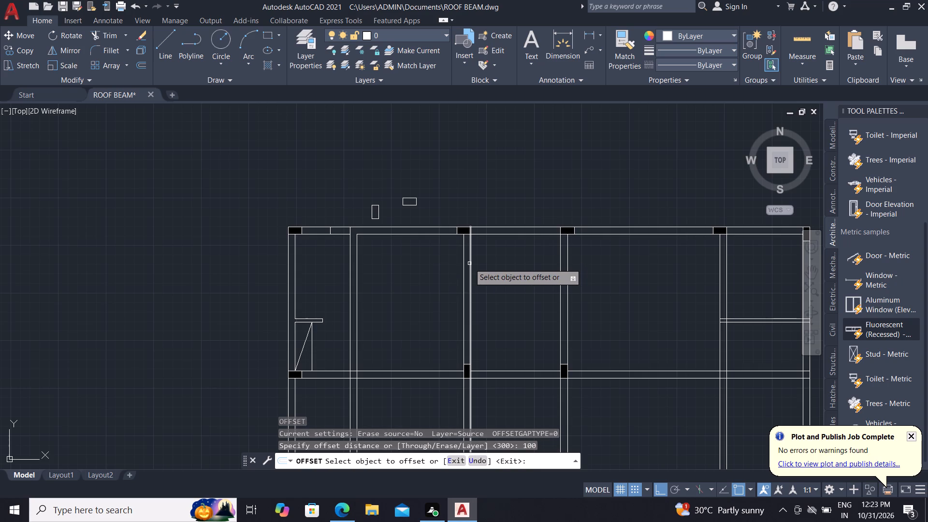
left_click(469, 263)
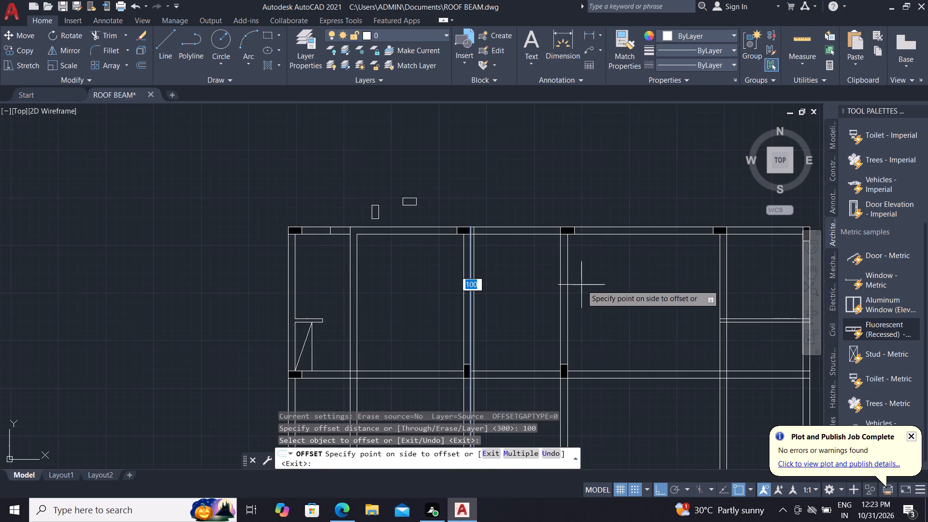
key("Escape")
Offset the third vertical pair's right line by 1000 toward the fourth vertical pair.
type("O")
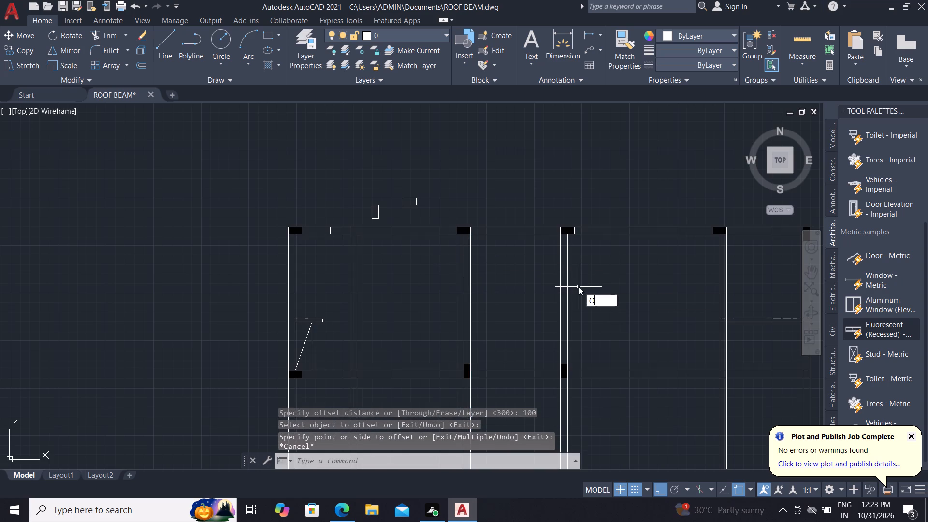
key("space")
type("10000")
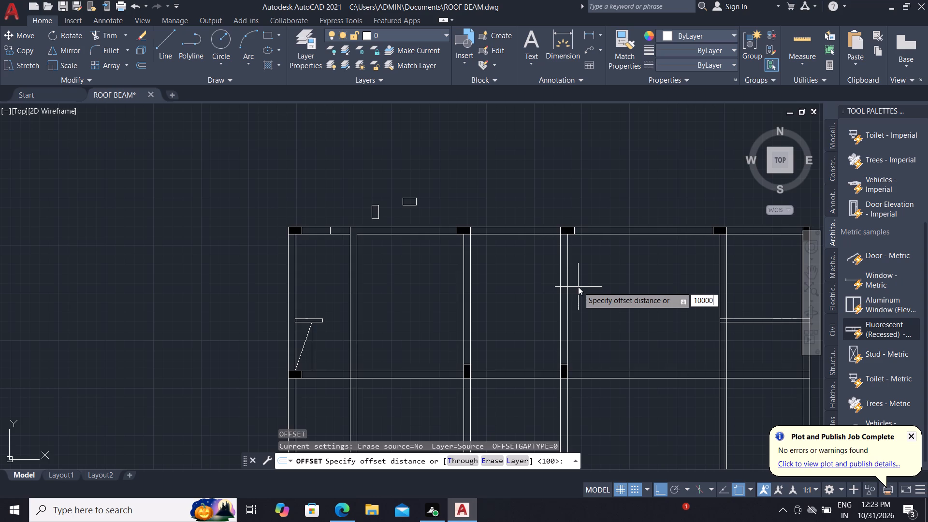
key("BackSpace")
key("space")
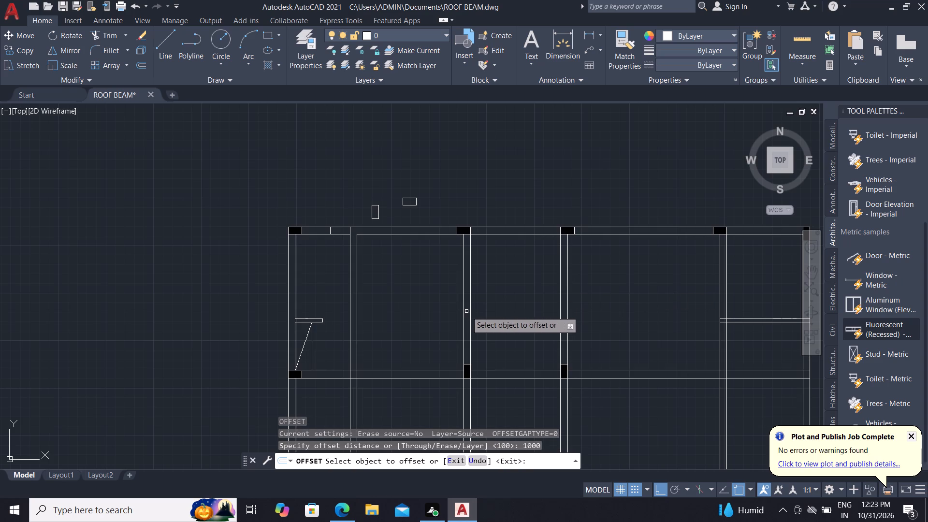
left_click(472, 312)
left_click(504, 312)
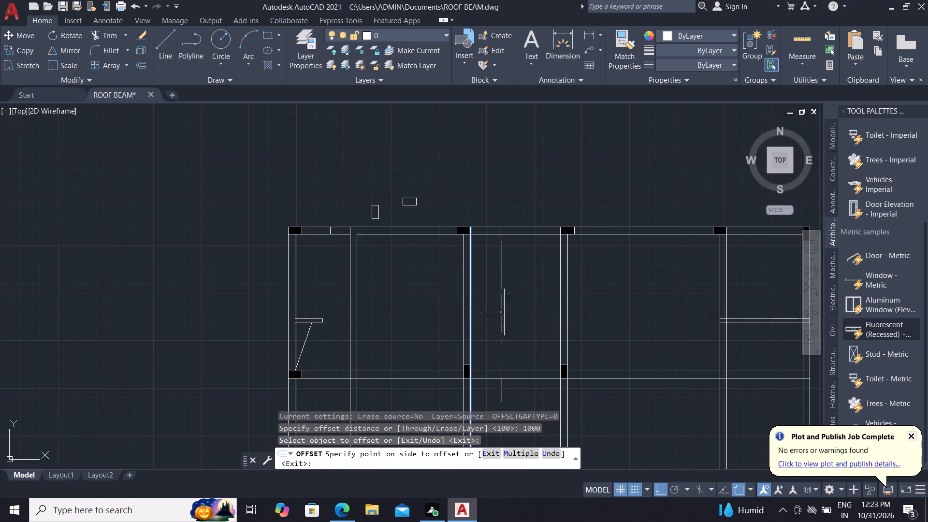
Offset the inner line of the top horizontal pair by 1000 downward into the bays.
left_click(514, 236)
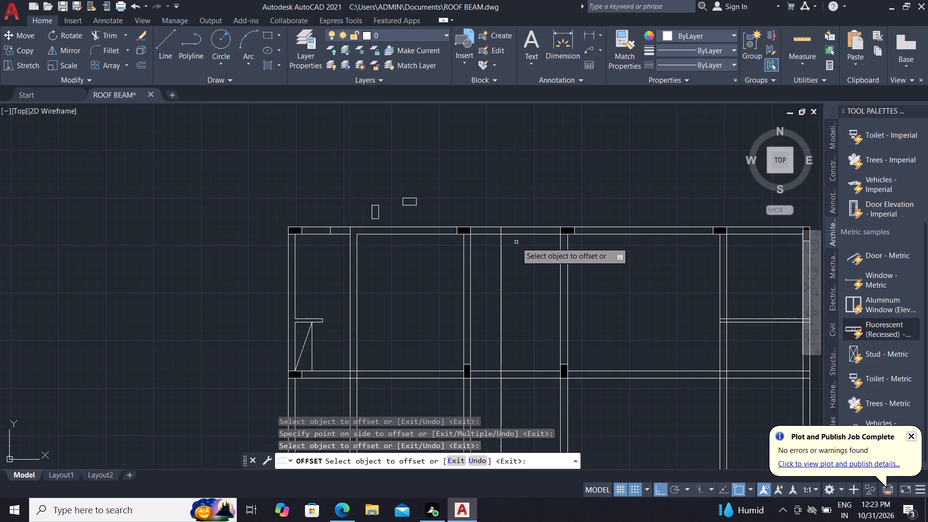
left_click(520, 236)
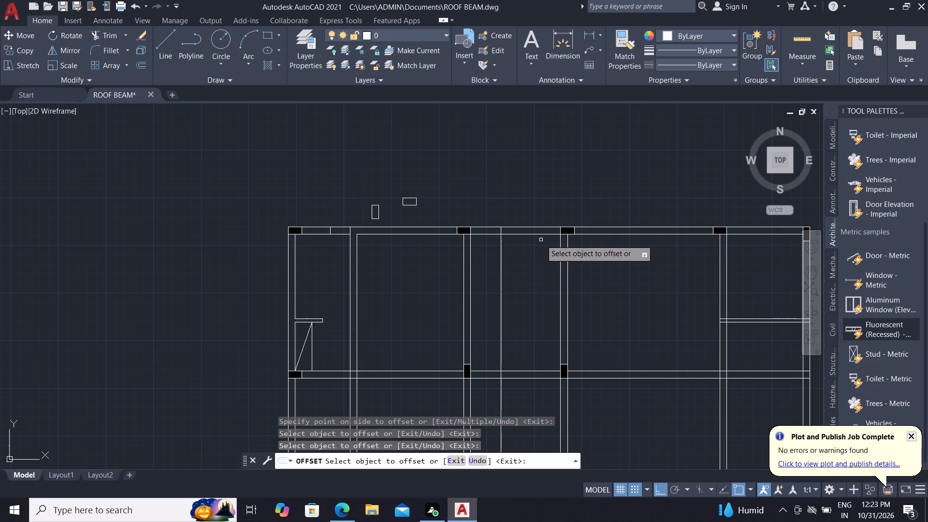
left_click(541, 238)
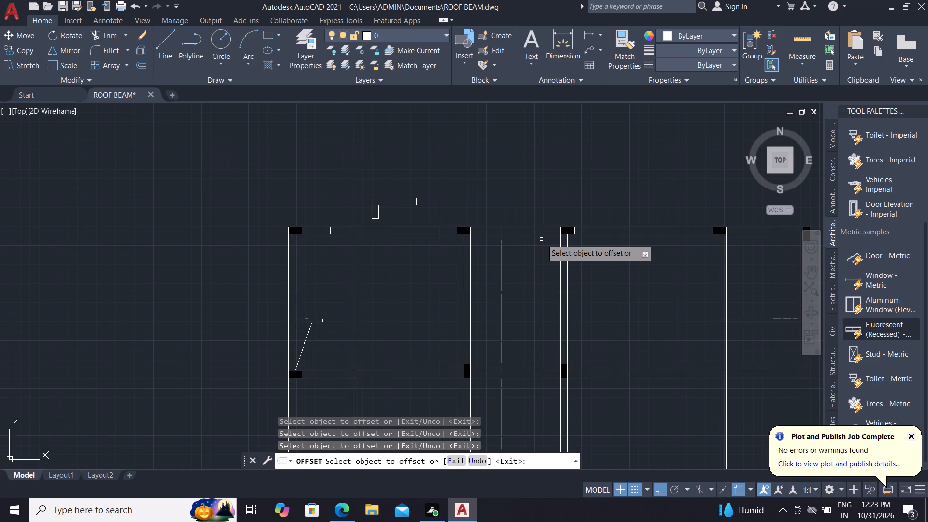
left_click(543, 234)
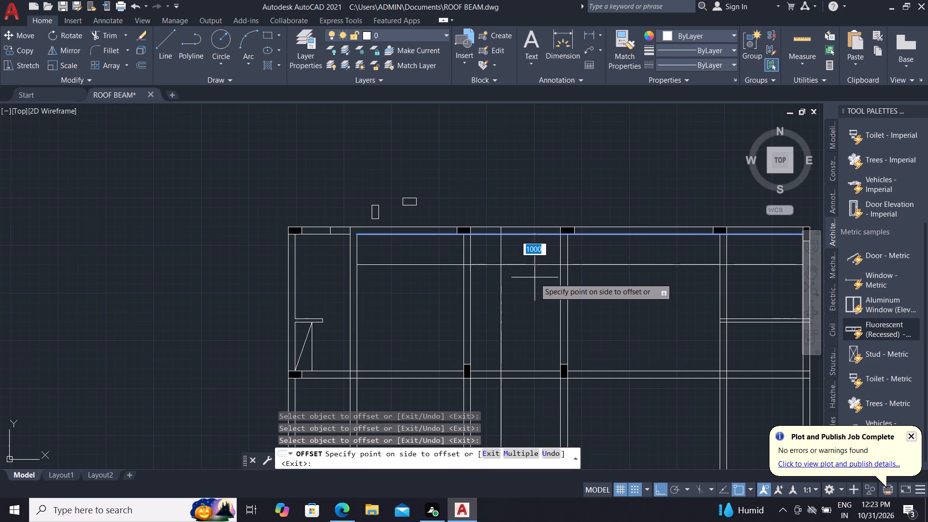
left_click(535, 284)
key("Escape")
Trim the two 1000-unit offset lines to a corner between the third and fourth vertical pairs, clearing the pieces left of and above it.
type("TR")
key("space")
left_click(426, 259)
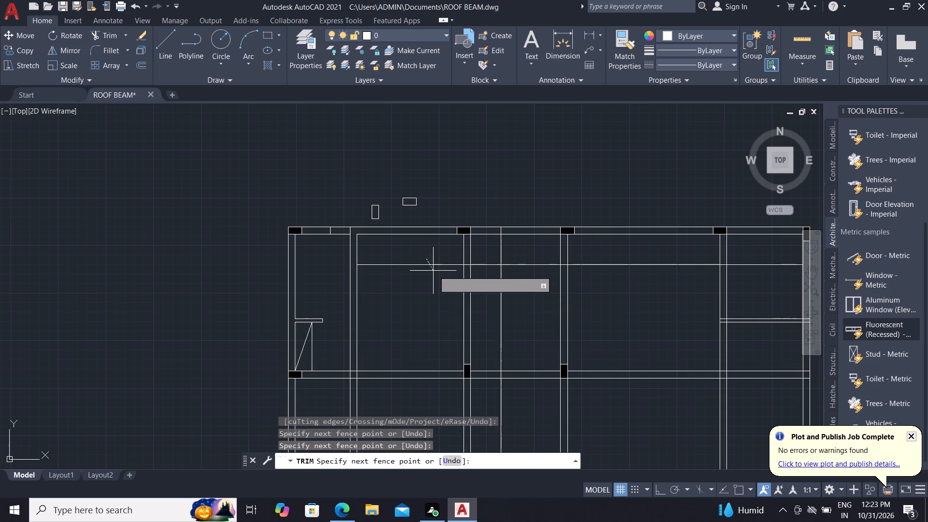
left_click(434, 271)
scroll(463, 260, "up", 1)
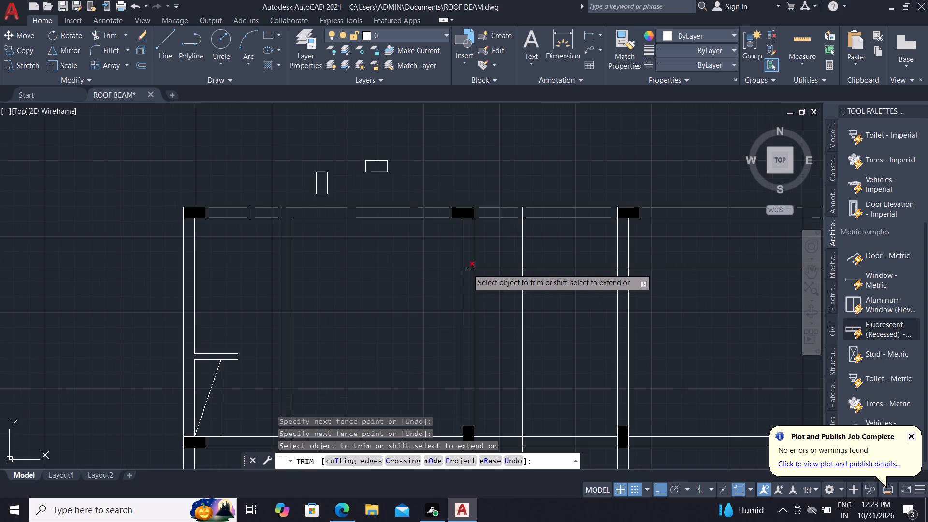
left_click(469, 265)
left_click(485, 278)
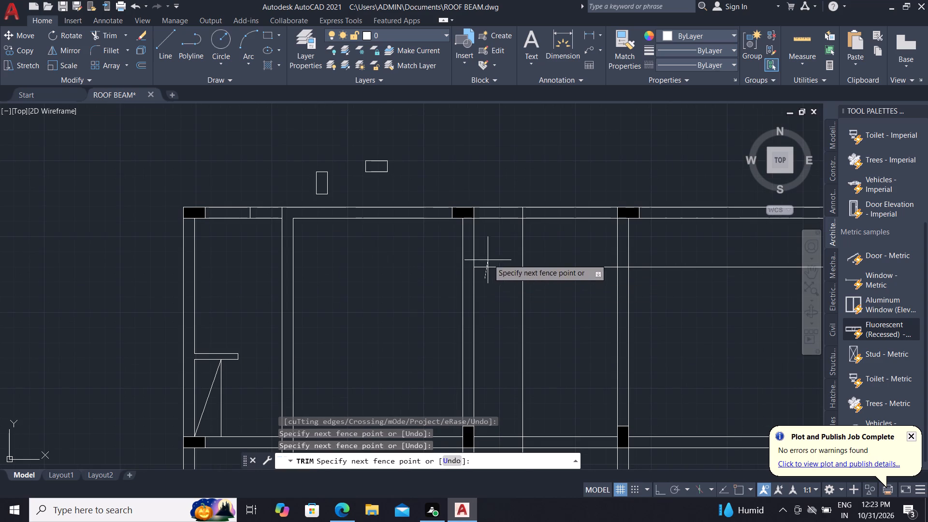
left_click(532, 245)
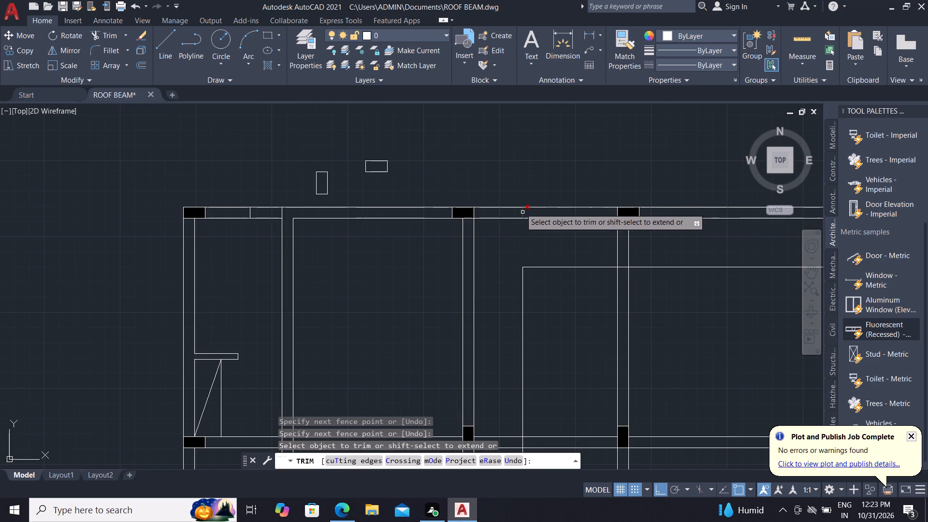
left_click(518, 202)
left_click(508, 183)
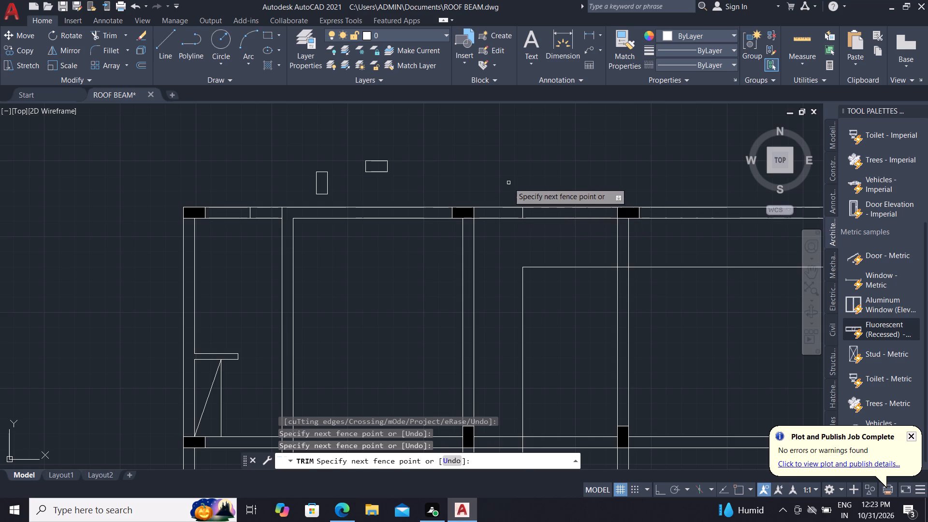
left_click(522, 213)
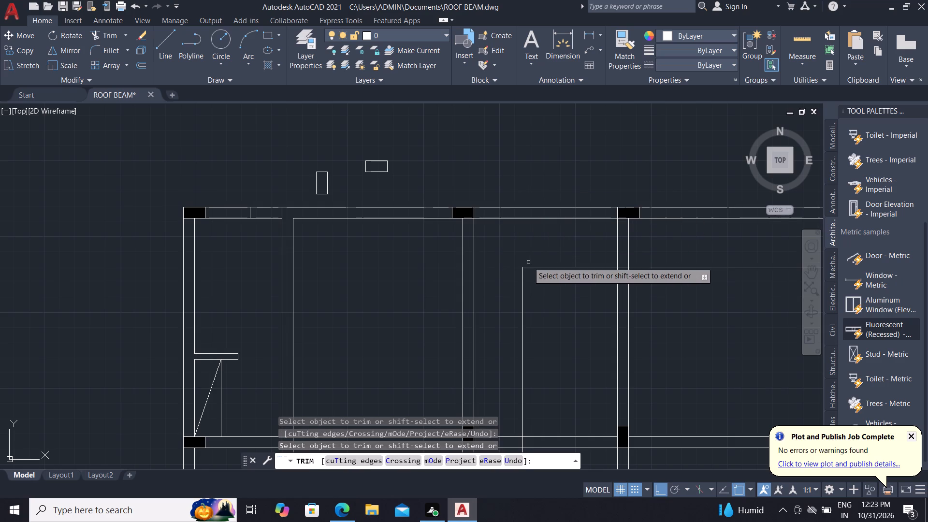
Trim the offset horizontal line between the fourth and fifth vertical pairs and erase its remainder beyond the fifth pair.
scroll(529, 262, "down", 1)
left_click(621, 264)
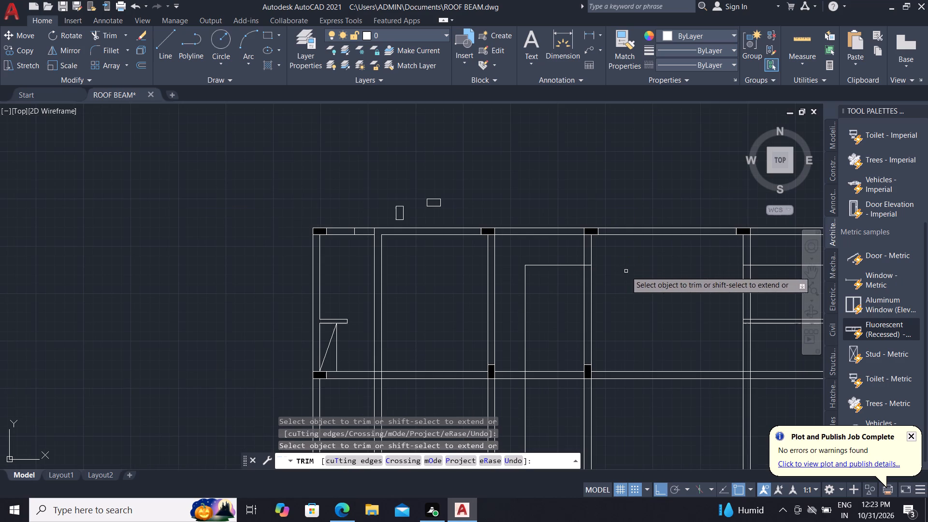
key("Escape")
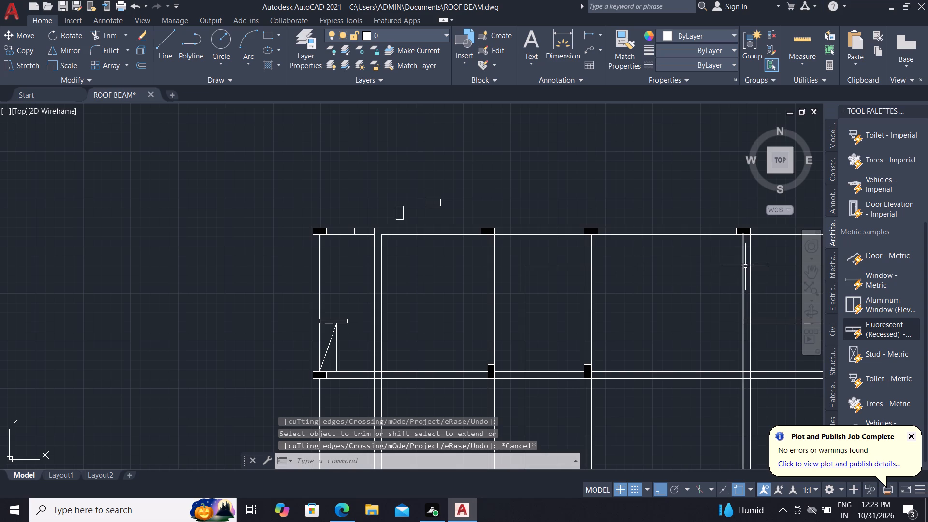
left_click(745, 265)
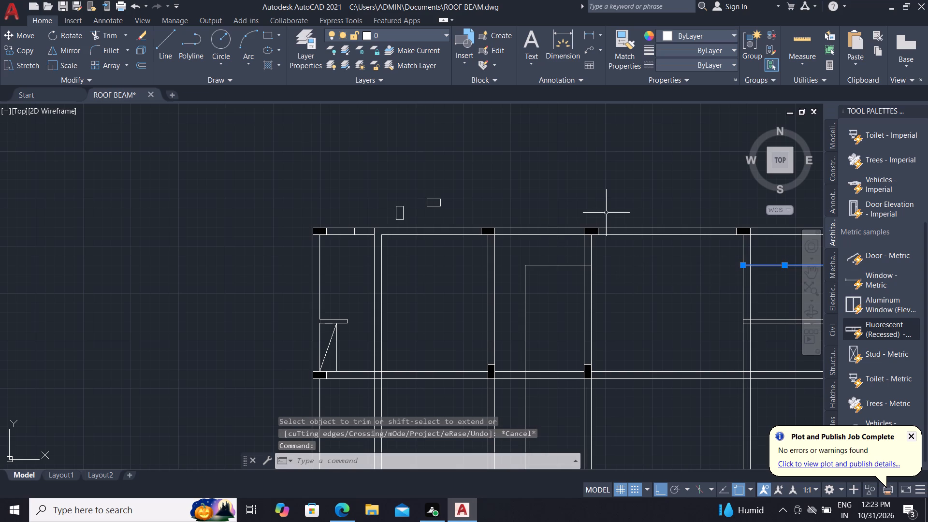
key("Delete")
Draw a 1230-unit vertical line from the offset horizontal line's midpoint up to the outer line of the top pair.
scroll(576, 261, "up", 2)
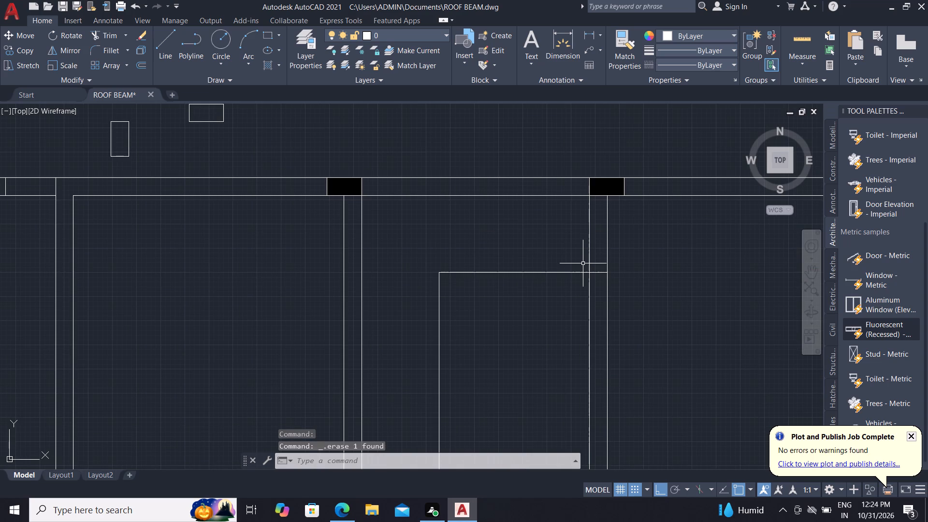
key("l")
key("space")
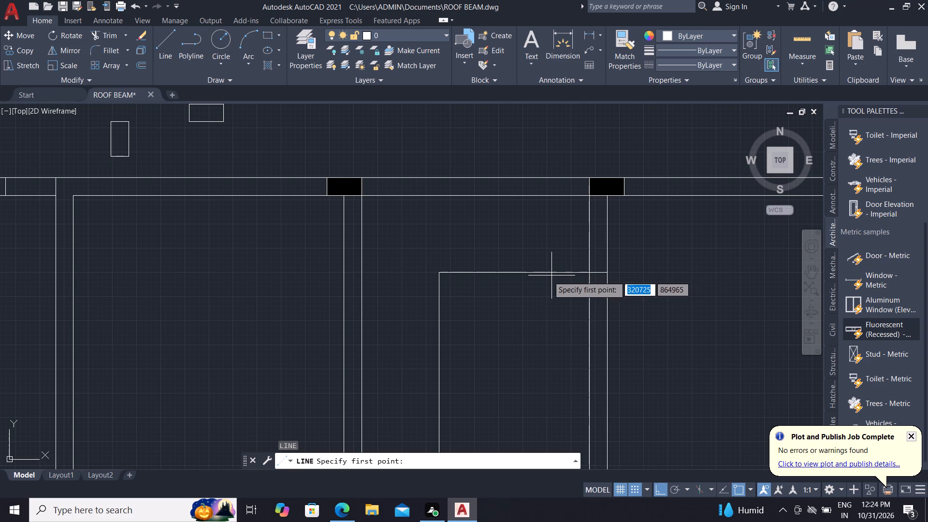
left_click(522, 274)
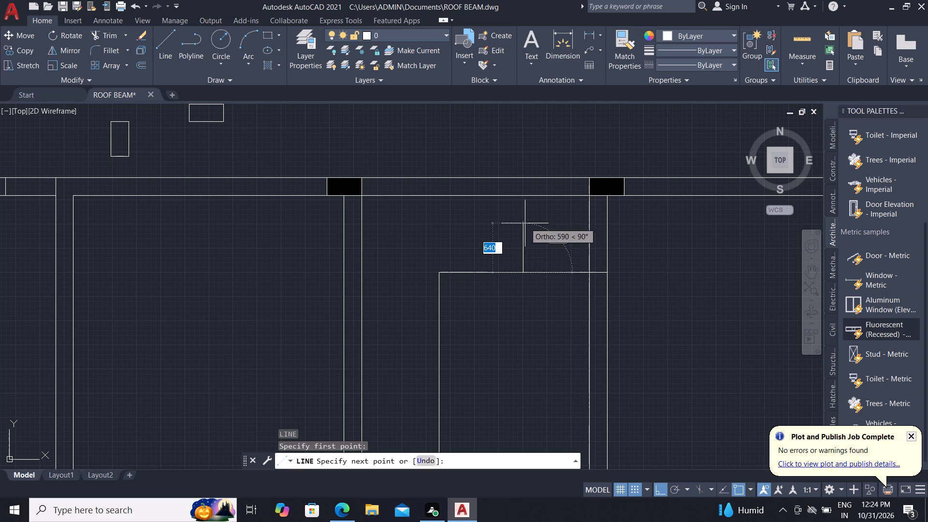
left_click(522, 174)
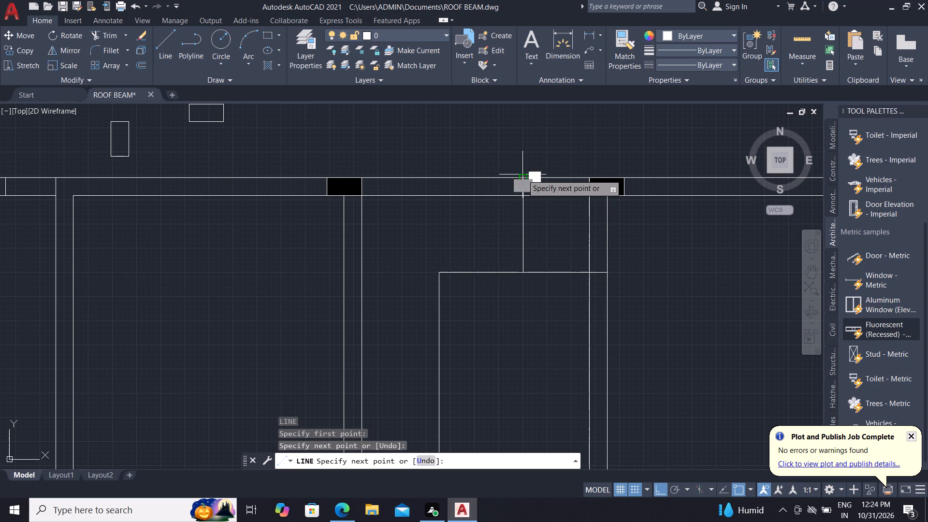
key("Escape")
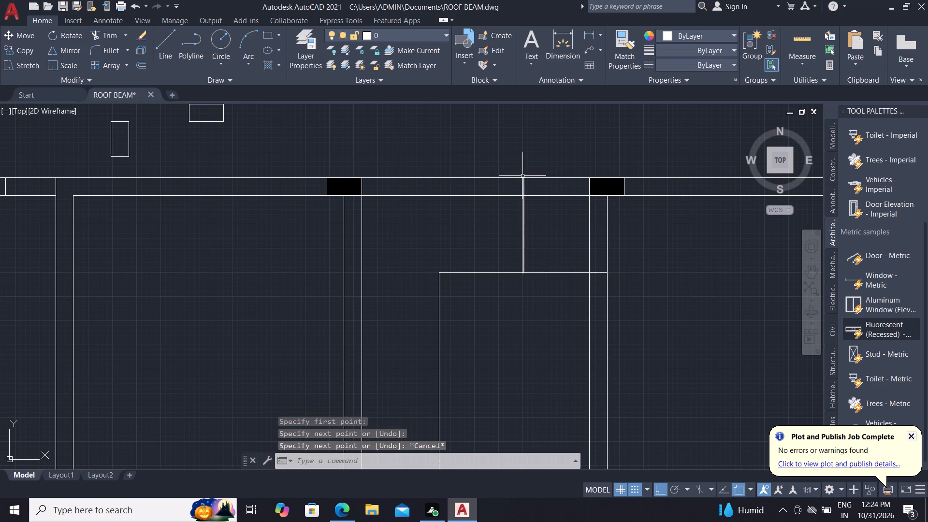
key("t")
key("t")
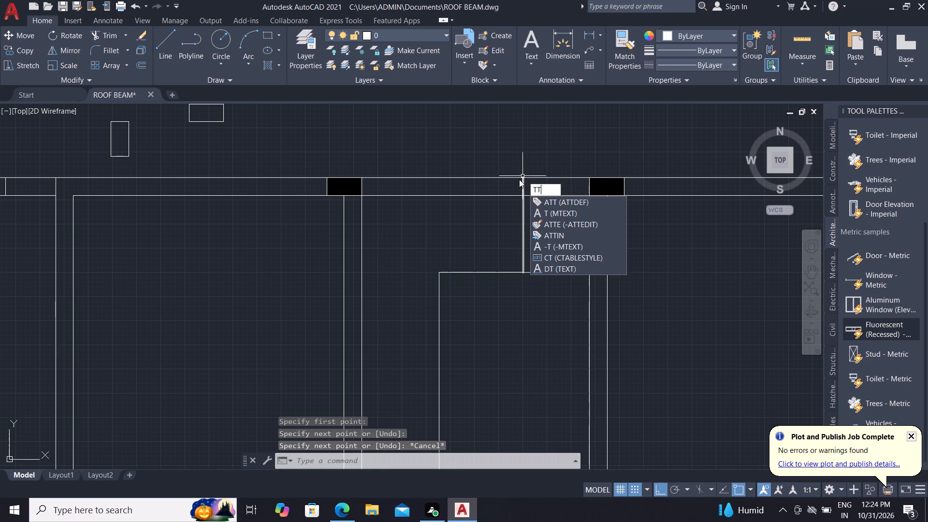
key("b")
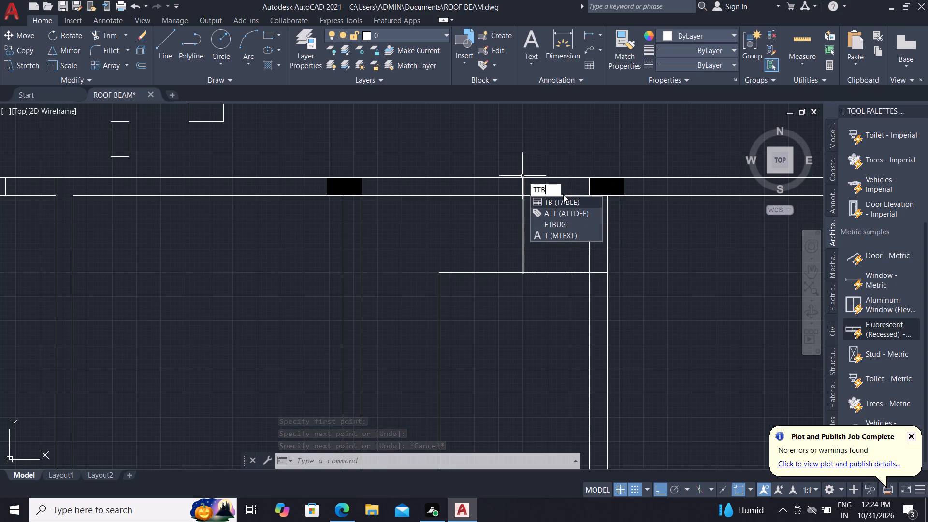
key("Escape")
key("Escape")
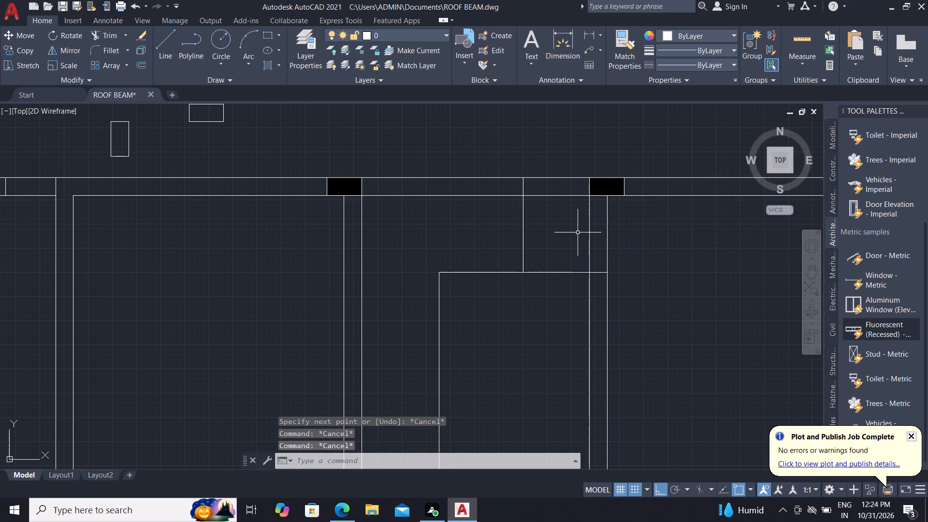
Trim the top horizontal pair and the offset horizontal line between the 1230-unit vertical line and the fourth vertical pair.
type("TR")
key("space")
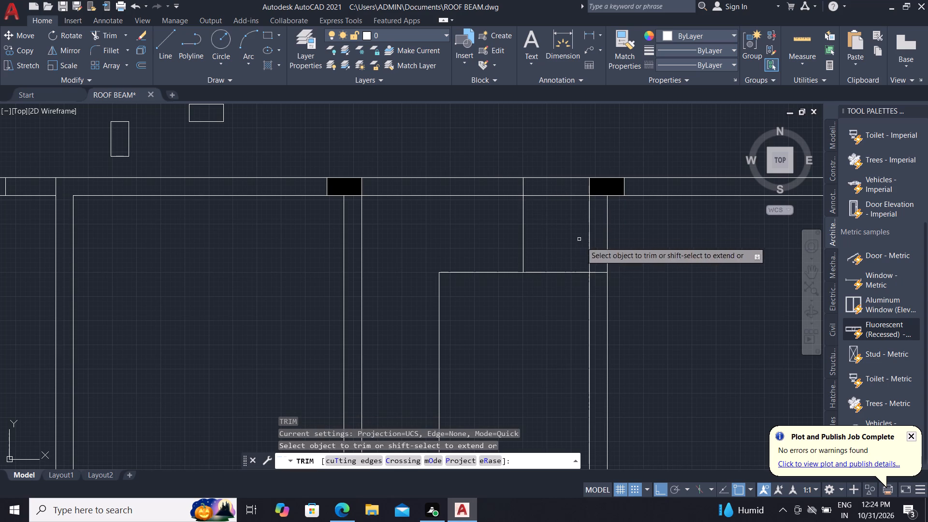
left_click(602, 271)
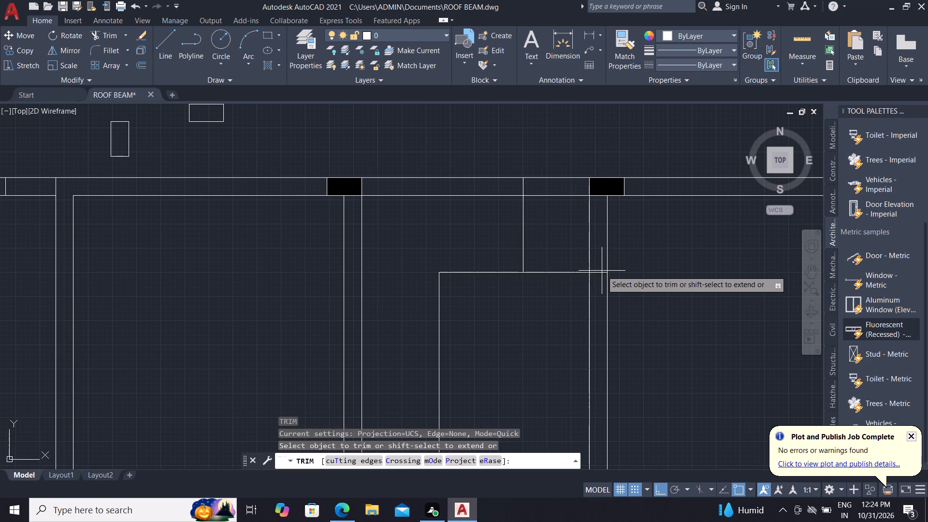
left_click(598, 227)
left_click(565, 164)
left_click(565, 214)
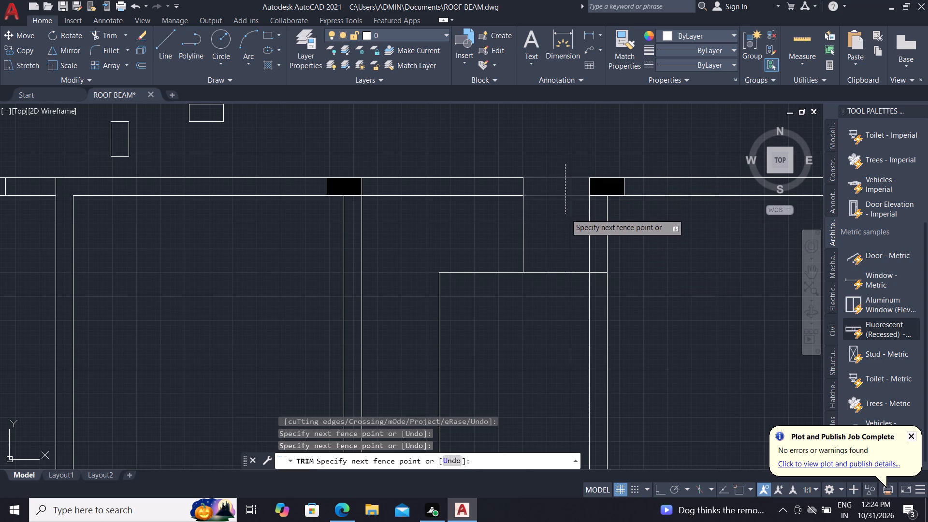
left_click(567, 232)
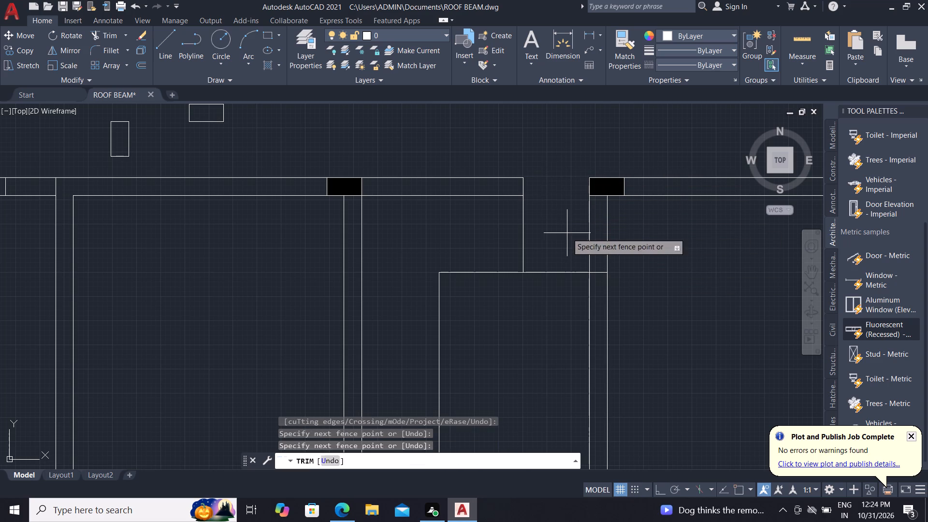
left_click(561, 281)
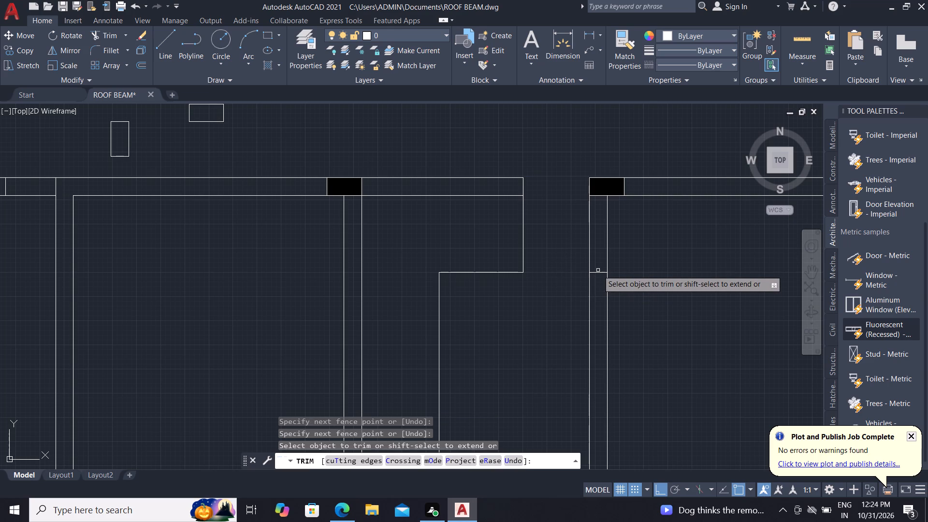
Trim away the leftover horizontal stub inside the fourth vertical pair and the pair's right-hand line below the top column.
left_click(598, 270)
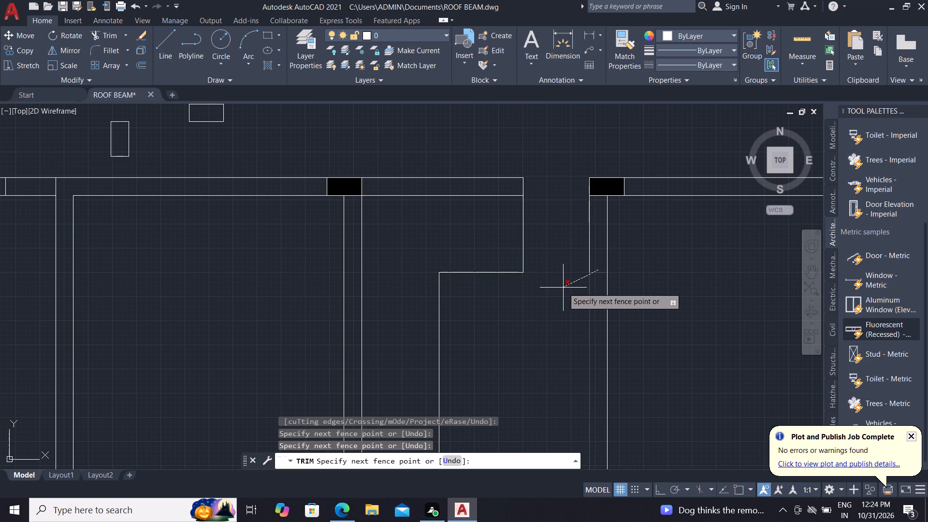
left_click(609, 287)
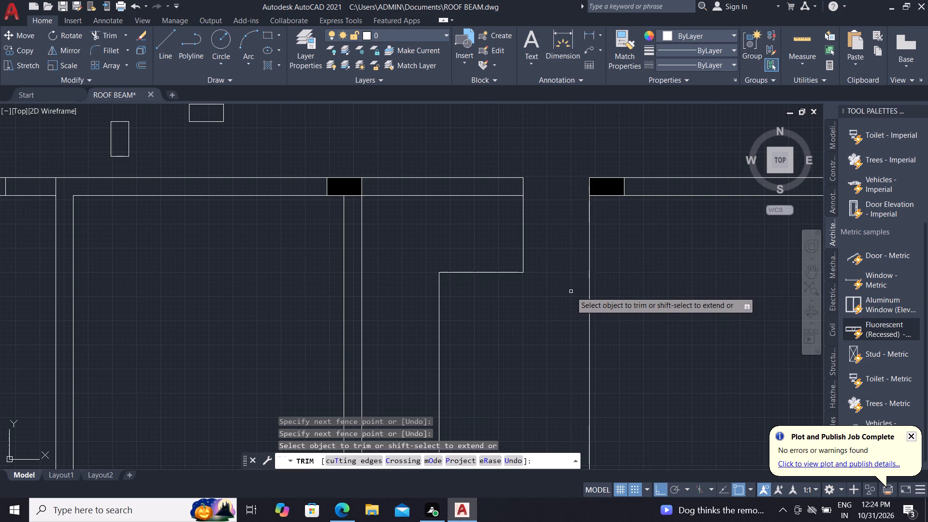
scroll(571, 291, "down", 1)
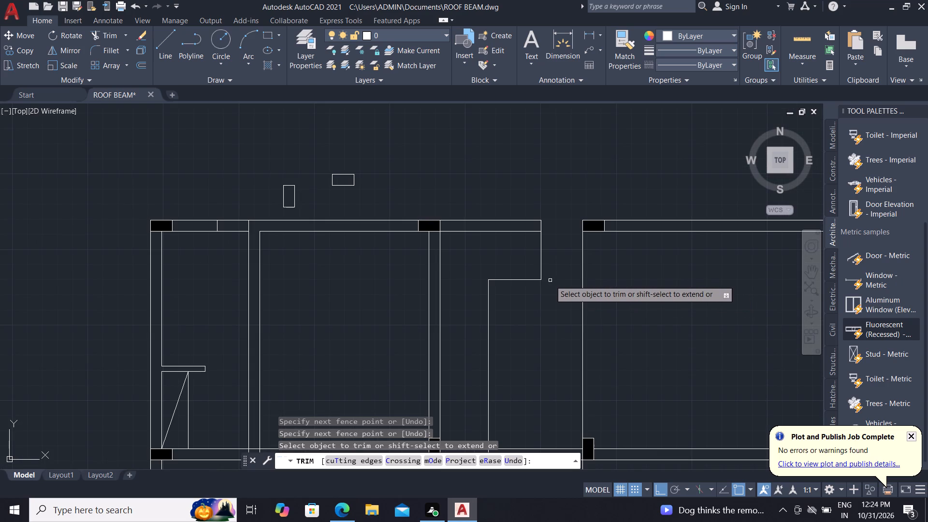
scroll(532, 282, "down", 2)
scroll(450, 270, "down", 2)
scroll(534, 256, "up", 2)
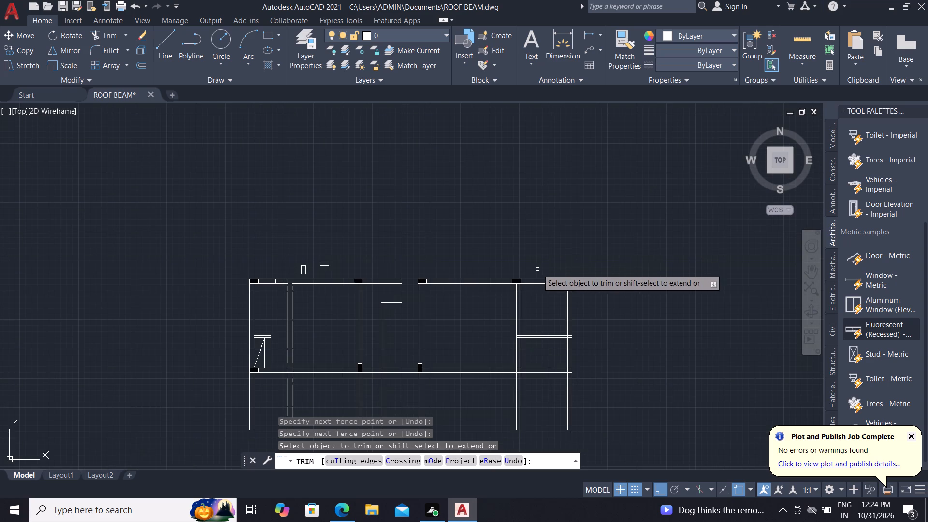
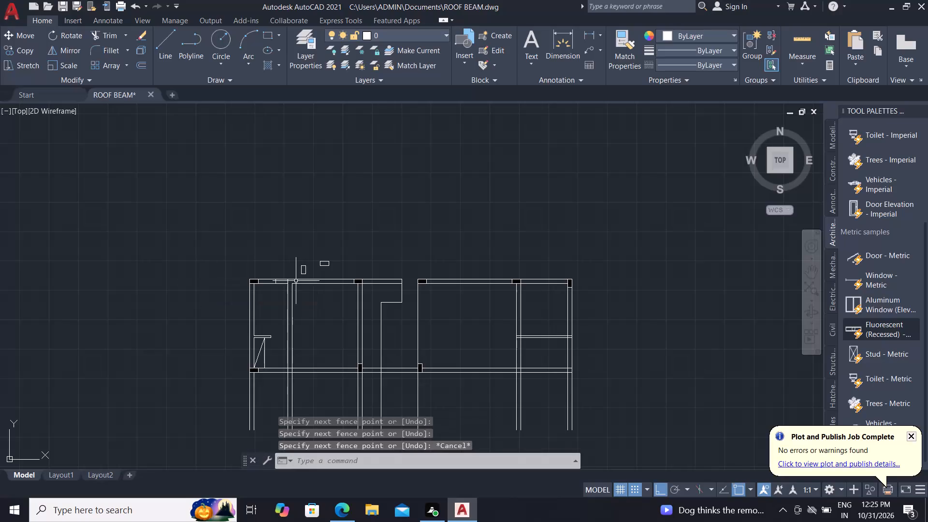
Copy the top column at the fifth vertical pair to the junction of the lower horizontal pair and the rightmost vertical pair.
scroll(567, 313, "up", 3)
scroll(555, 259, "up", 1)
middle_click_drag(555, 259, 547, 257)
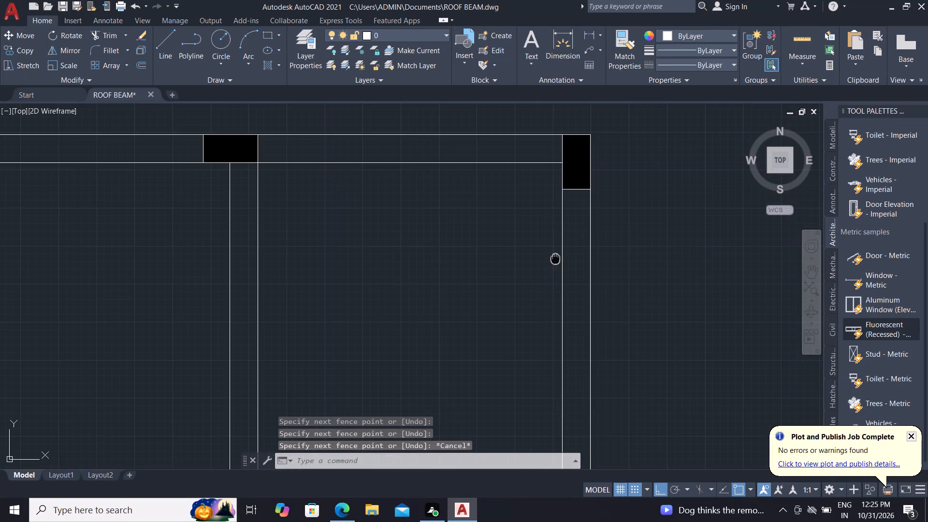
middle_click_drag(547, 257, 506, 267)
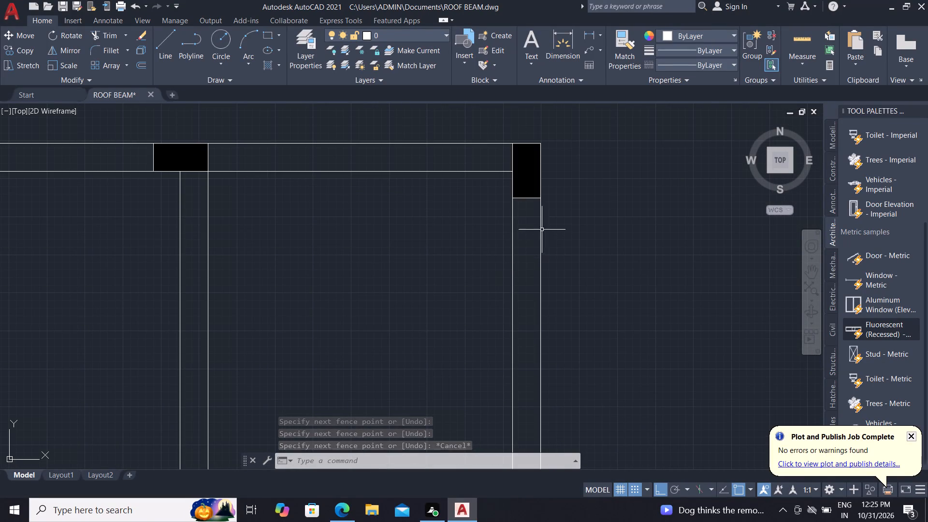
scroll(528, 210, "down", 3)
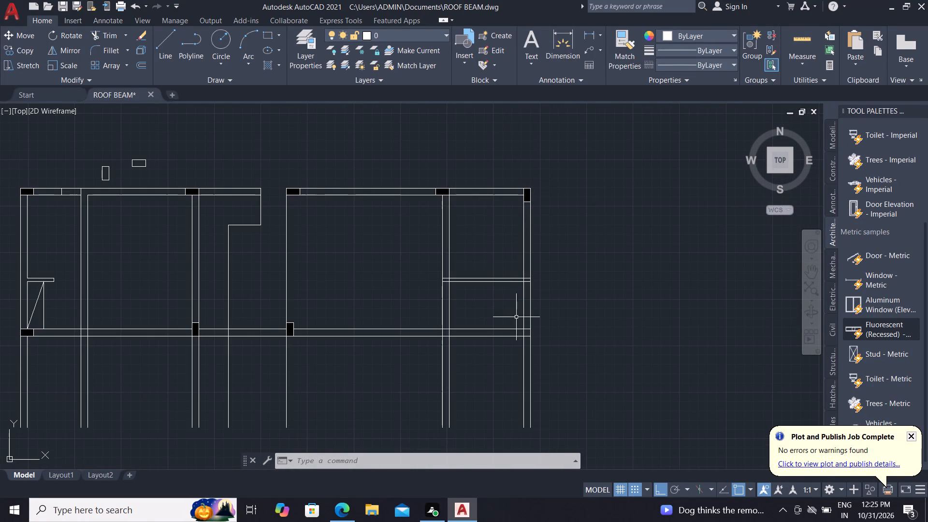
scroll(451, 172, "up", 2)
key("c")
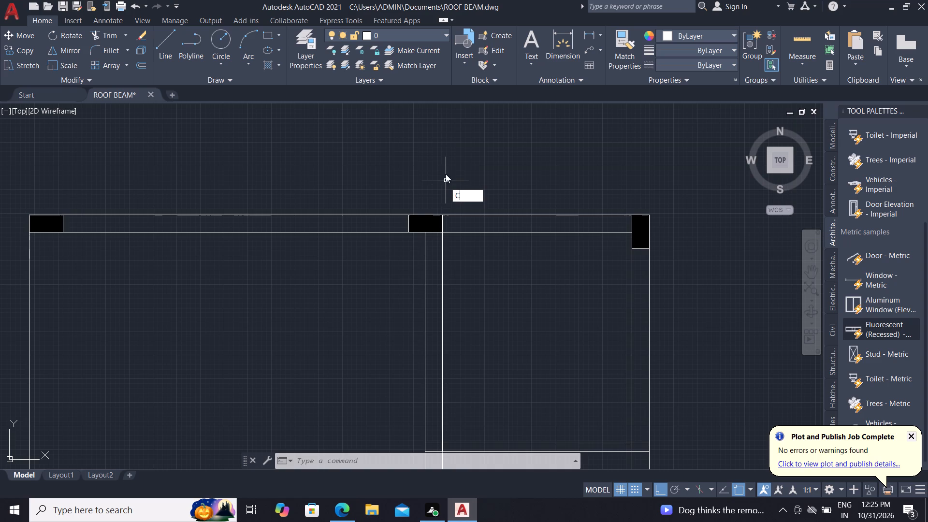
key("o")
key("space")
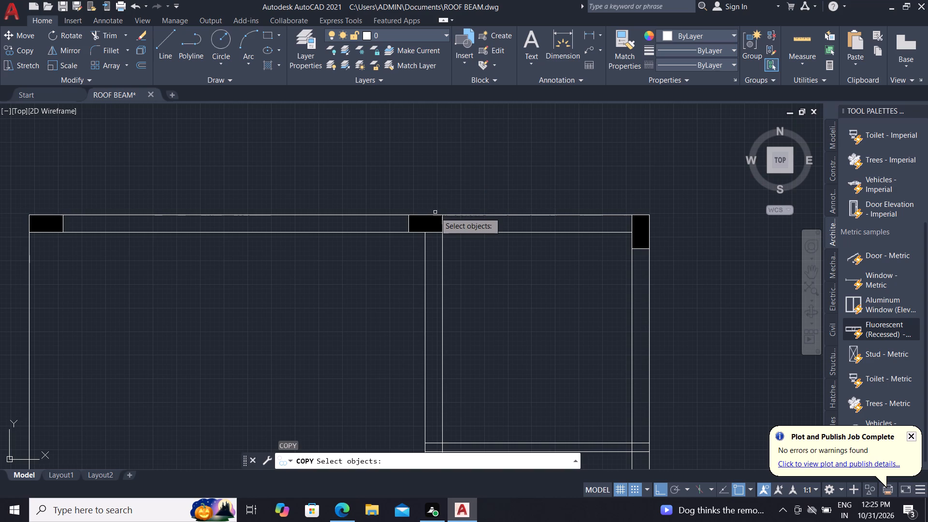
left_click(436, 213)
right_click(434, 211)
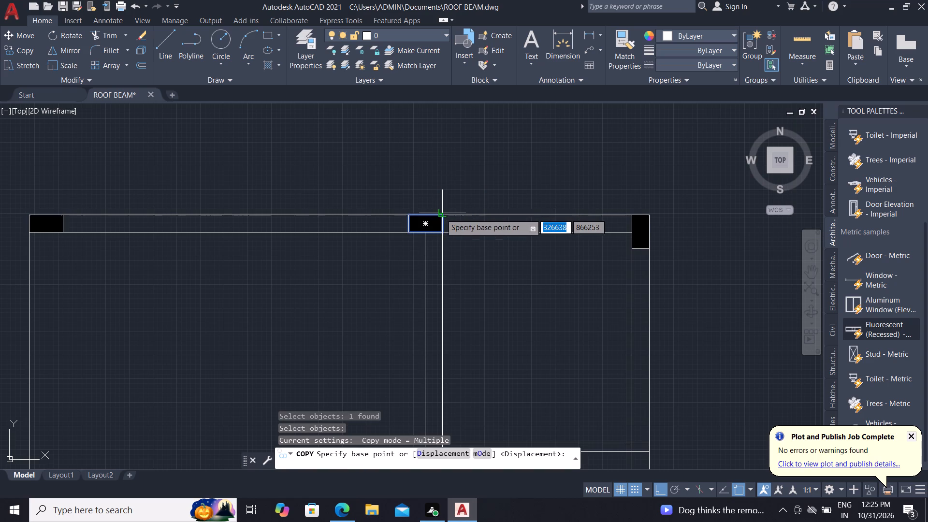
left_click(440, 231)
scroll(443, 212, "down", 2)
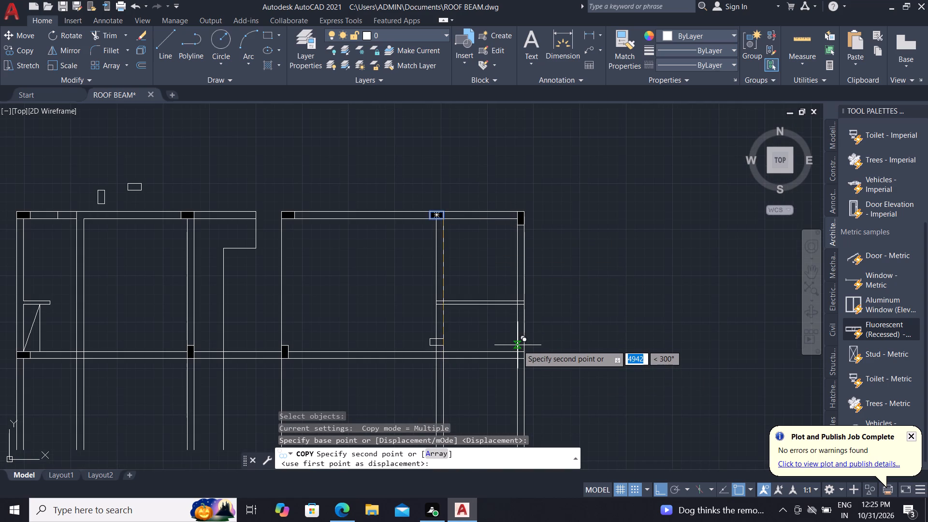
key("F8")
left_click(523, 358)
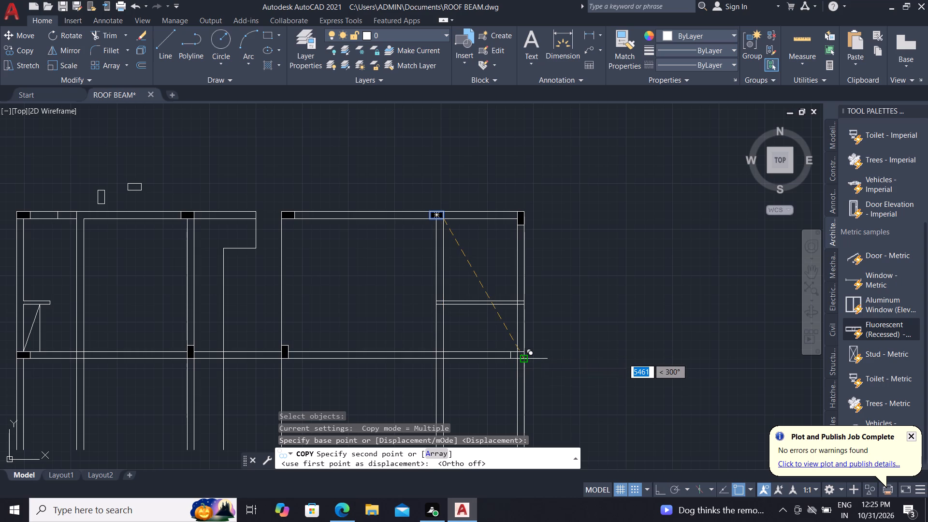
key("Escape")
Trim the vertical line segment crossing the copied column outline at the lower end of the rightmost vertical pair.
key("t")
key("r")
key("space")
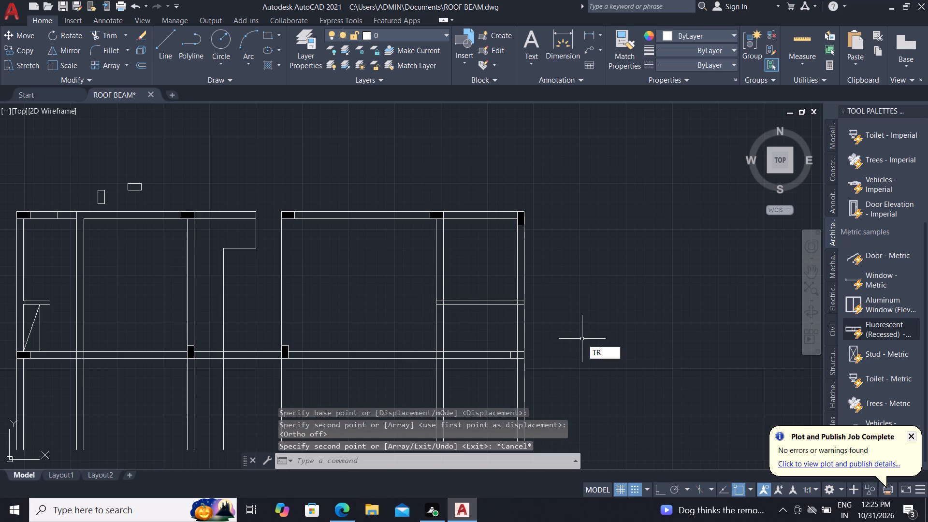
scroll(518, 354, "up", 3)
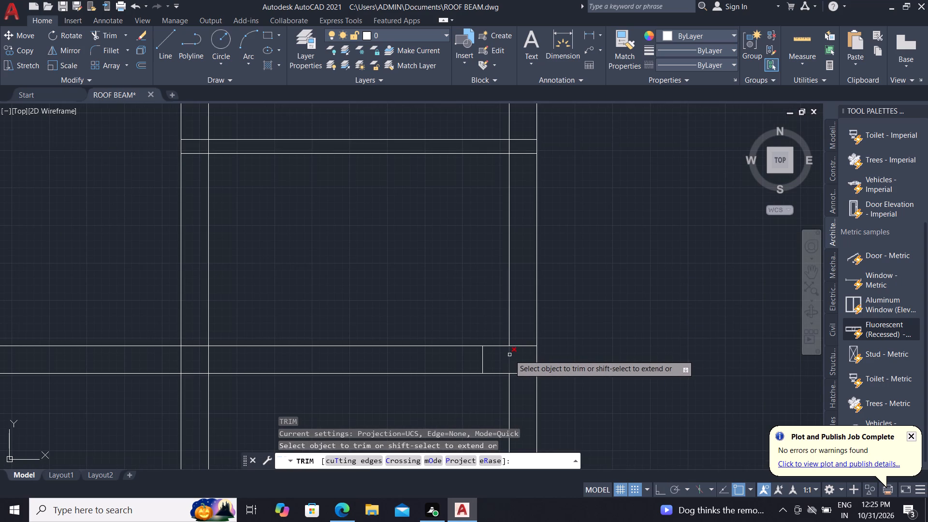
left_click(510, 355)
key("Escape")
Hatch the copied column at the junction of the lower horizontal pair and the rightmost vertical pair.
type("H")
key("space")
left_click(512, 356)
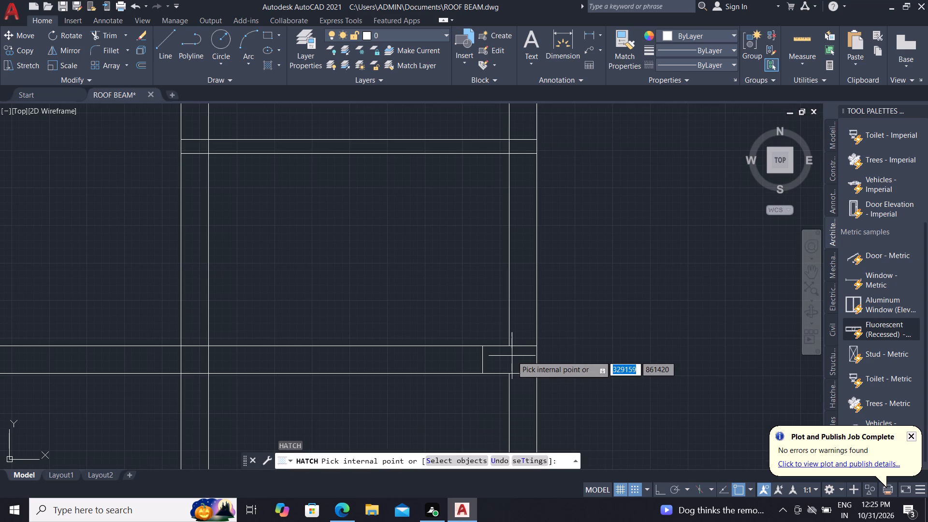
key("Escape")
Trim the short 115-unit horizontal pair where it overlaps the rightmost vertical pair, and open the inner vertical line between its two lines.
scroll(463, 337, "down", 2)
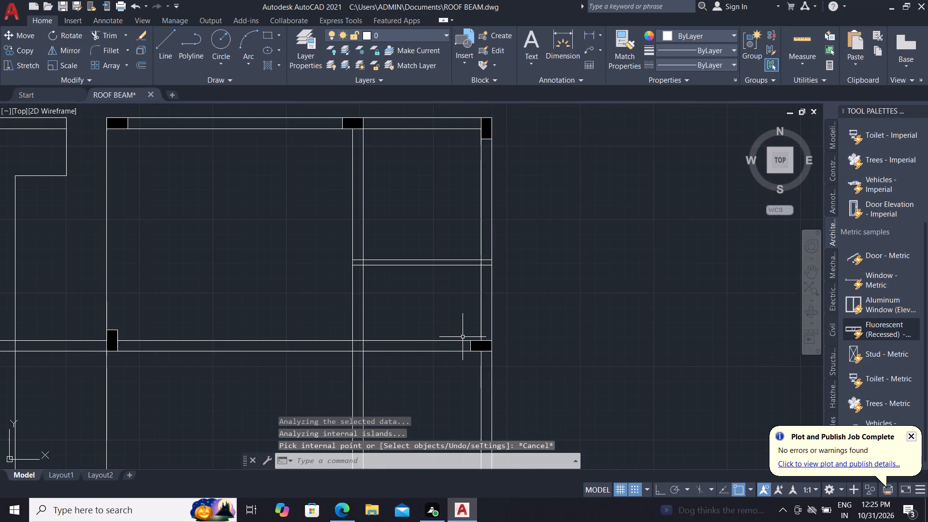
scroll(461, 334, "down", 1)
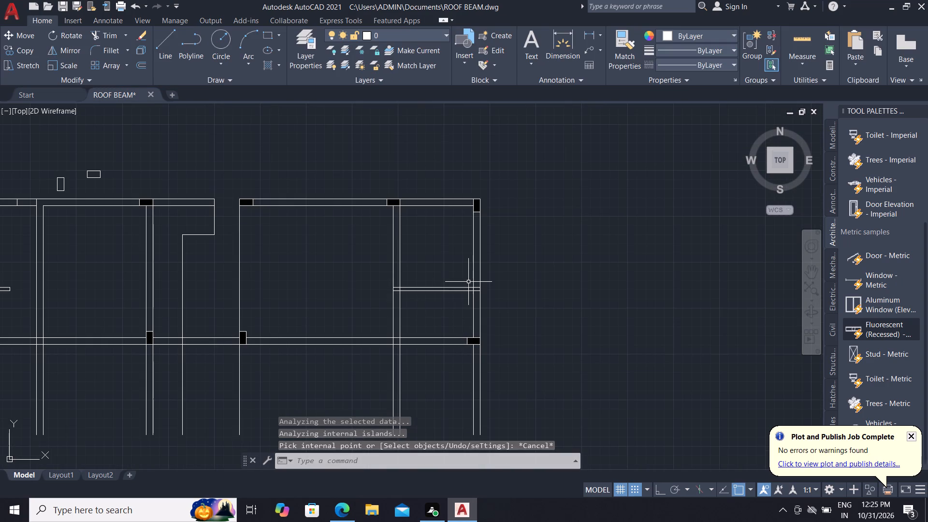
type("TR")
key("space")
scroll(475, 292, "up", 5)
left_click(487, 234)
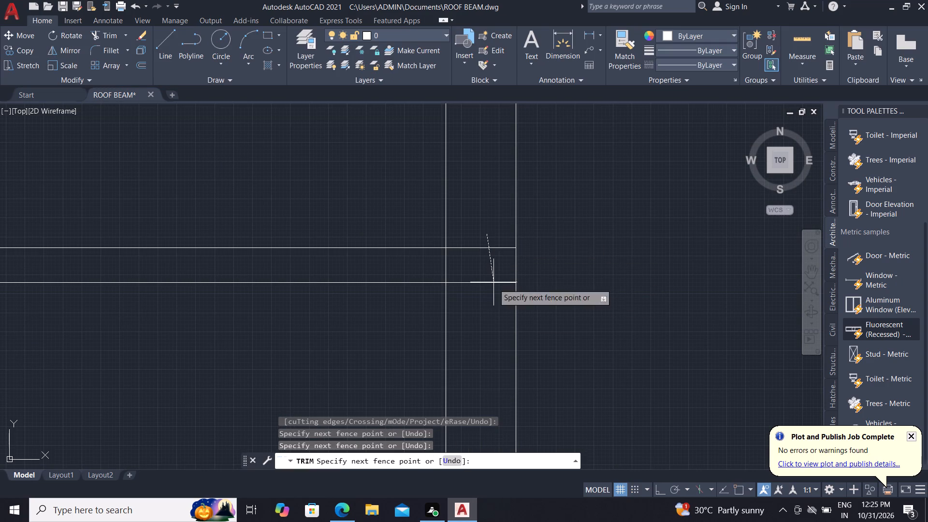
left_click(491, 303)
left_click(442, 270)
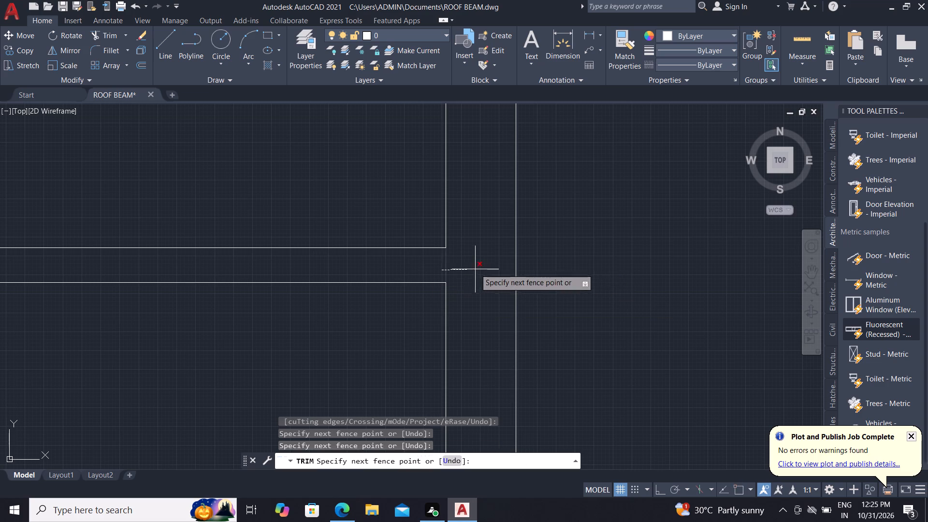
left_click(475, 268)
key("Escape")
Draw a short vertical closing line across the 115-unit horizontal pair, between the fifth and rightmost vertical pairs.
scroll(408, 345, "down", 2)
key("l")
key("space")
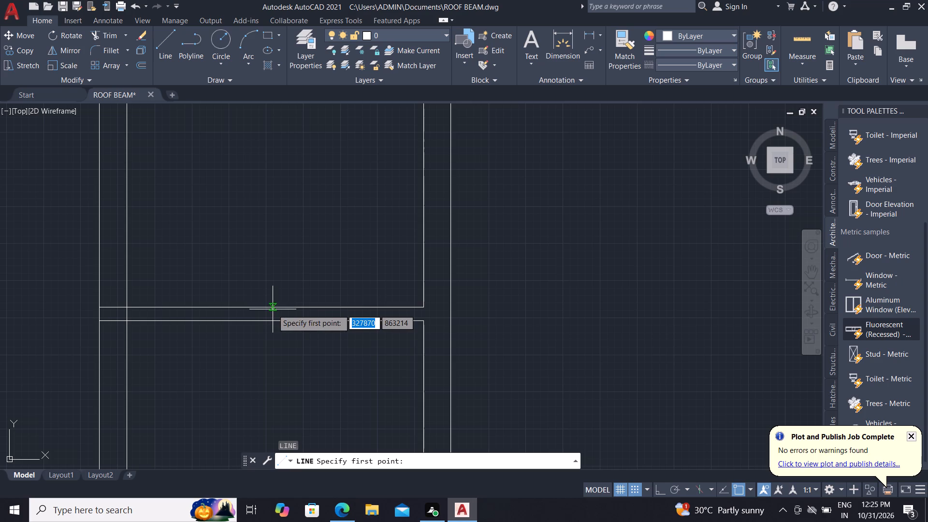
left_click(223, 308)
left_click(223, 319)
key("Escape")
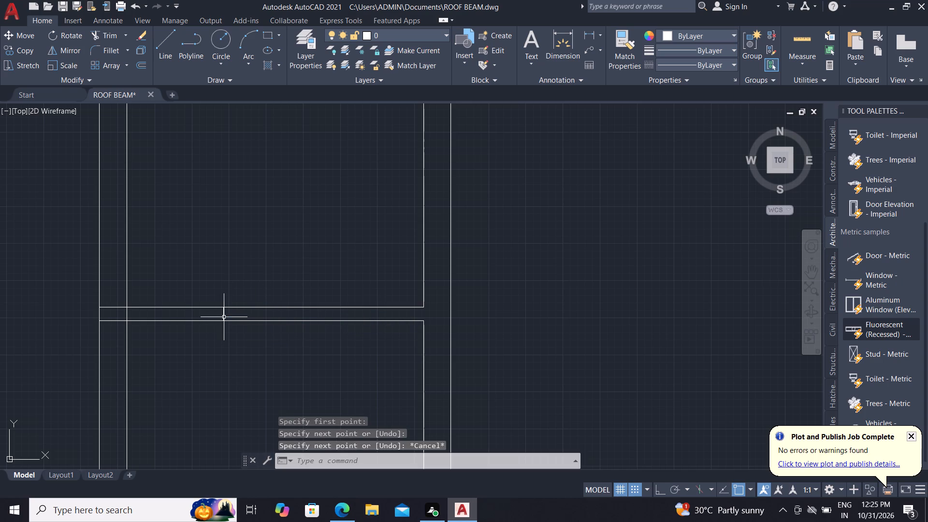
Trim the 115-unit horizontal pair between the closing line and the fifth vertical pair, including the stubs inside that vertical pair.
key("t")
key("r")
key("space")
left_click(183, 293)
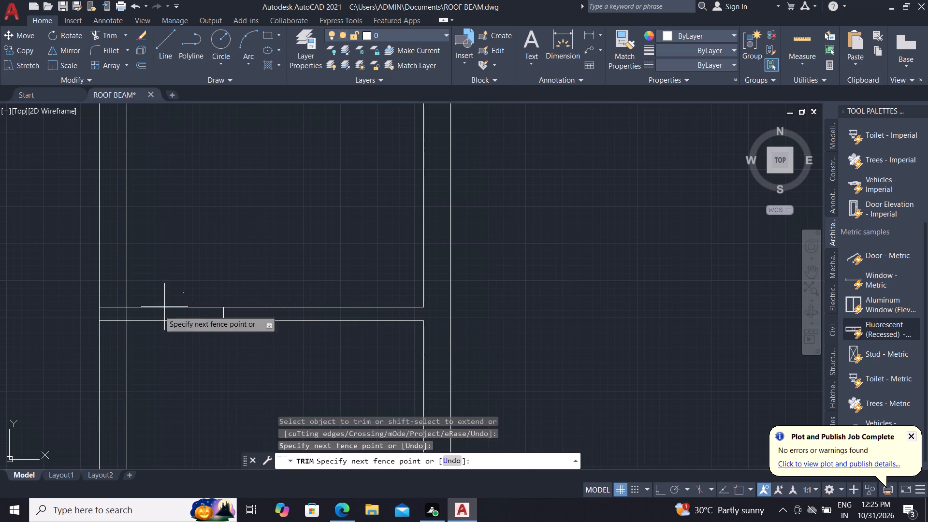
left_click(132, 324)
scroll(113, 316, "up", 1)
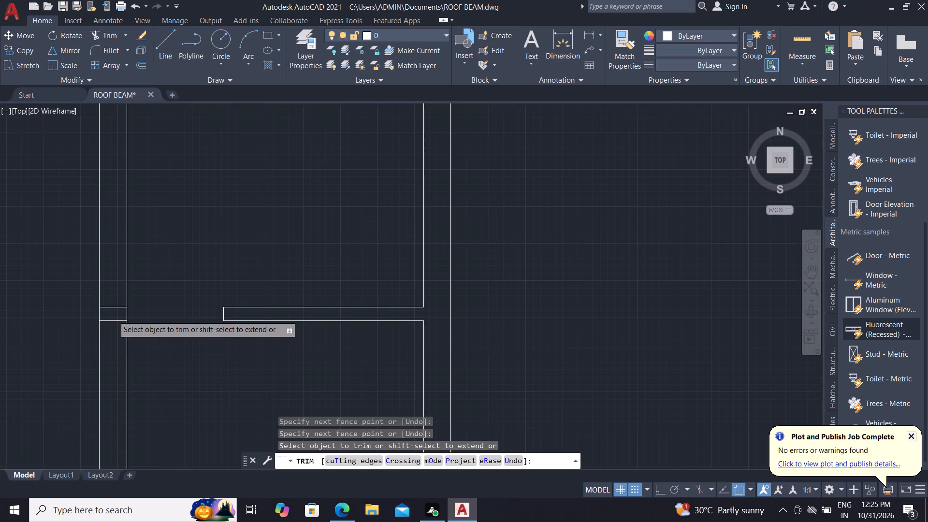
scroll(113, 316, "up", 1)
left_click(114, 285)
left_click(116, 335)
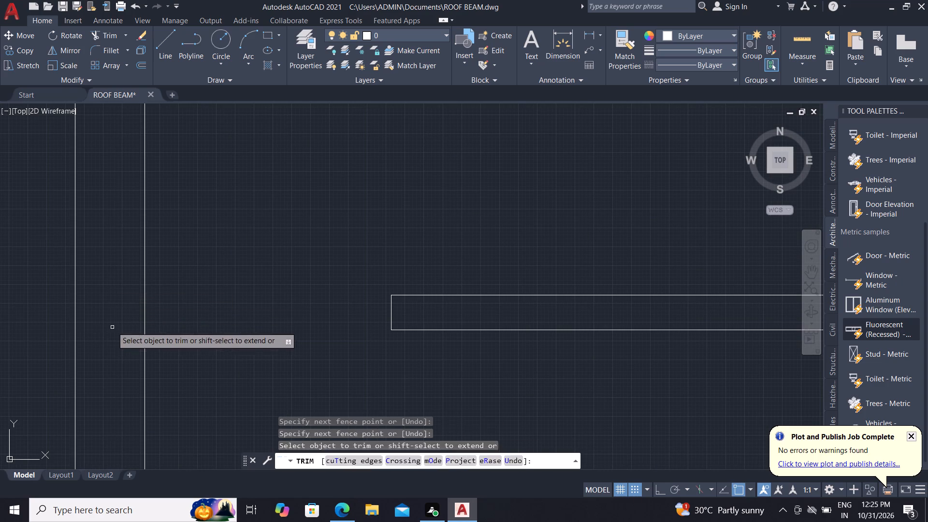
key("Escape")
Erase the two spare column rectangles above the top horizontal pair.
scroll(238, 324, "down", 5)
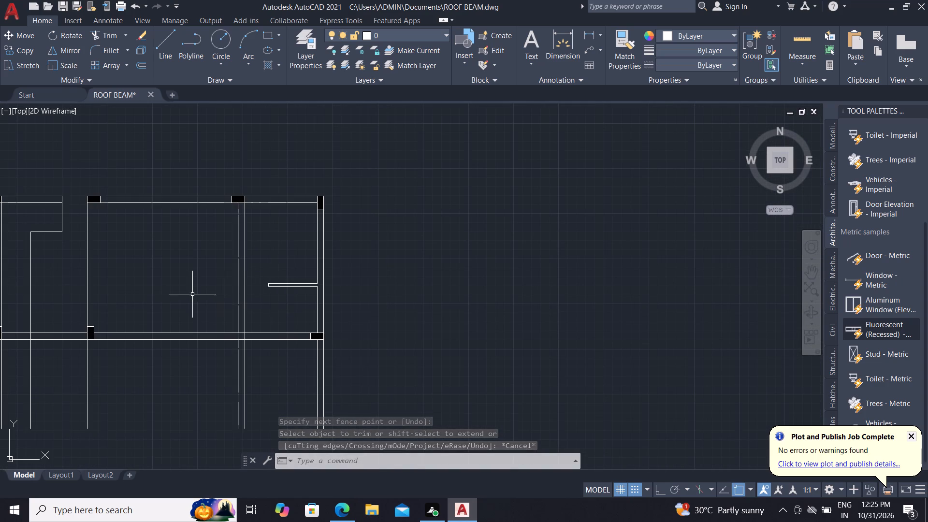
middle_click_drag(133, 275, 145, 278)
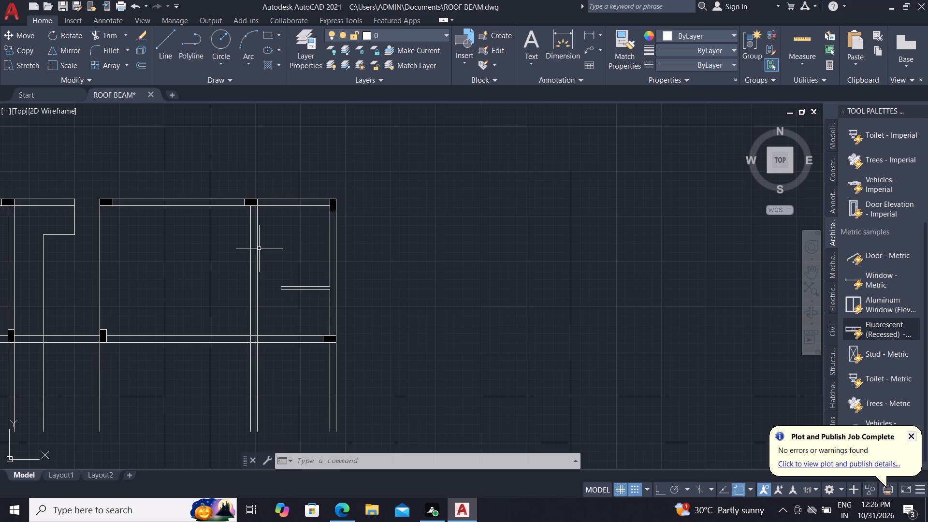
middle_click_drag(171, 314, 408, 301)
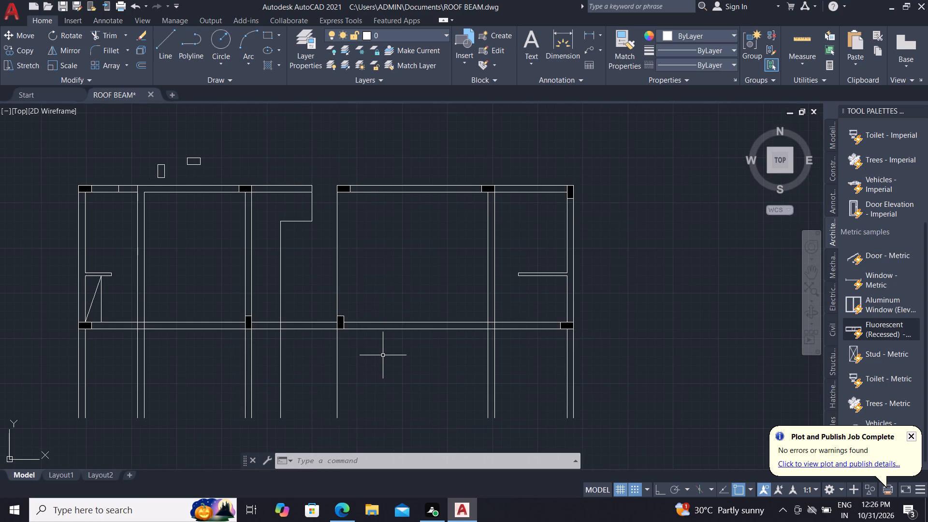
scroll(383, 357, "down", 1)
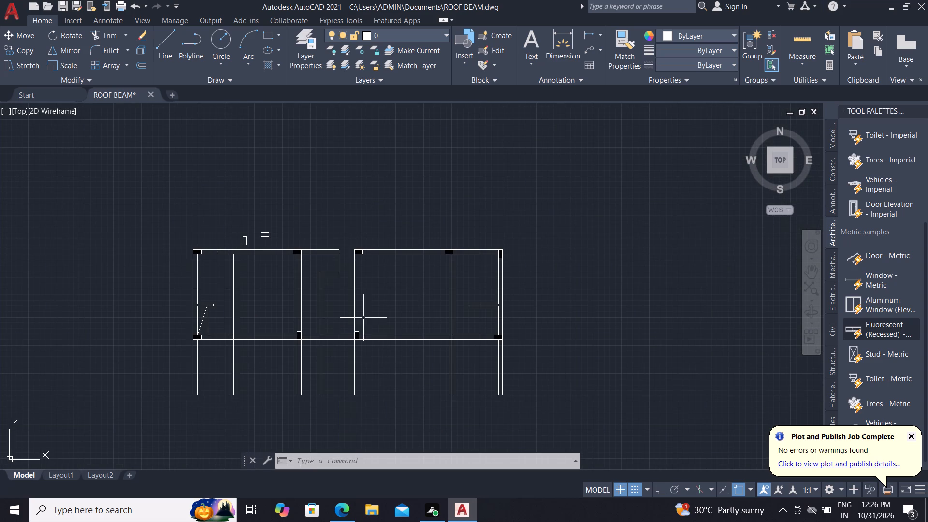
scroll(265, 239, "up", 2)
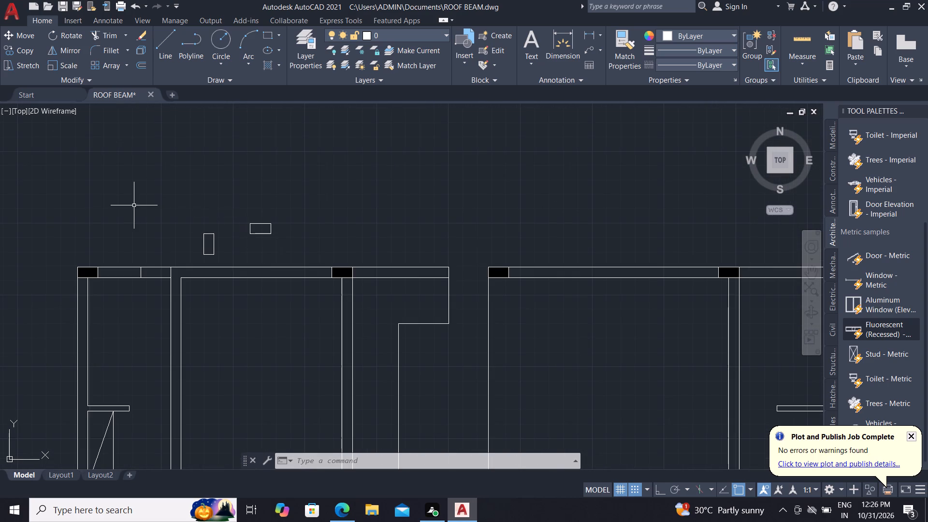
left_click(134, 205)
left_click(277, 259)
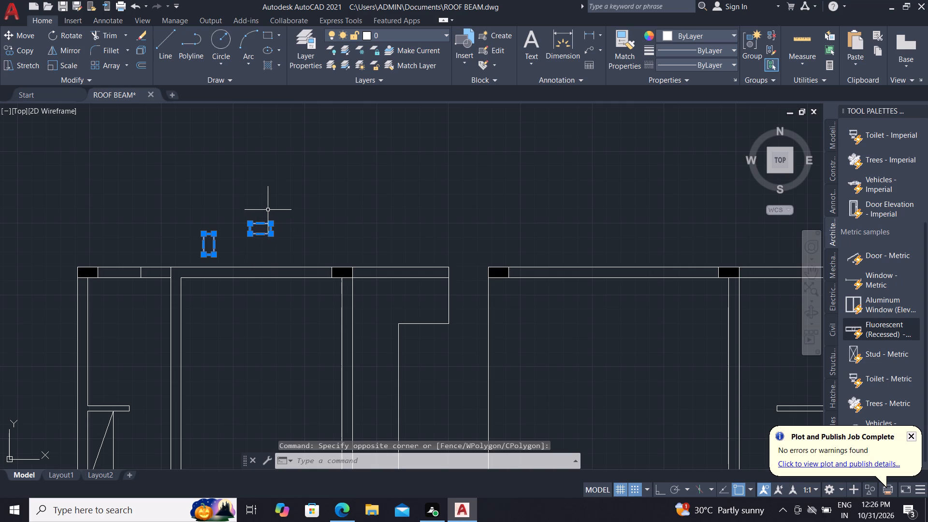
key("Delete")
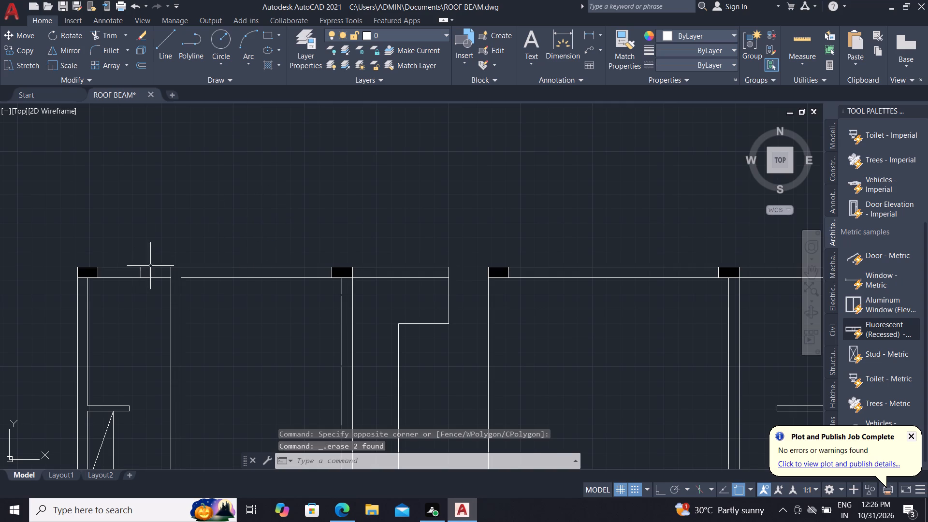
Draw a short vertical line across the top horizontal pair, between the second and third vertical pairs.
scroll(210, 275, "up", 1)
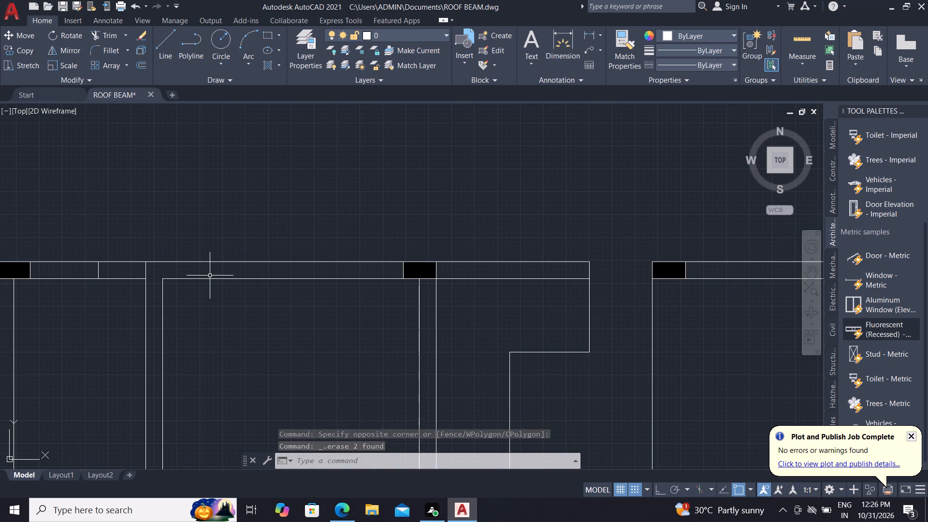
middle_click_drag(211, 275, 232, 287)
key("l")
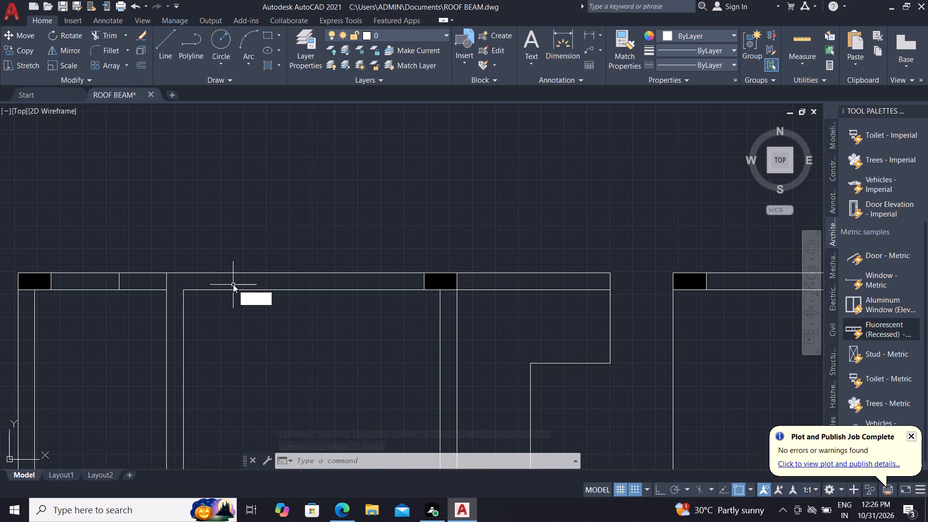
key("space")
left_click(235, 289)
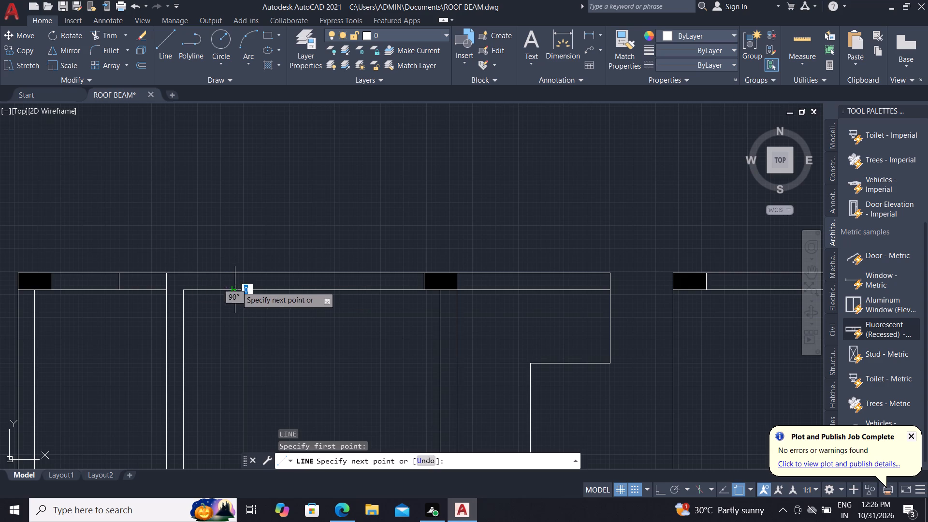
left_click(234, 273)
key("Escape")
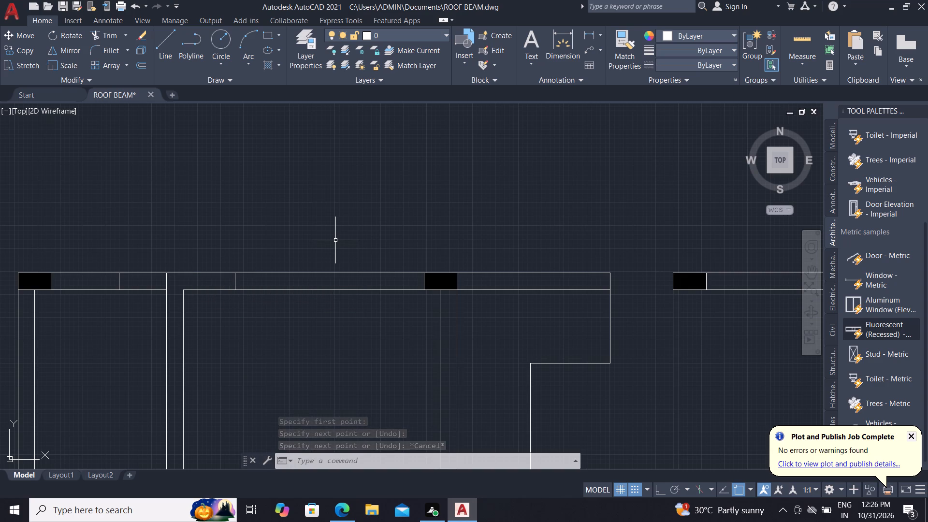
Draw a horizontal centre line within the top pair from the short vertical line's midpoint to the edge of the third vertical pair's column.
type("L")
key("space")
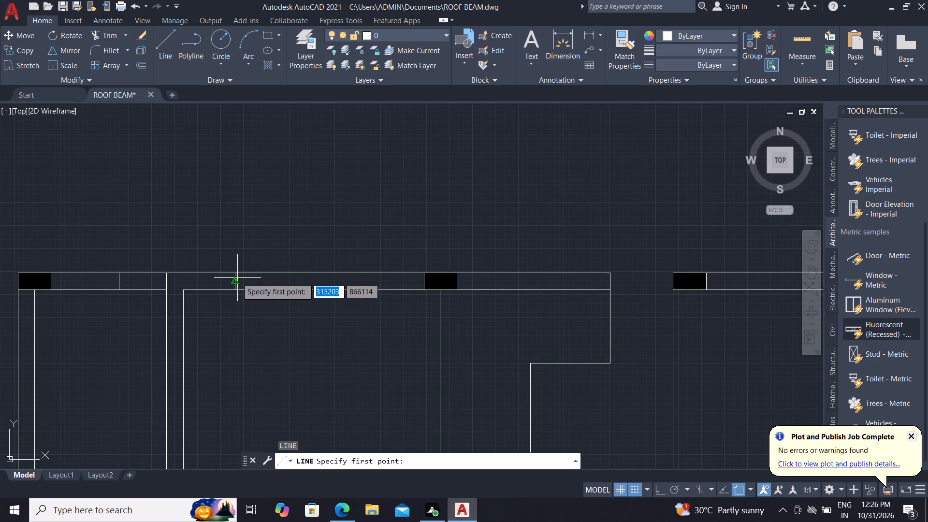
left_click(234, 278)
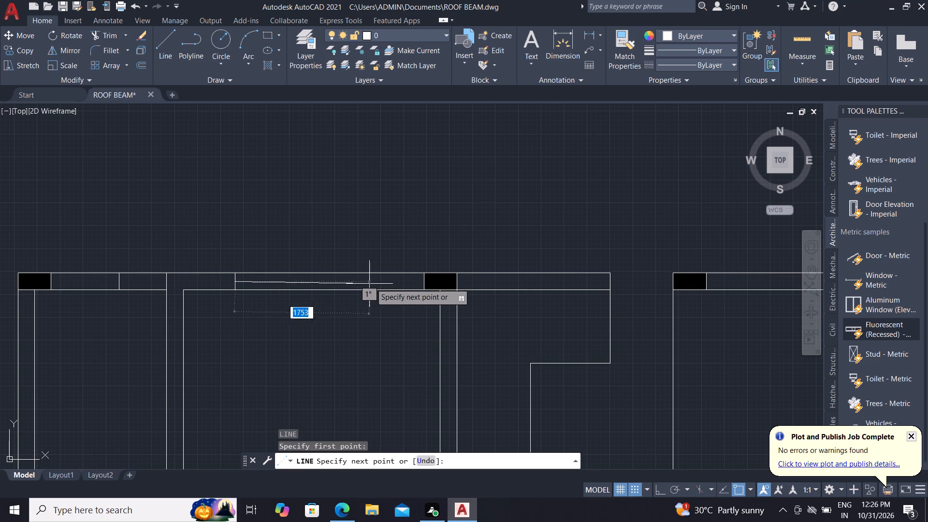
left_click(421, 282)
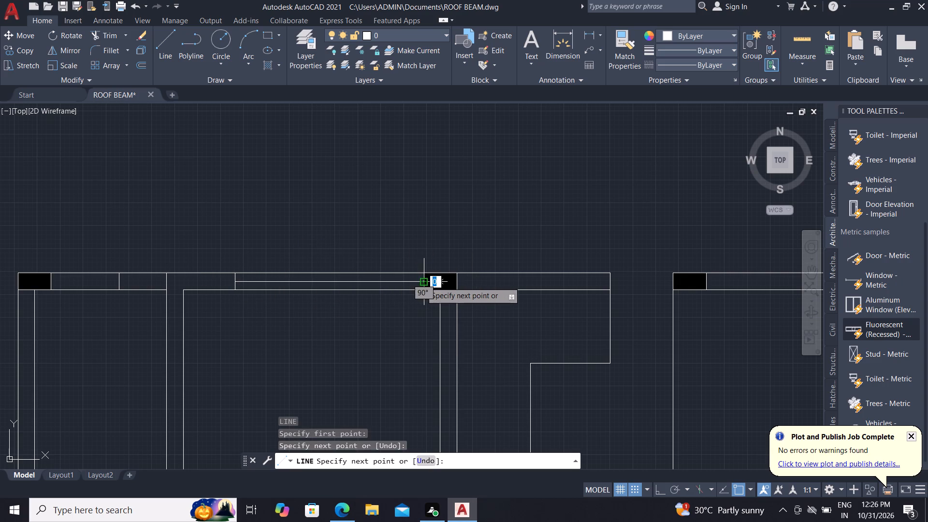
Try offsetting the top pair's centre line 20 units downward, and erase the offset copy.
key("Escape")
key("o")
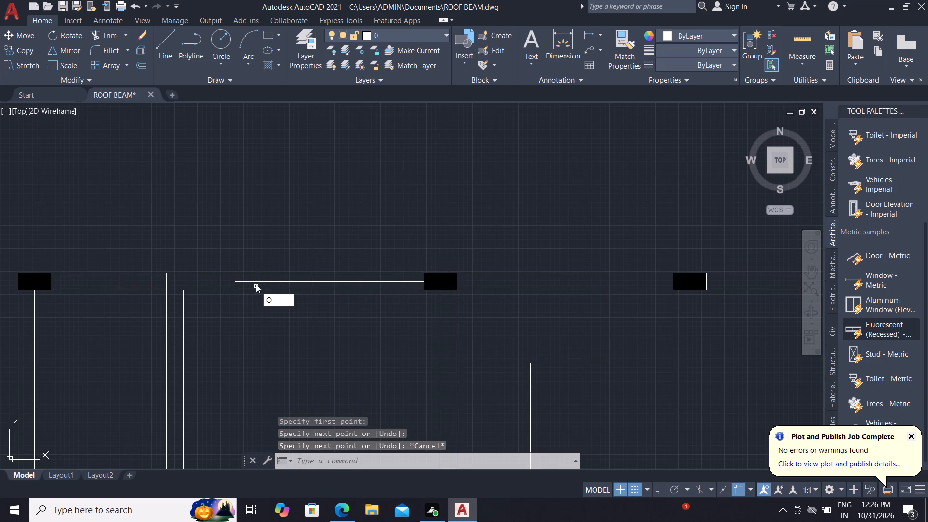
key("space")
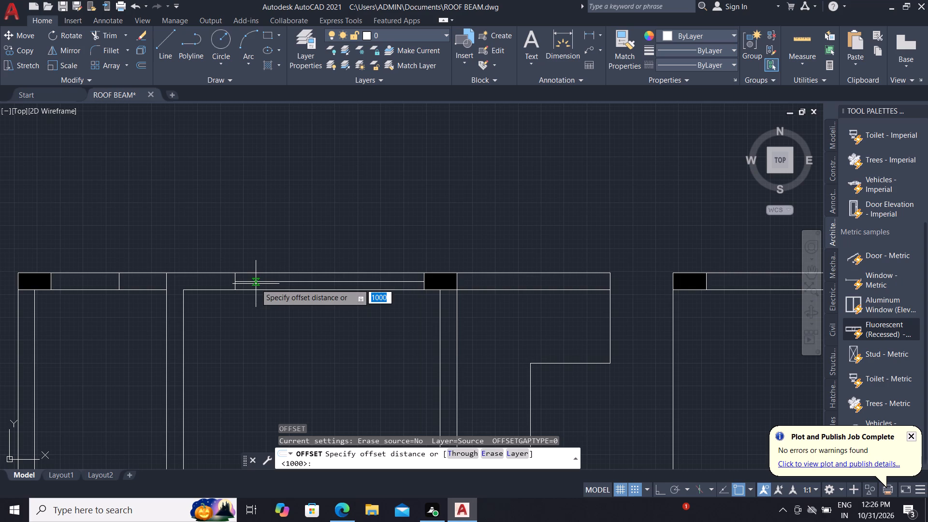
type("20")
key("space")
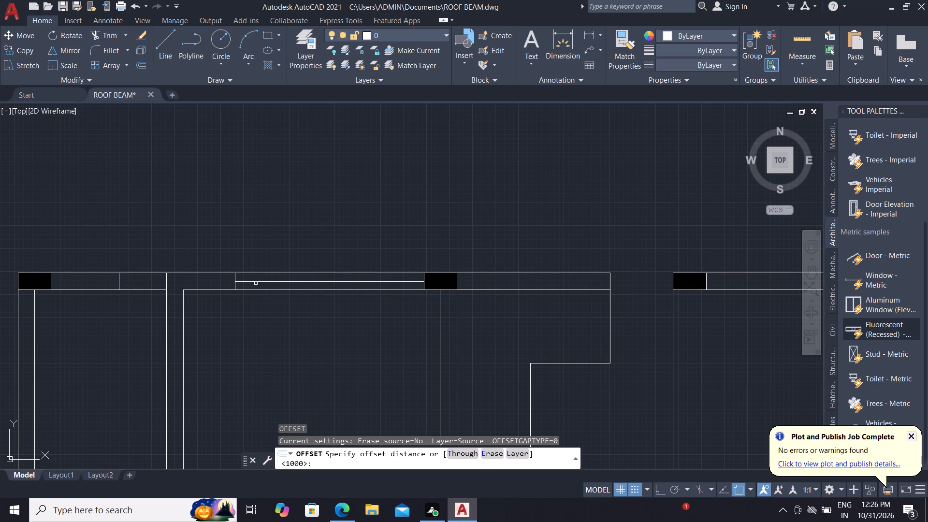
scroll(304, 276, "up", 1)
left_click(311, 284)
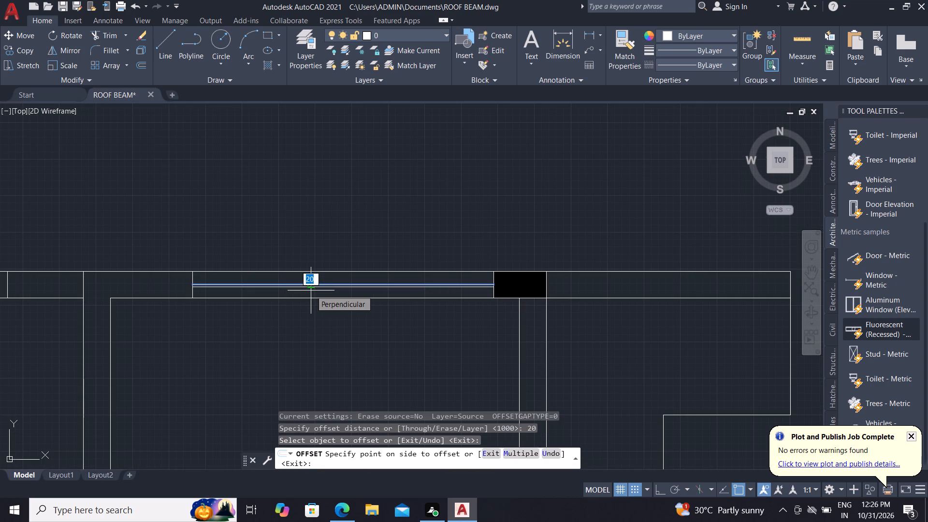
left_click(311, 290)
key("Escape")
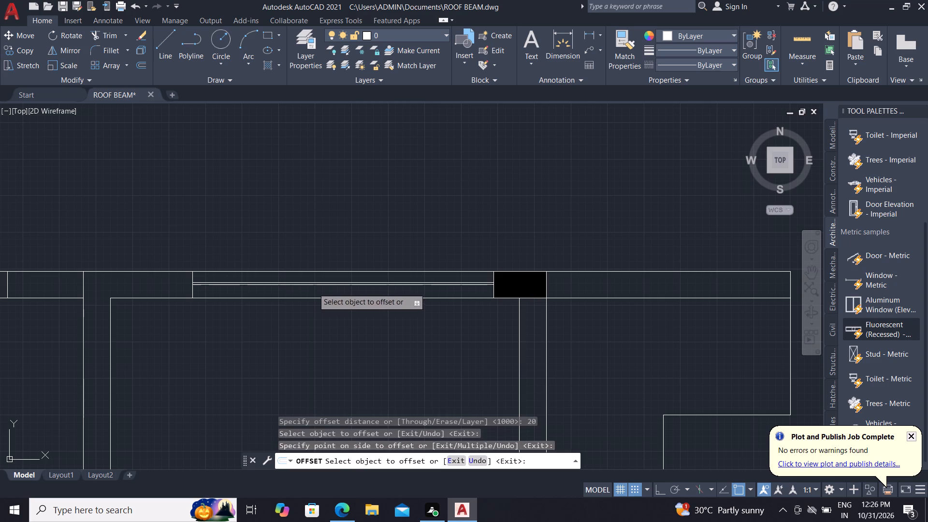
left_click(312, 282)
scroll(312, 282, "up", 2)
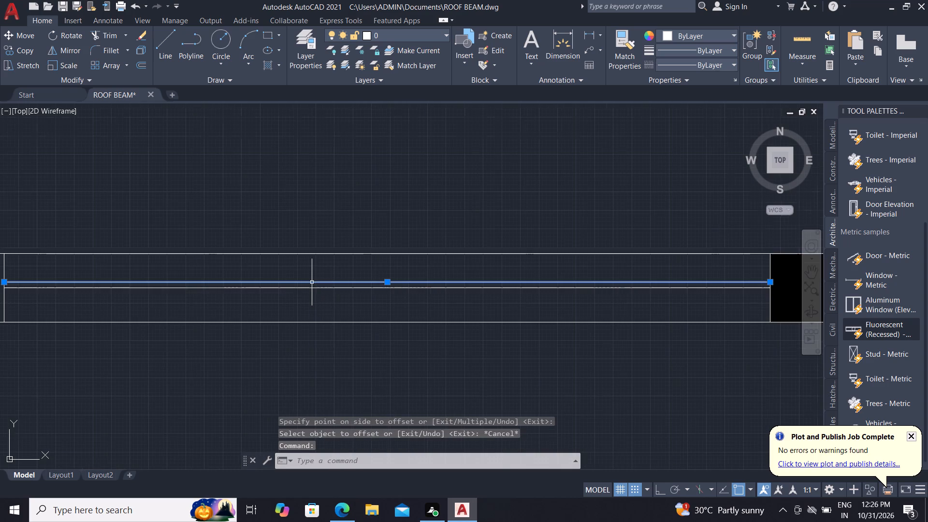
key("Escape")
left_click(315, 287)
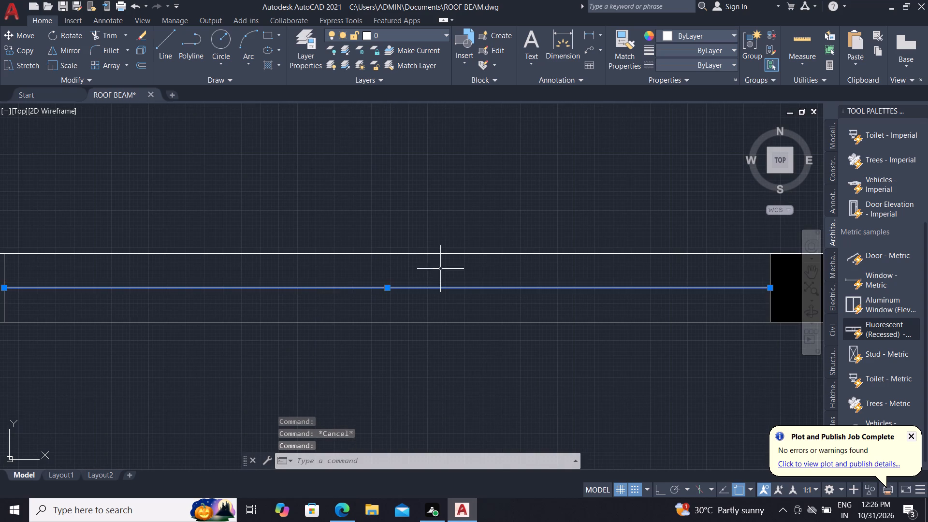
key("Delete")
Offset the top pair's centre line 50 units downward to form the second opening line.
type("O")
key("space")
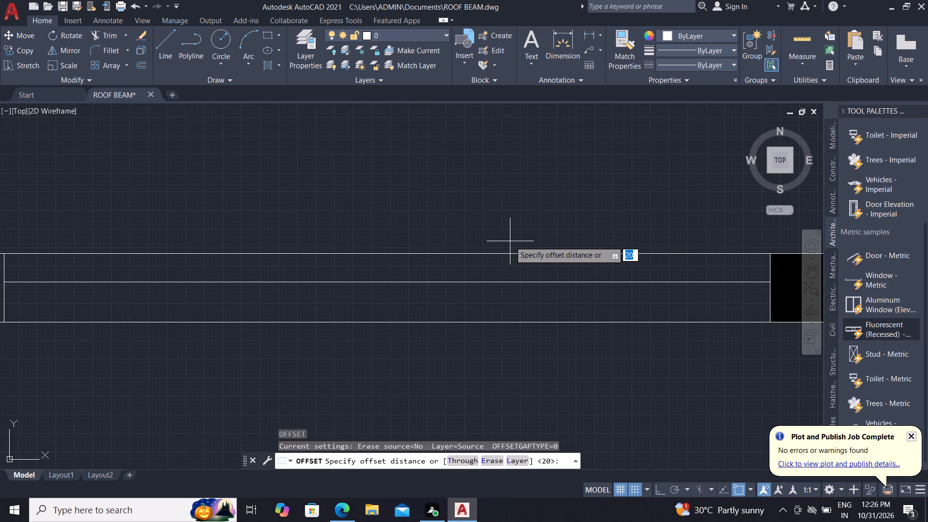
type("50")
key("space")
scroll(513, 242, "down", 1)
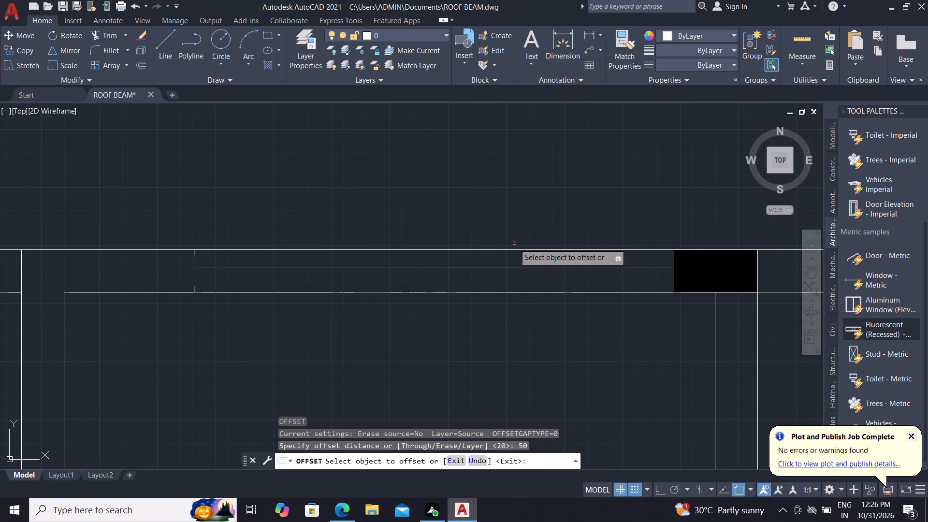
left_click(522, 266)
left_click(525, 282)
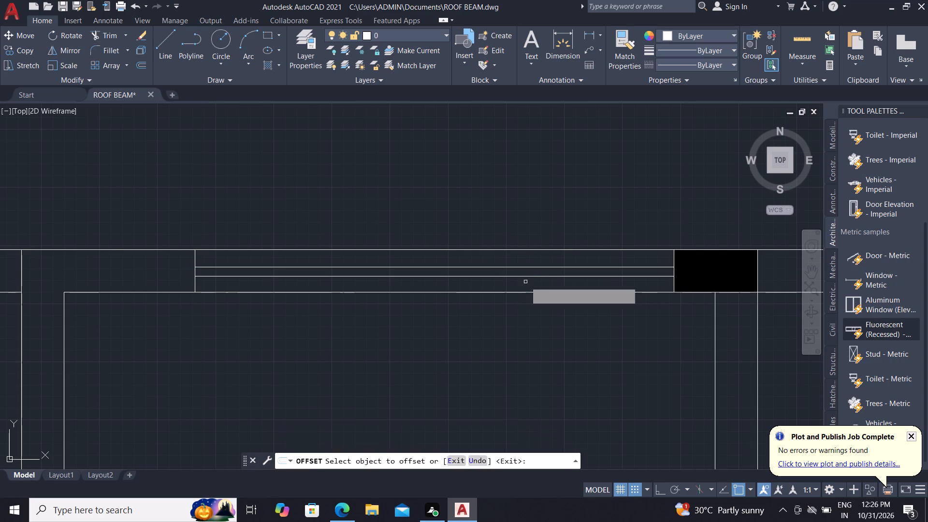
key("Escape")
key("Escape")
key("Escape")
key("Escape")
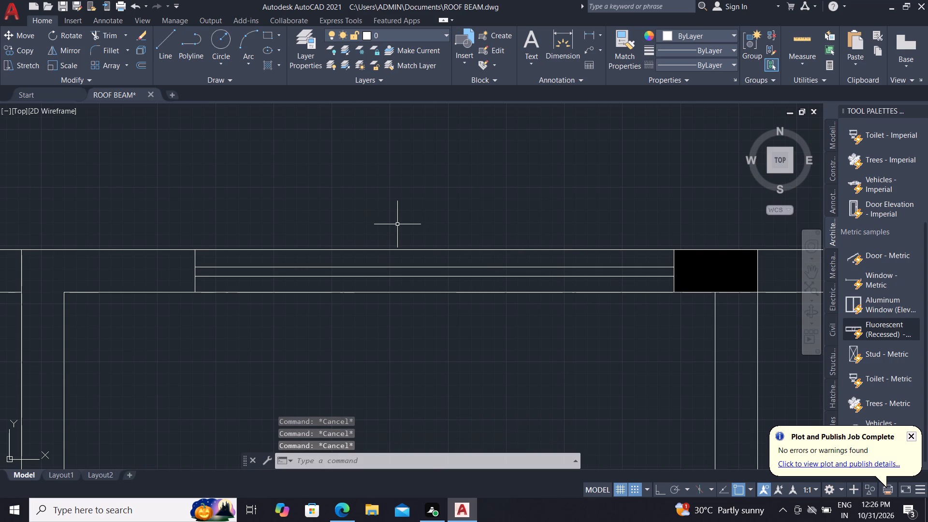
Draw an outline about 902 units up from the top pair, starting just before the opening, and across past the third vertical pair's column.
type("L")
key("space")
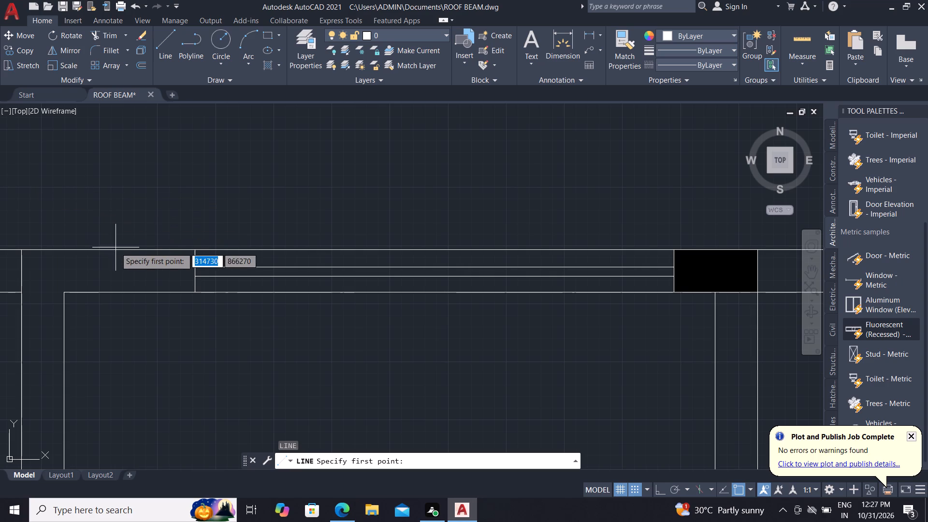
left_click(145, 247)
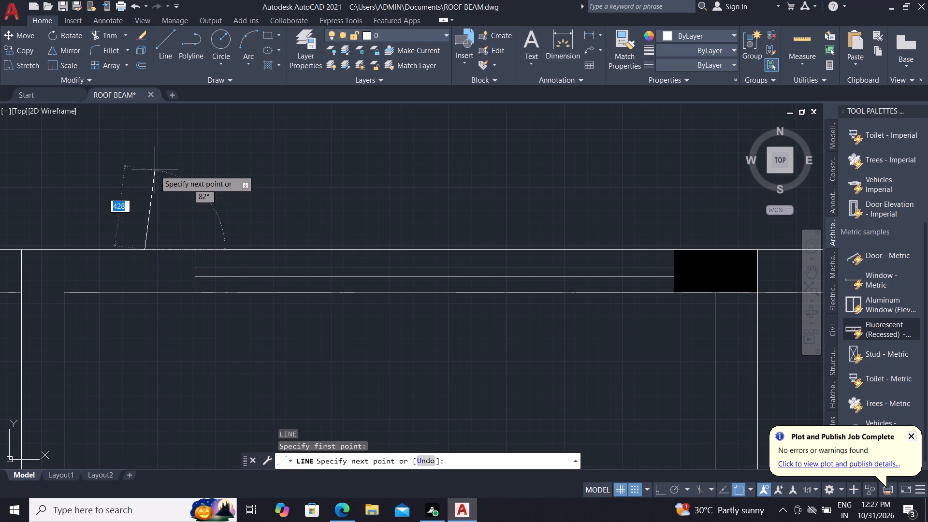
scroll(155, 177, "down", 2)
key("F8")
scroll(157, 197, "down", 2)
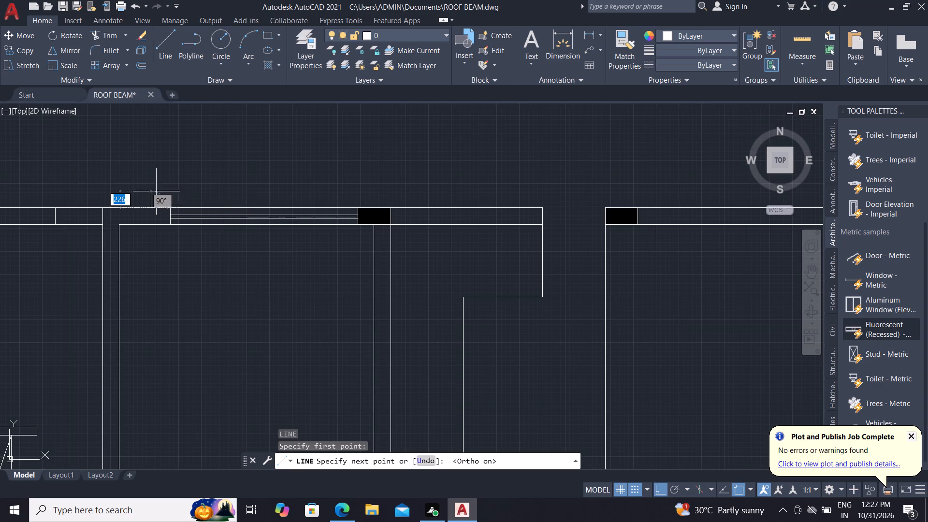
scroll(153, 167, "down", 2)
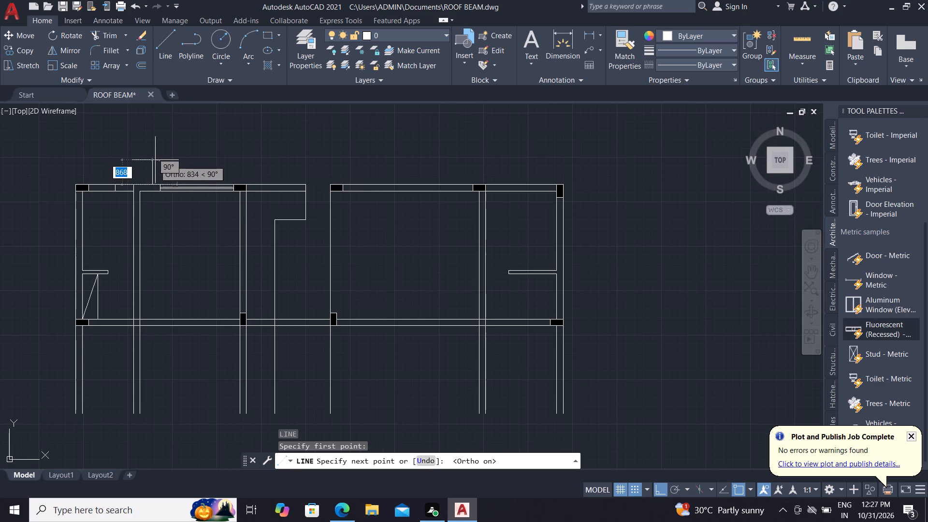
left_click(155, 159)
scroll(250, 168, "up", 3)
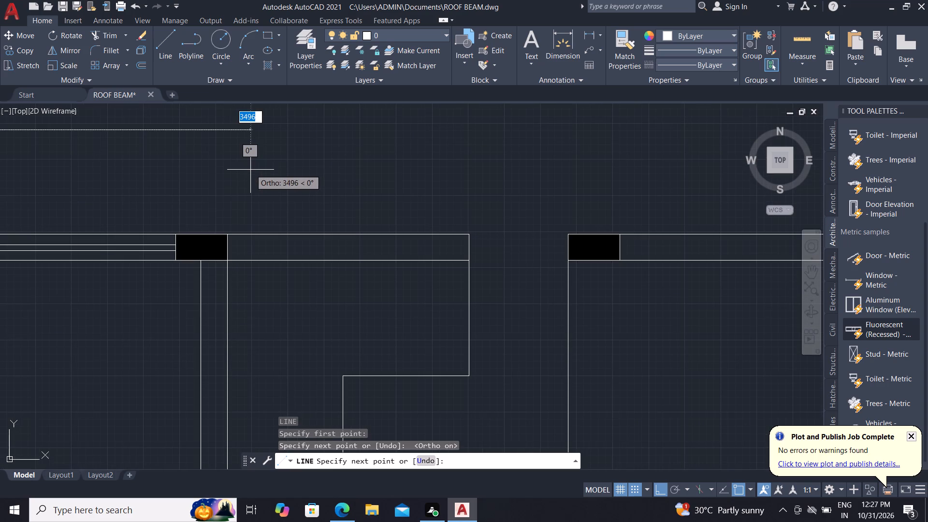
left_click(262, 154)
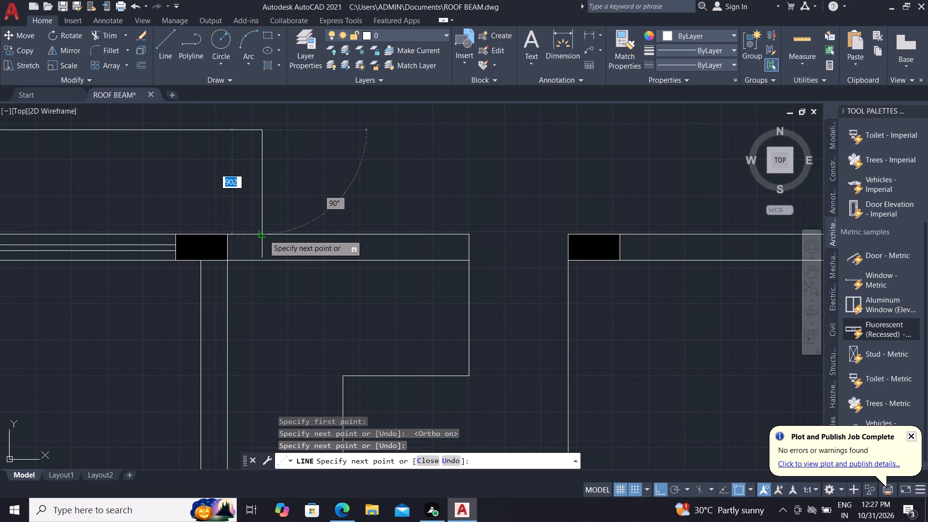
key("Escape")
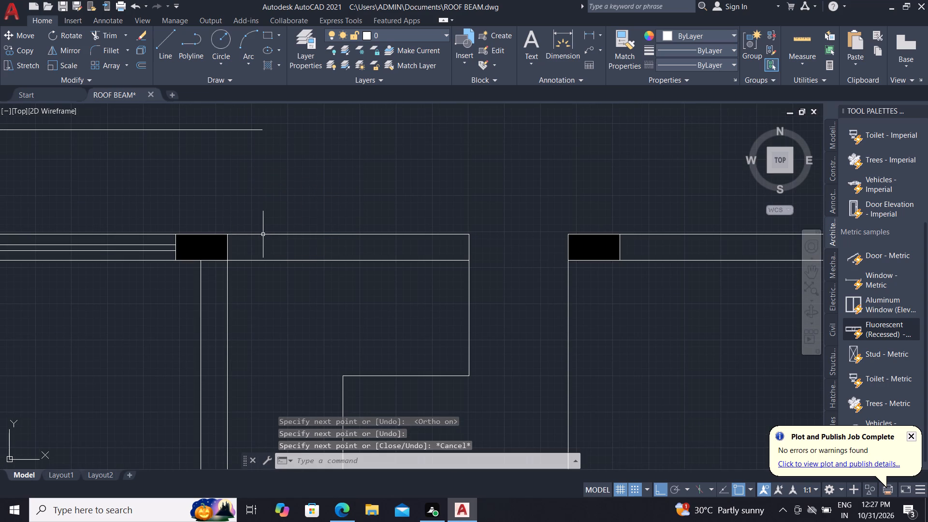
Draw a short vertical line across the top pair and both opening lines, just before the third vertical pair's column.
scroll(249, 225, "down", 1)
middle_click_drag(117, 244, 119, 244)
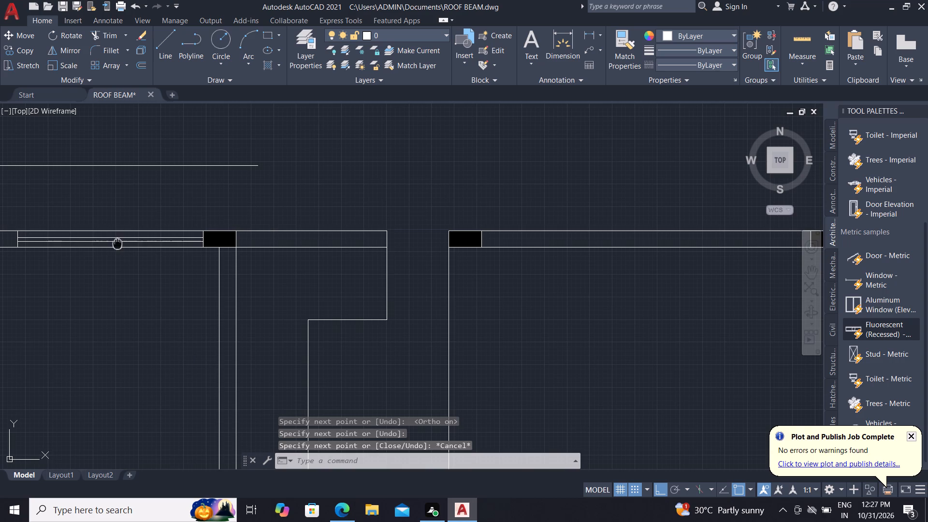
middle_click_drag(119, 244, 290, 263)
key("l")
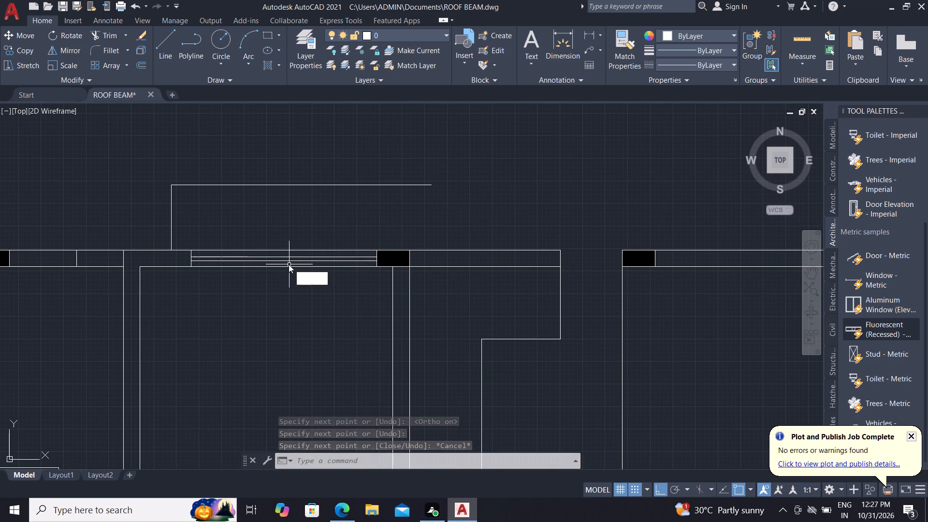
key("space")
left_click(339, 250)
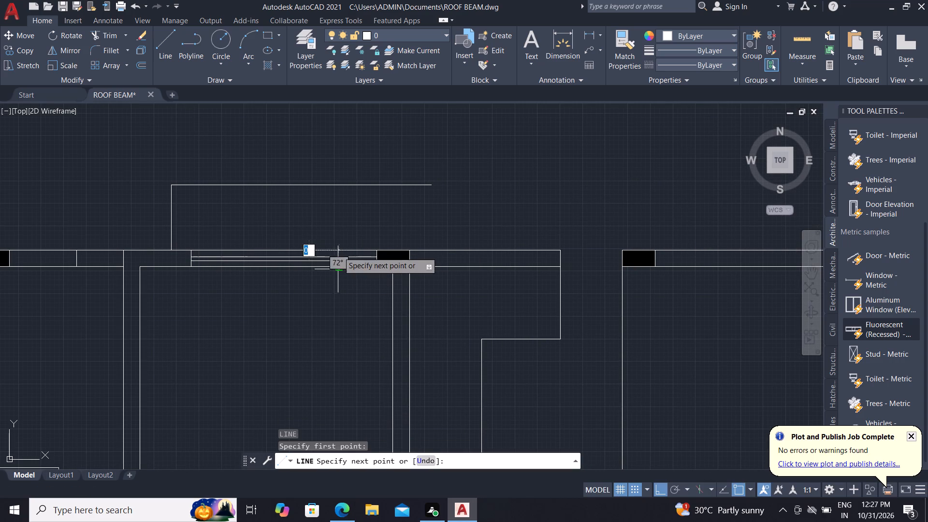
left_click(338, 271)
key("Escape")
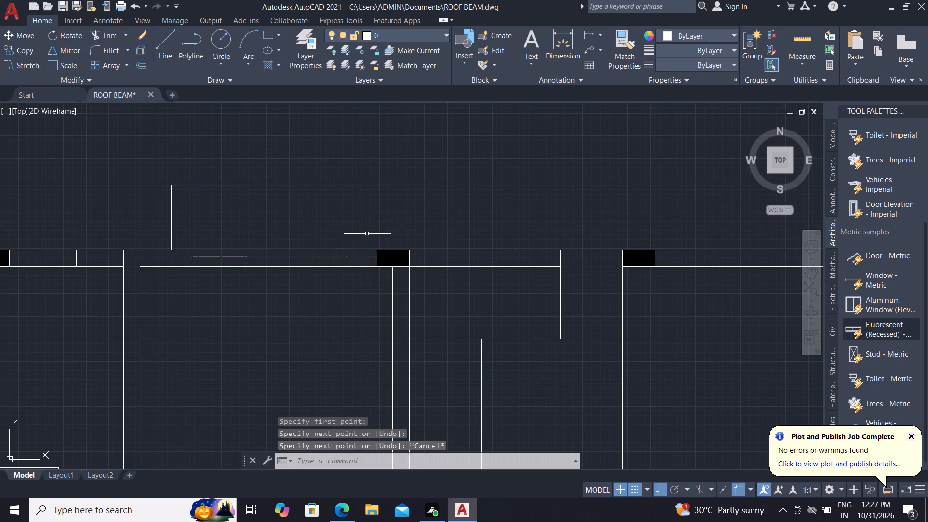
Draw a vertical line about 902 units up from the top pair to the outline, between the short vertical line and the column.
key("k")
key("Escape")
key("l")
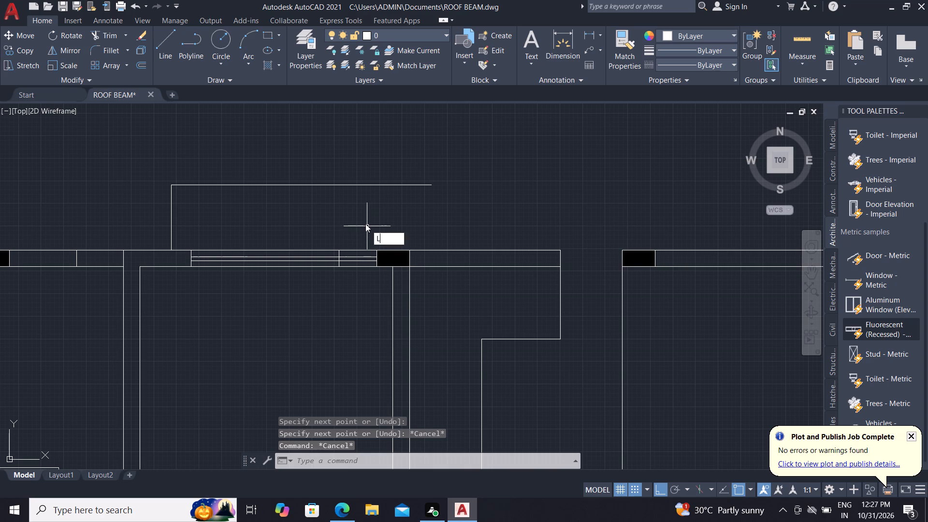
key("space")
left_click(360, 248)
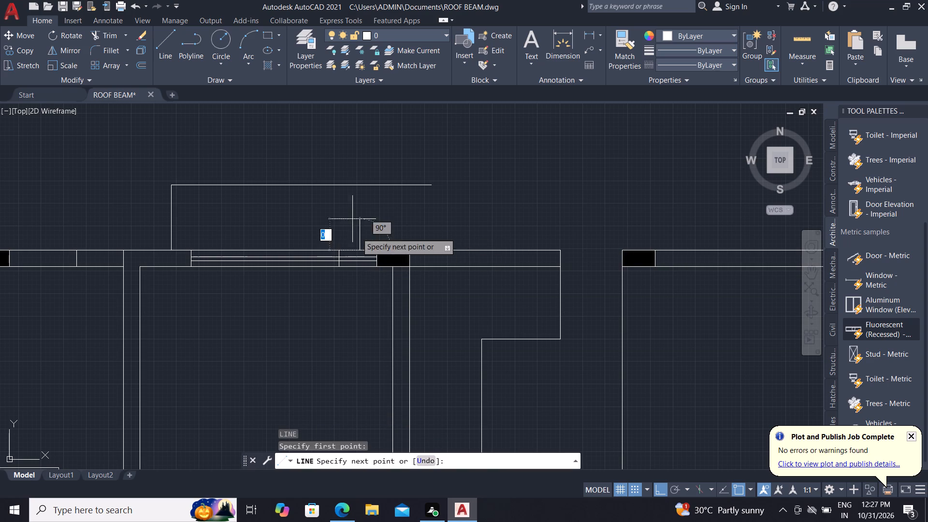
left_click(359, 183)
key("Escape")
Trim the outline's overhang past its second vertical, and both opening lines between the short vertical line and the column.
key("t")
type("R")
key("space")
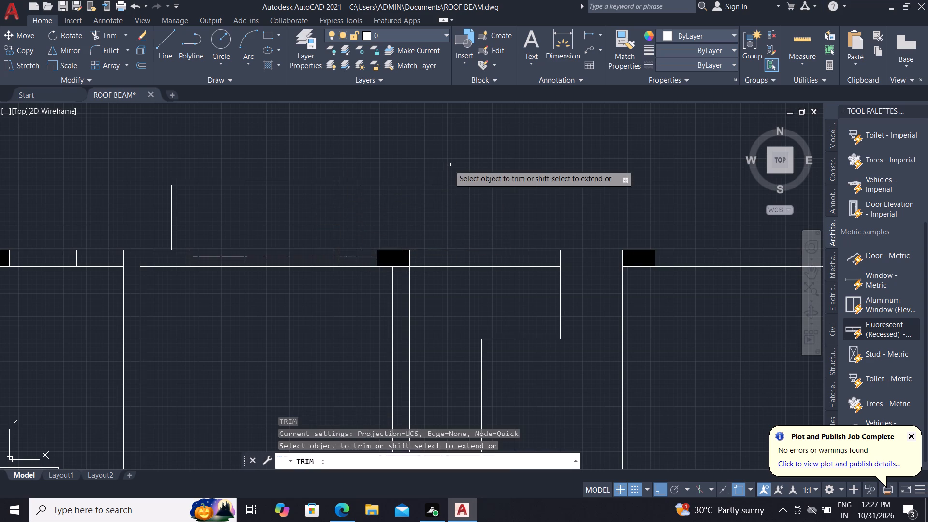
left_click(418, 167)
left_click(400, 191)
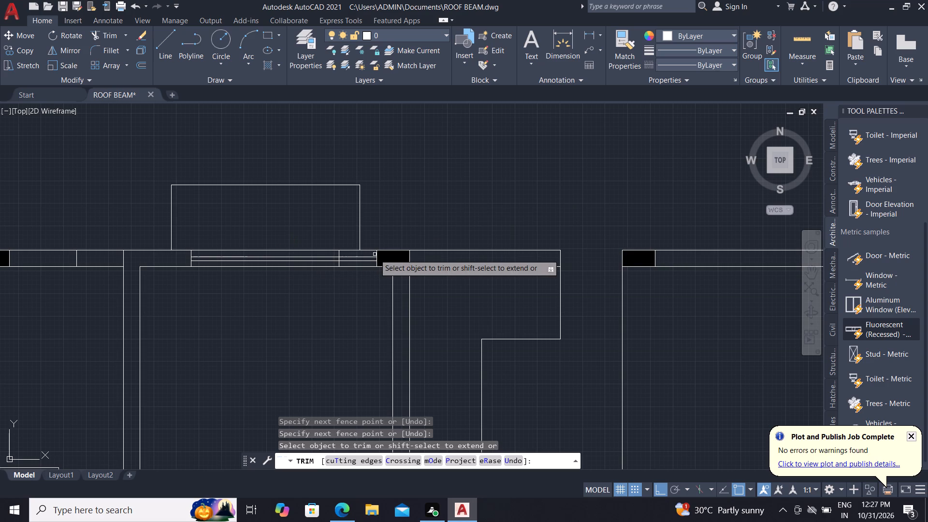
left_click(371, 257)
left_click(370, 262)
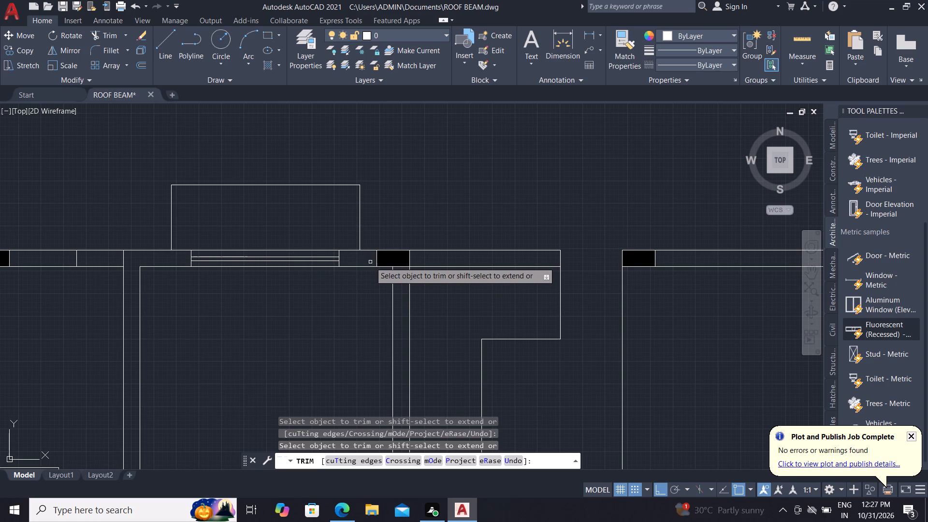
key("Escape")
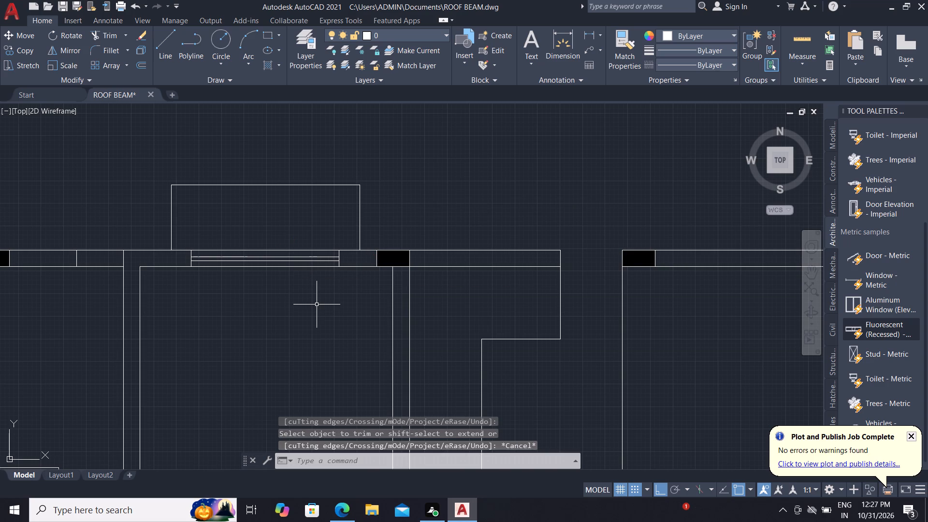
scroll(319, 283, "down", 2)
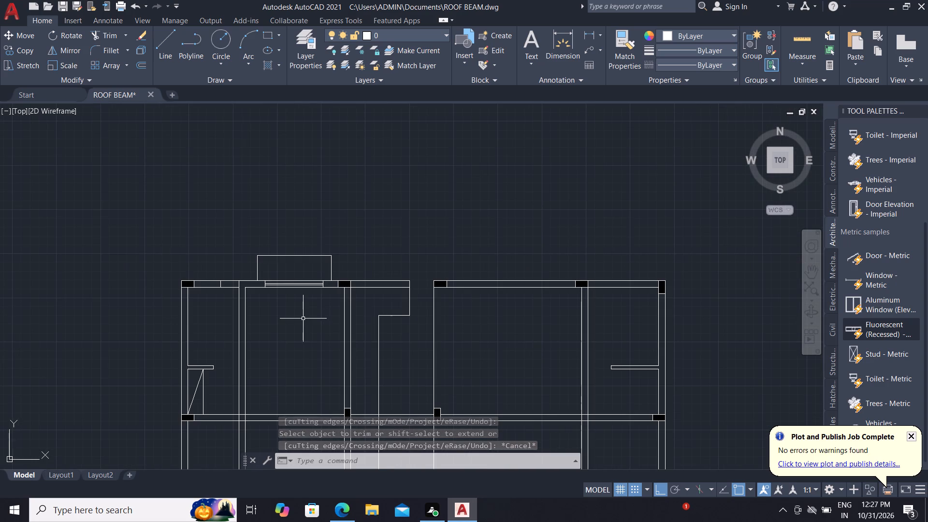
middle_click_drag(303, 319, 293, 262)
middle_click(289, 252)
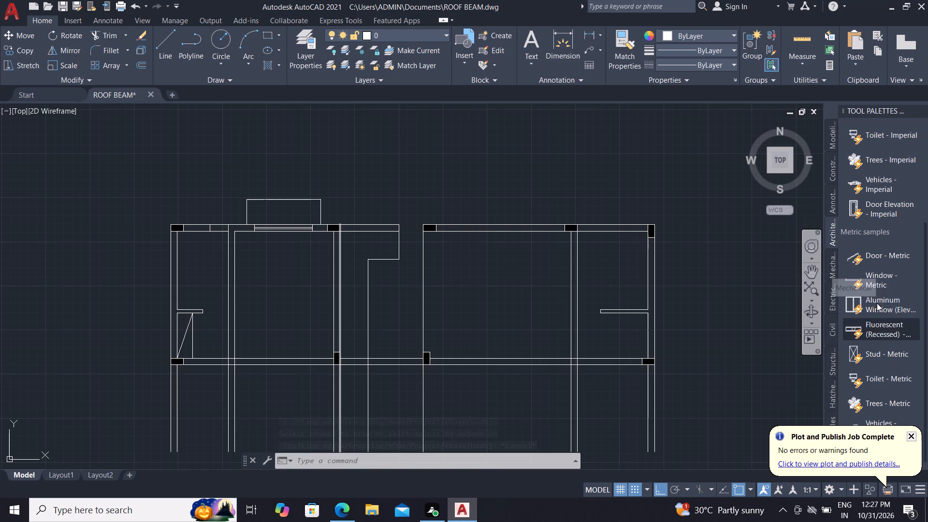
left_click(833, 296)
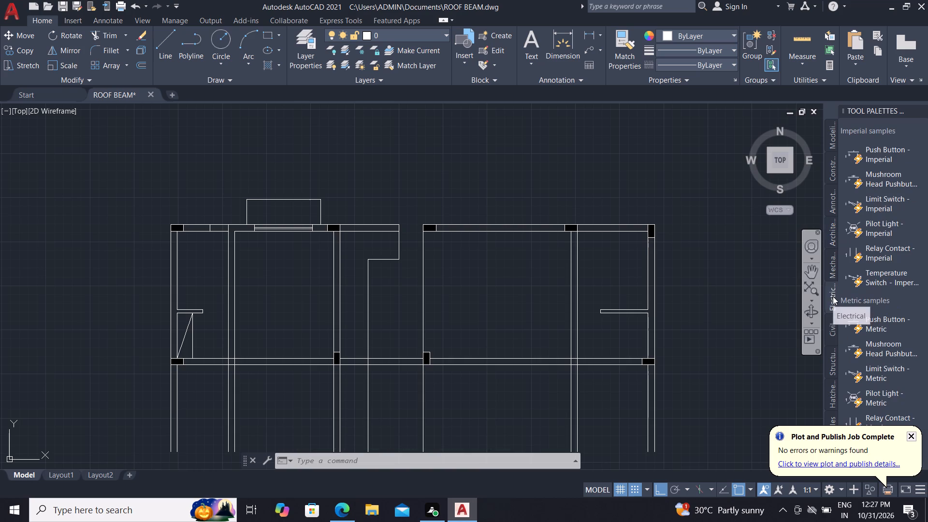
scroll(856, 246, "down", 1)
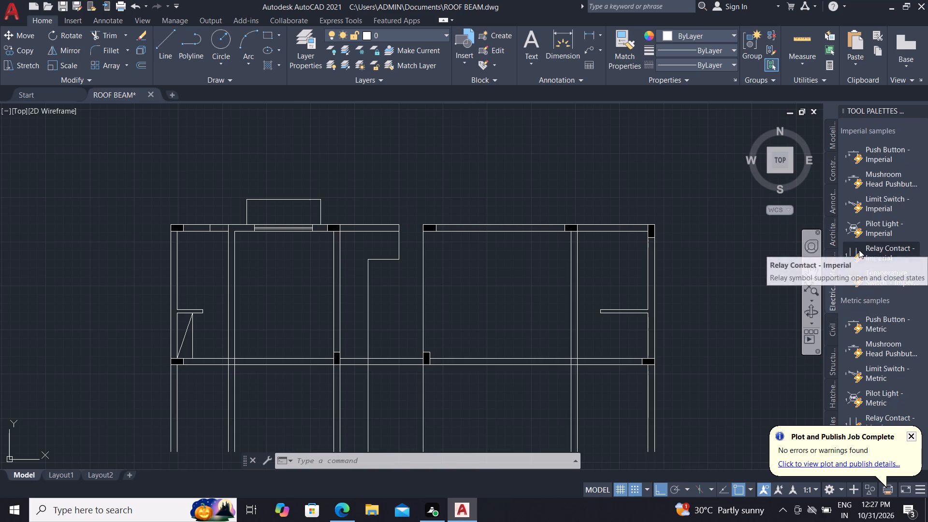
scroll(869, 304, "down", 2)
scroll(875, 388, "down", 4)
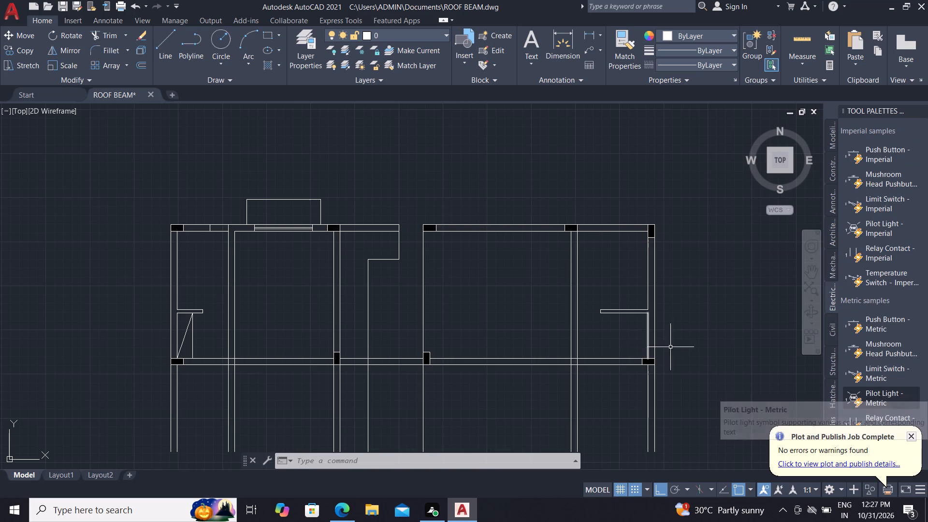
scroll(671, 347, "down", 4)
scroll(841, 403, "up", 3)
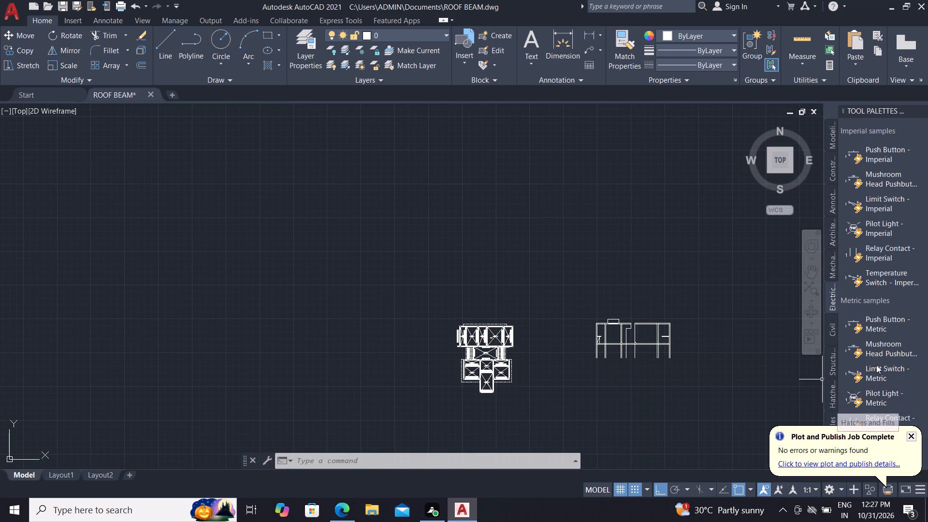
Dismiss the plot and publish notification.
left_click(912, 435)
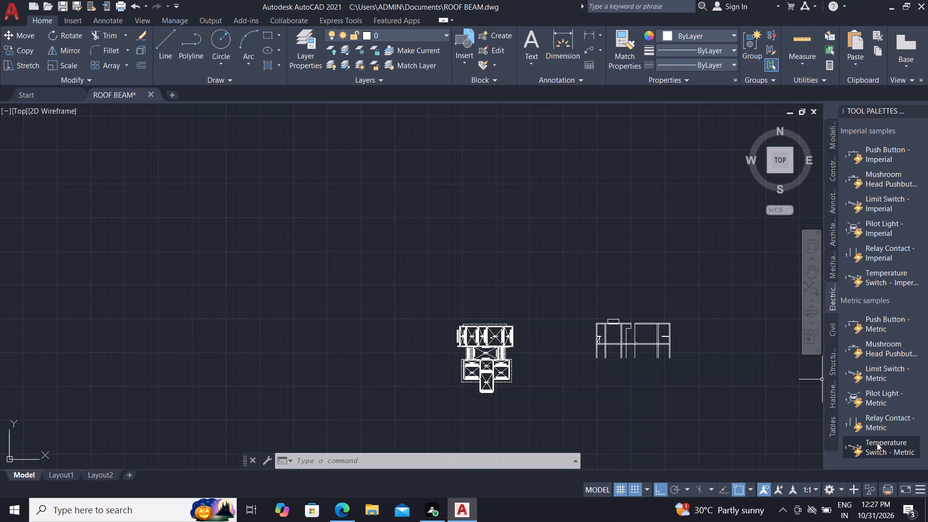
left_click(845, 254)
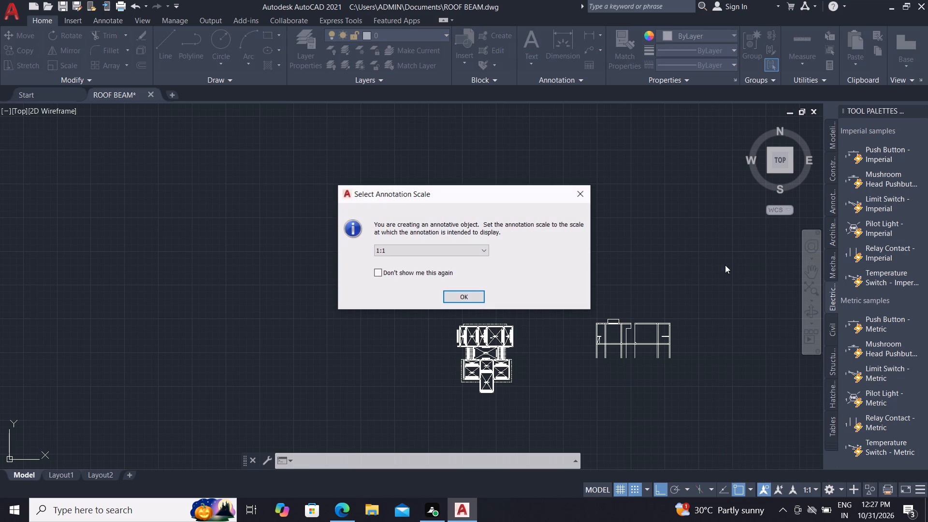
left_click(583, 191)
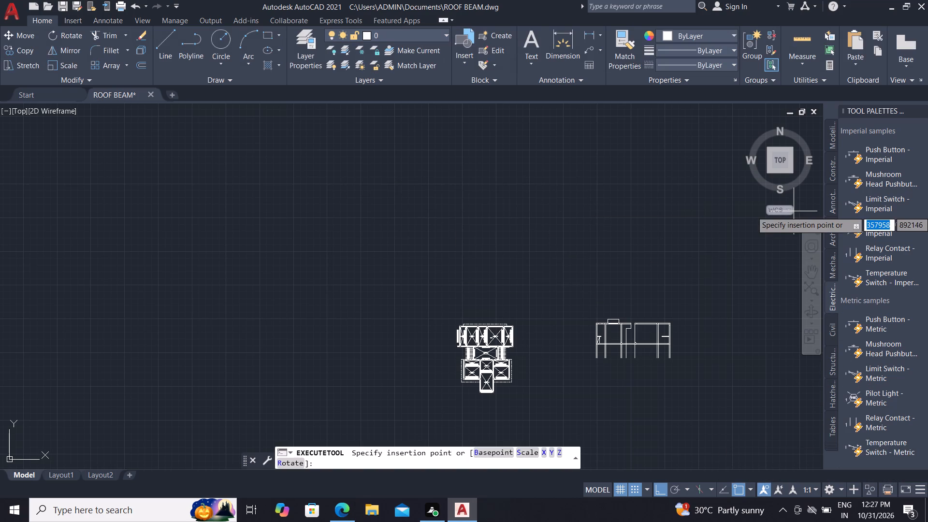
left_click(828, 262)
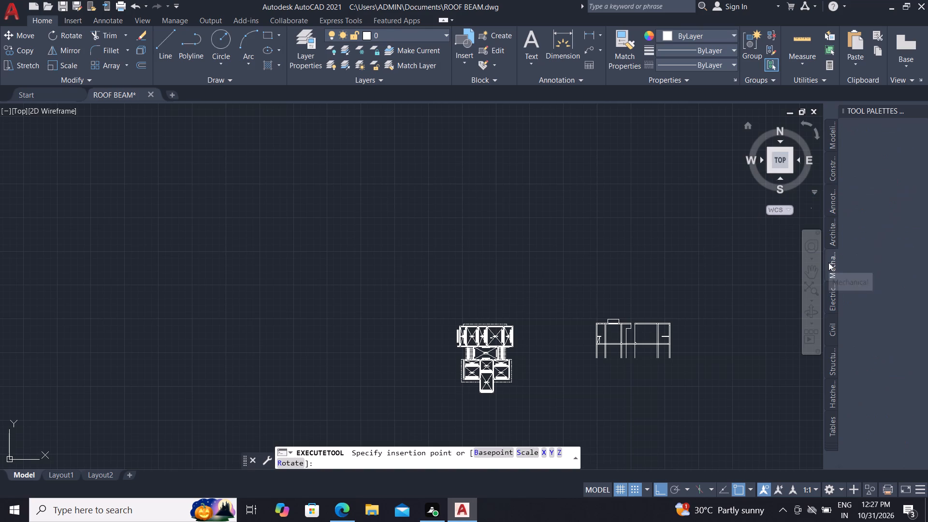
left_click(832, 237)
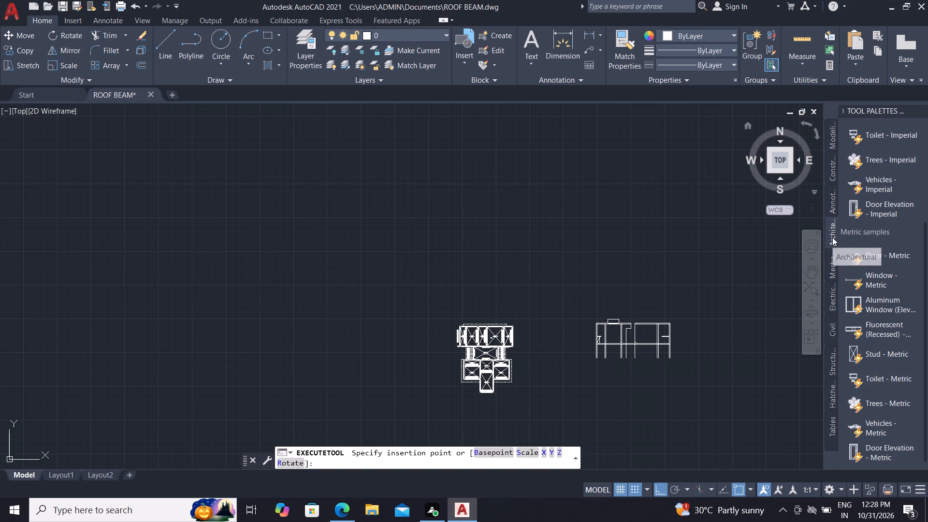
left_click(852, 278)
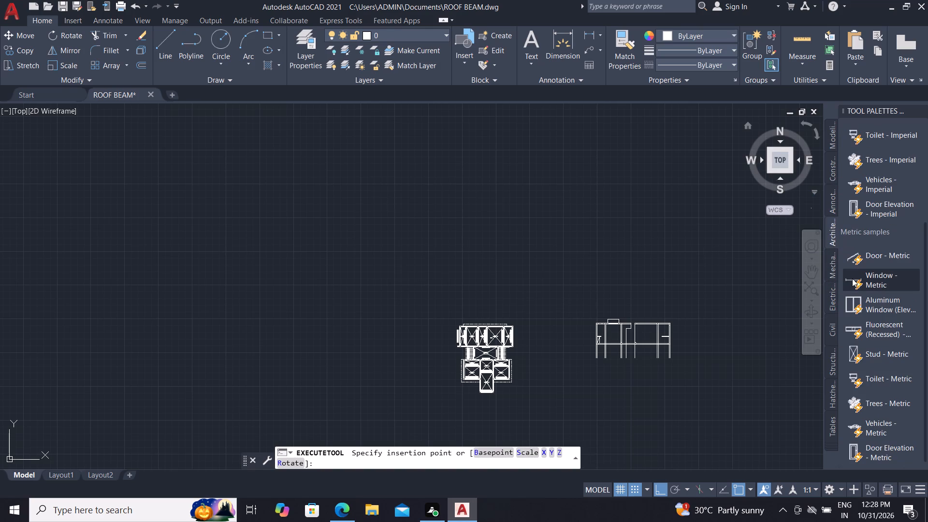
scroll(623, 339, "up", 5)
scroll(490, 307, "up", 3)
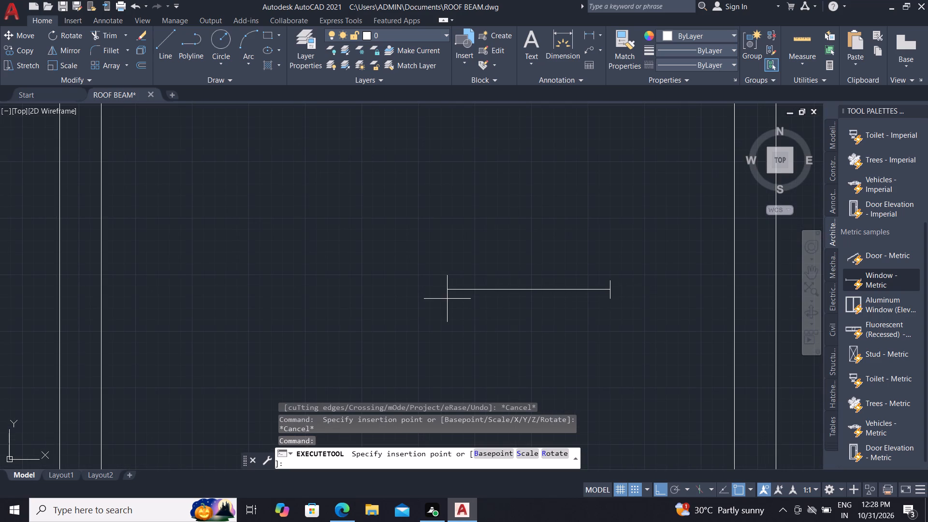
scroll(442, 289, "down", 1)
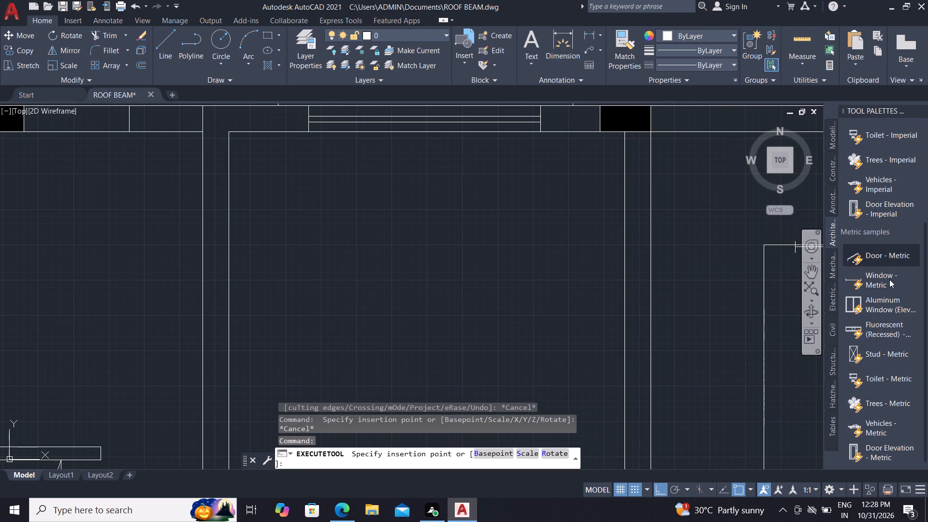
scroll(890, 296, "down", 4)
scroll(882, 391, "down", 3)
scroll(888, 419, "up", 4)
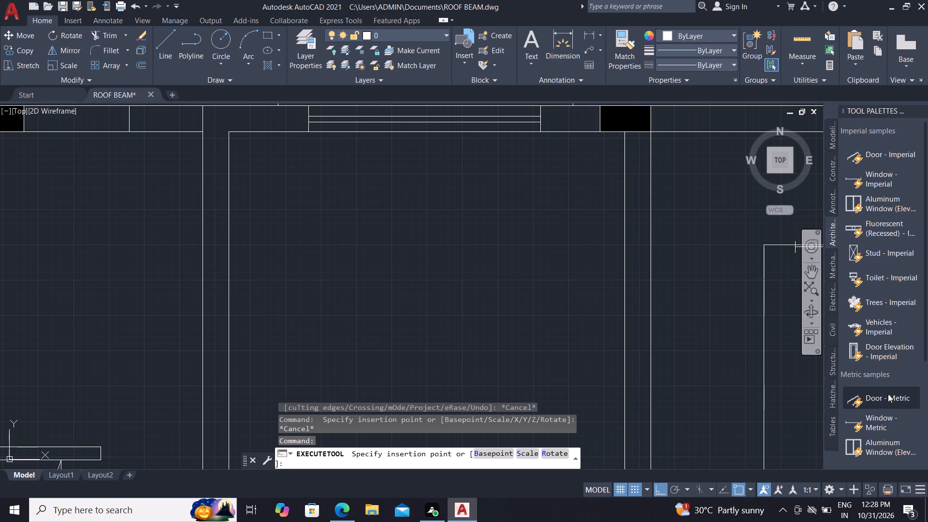
Insert the Window - Imperial block in the new plan's easternmost bay, just above the short double-line stub.
left_click(863, 178)
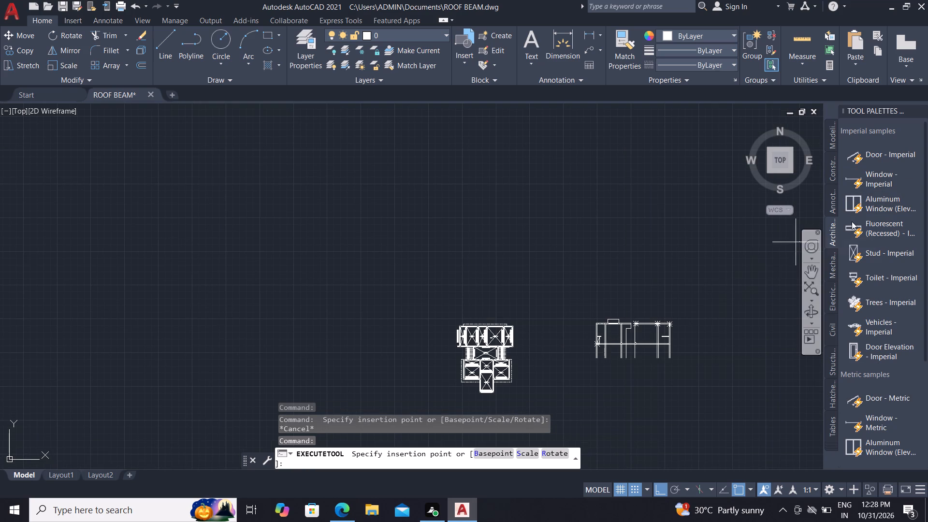
left_click(854, 172)
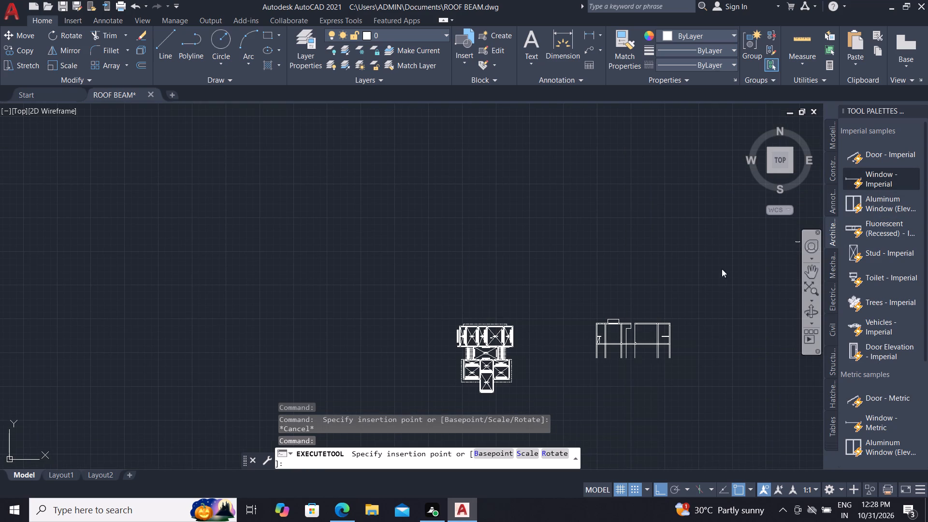
scroll(671, 333, "up", 4)
scroll(615, 344, "up", 5)
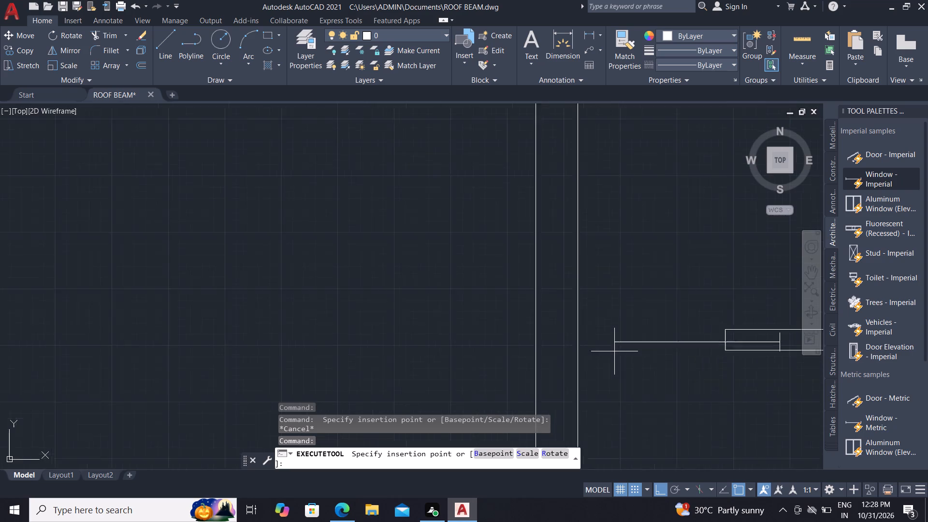
scroll(614, 351, "up", 1)
scroll(545, 305, "down", 4)
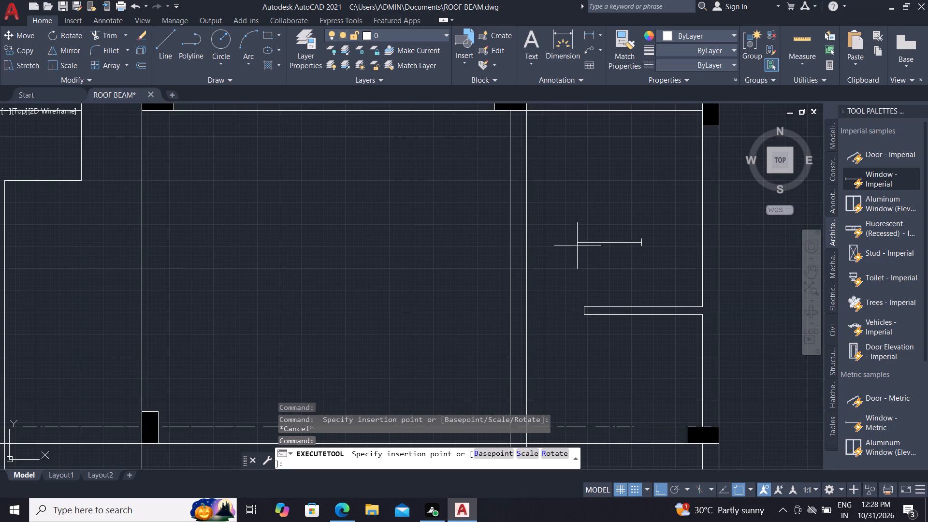
left_click(580, 235)
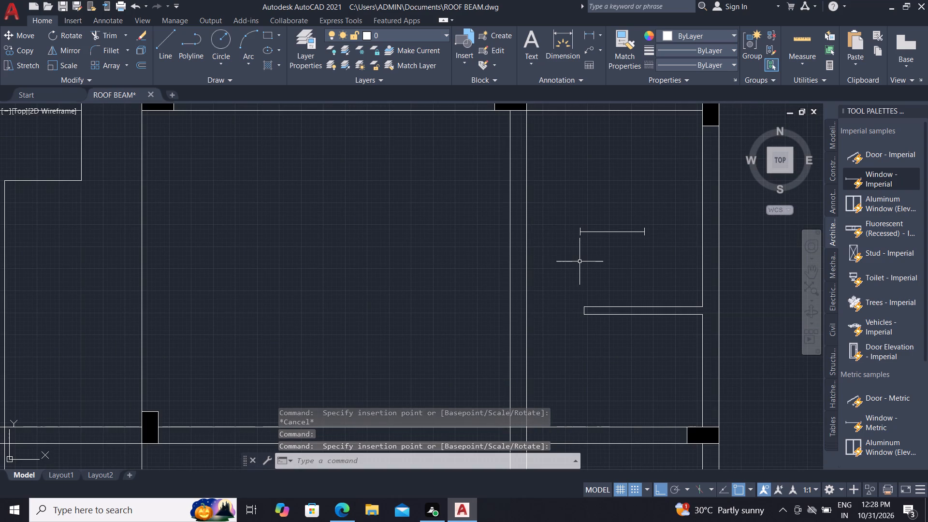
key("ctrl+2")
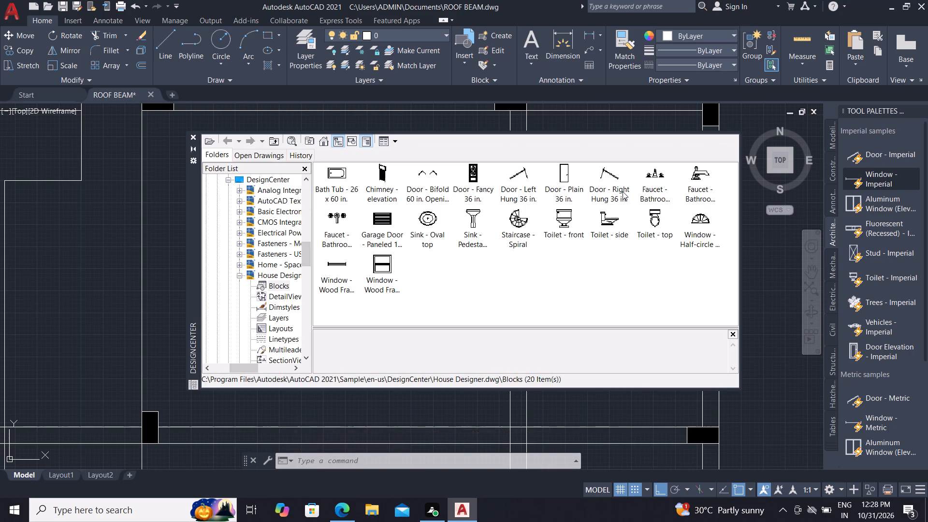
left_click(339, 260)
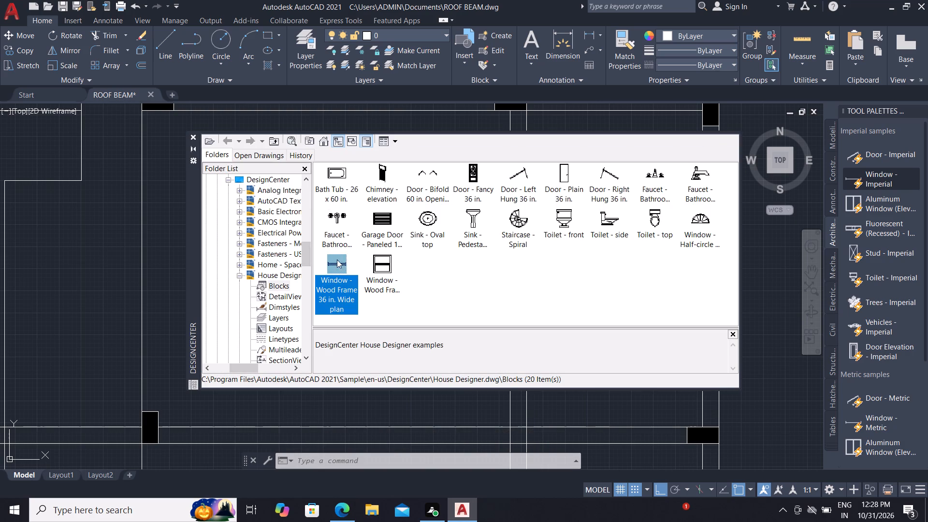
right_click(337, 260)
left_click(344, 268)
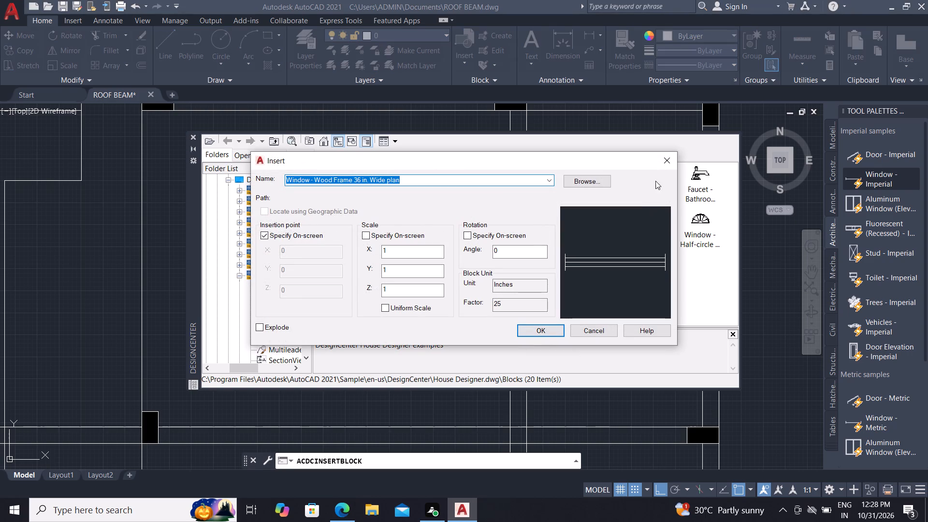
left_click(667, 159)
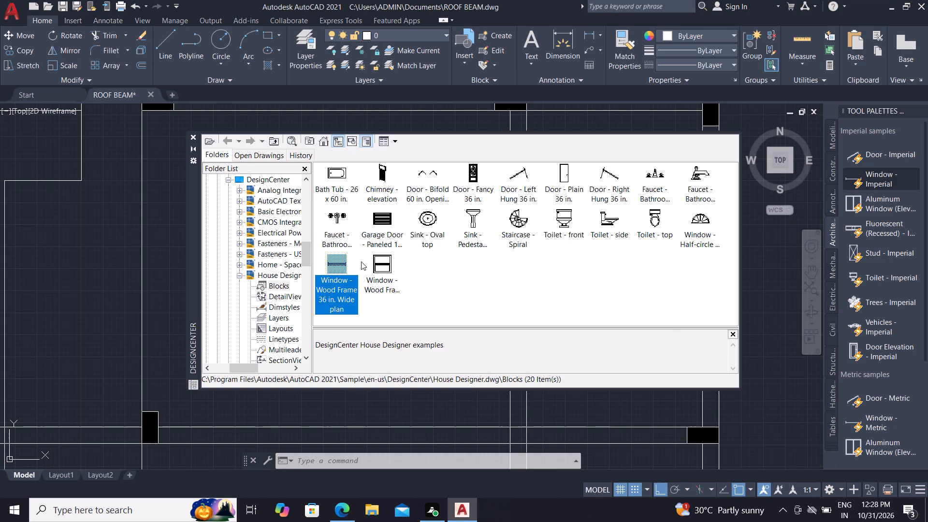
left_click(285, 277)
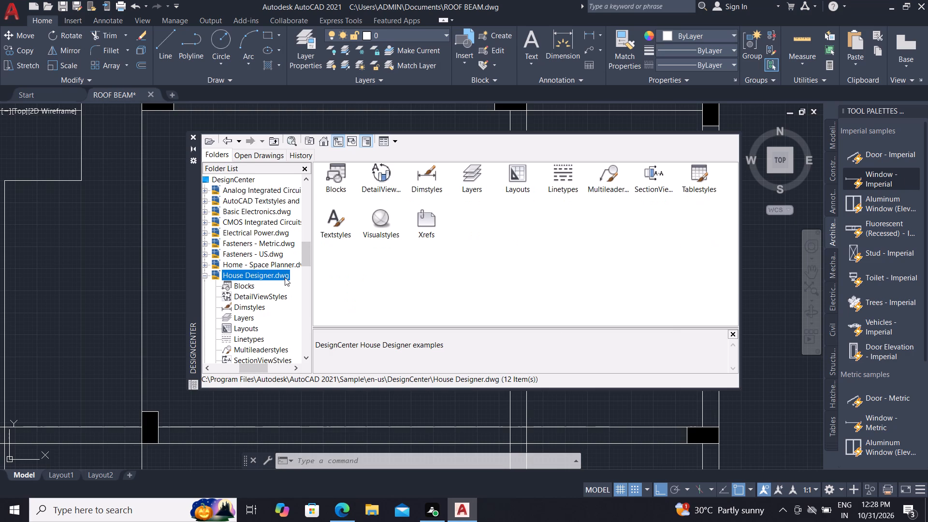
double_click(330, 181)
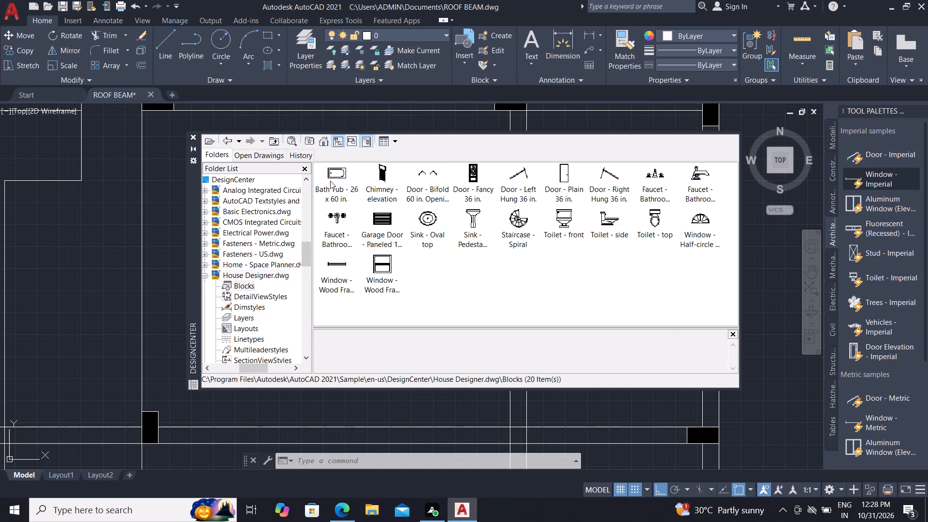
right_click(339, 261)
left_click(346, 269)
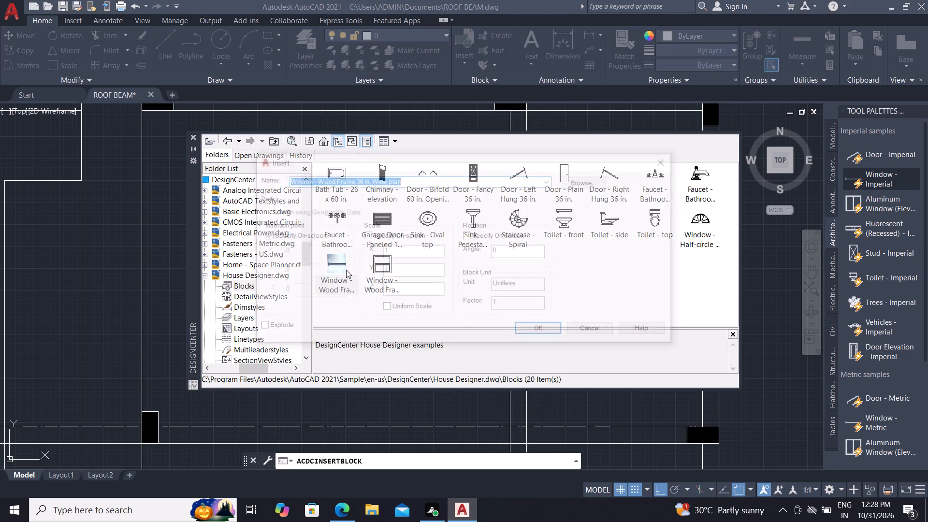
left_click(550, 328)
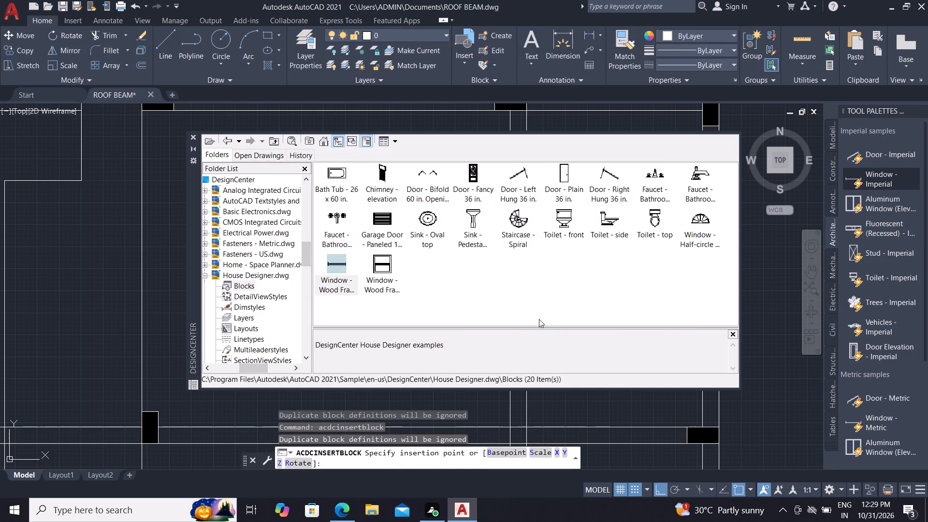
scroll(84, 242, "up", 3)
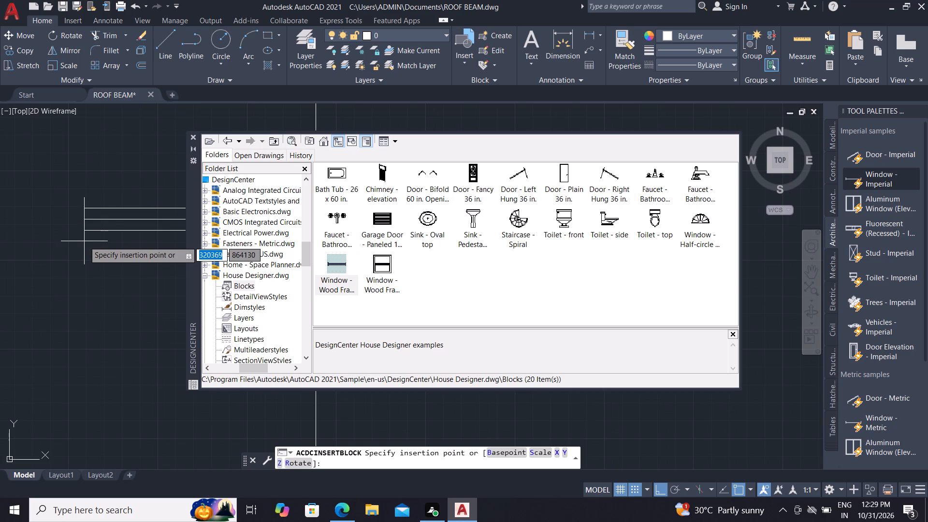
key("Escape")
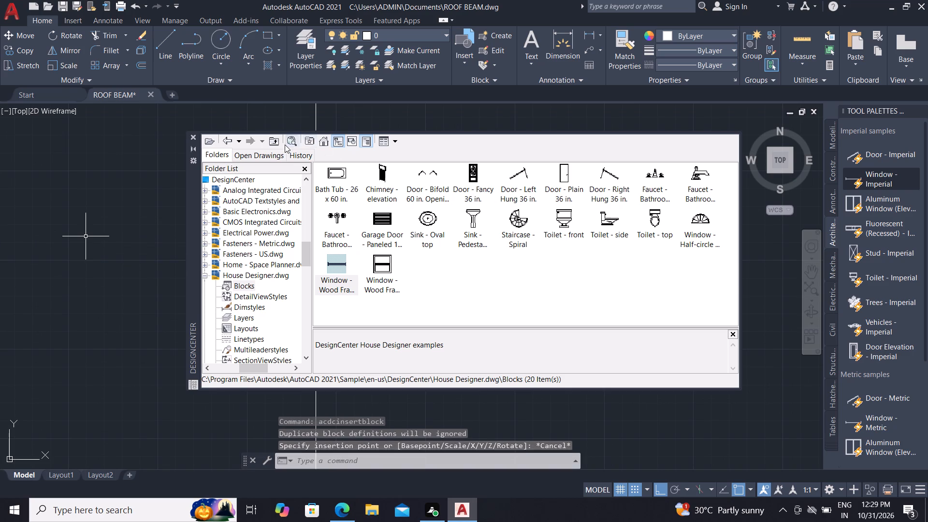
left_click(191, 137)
Draw a vertical line about 285 units long in the open room between the second and third vertical pairs.
scroll(324, 283, "down", 2)
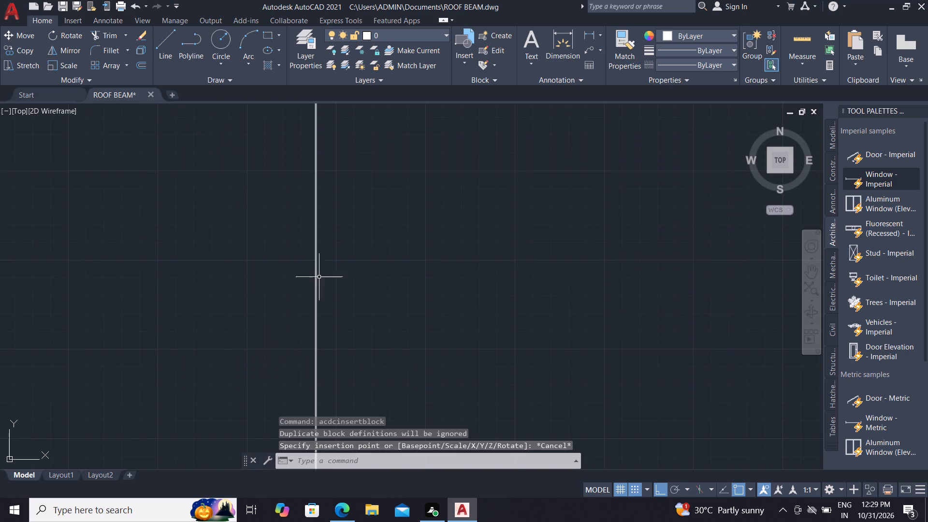
scroll(321, 281, "down", 5)
scroll(303, 265, "up", 2)
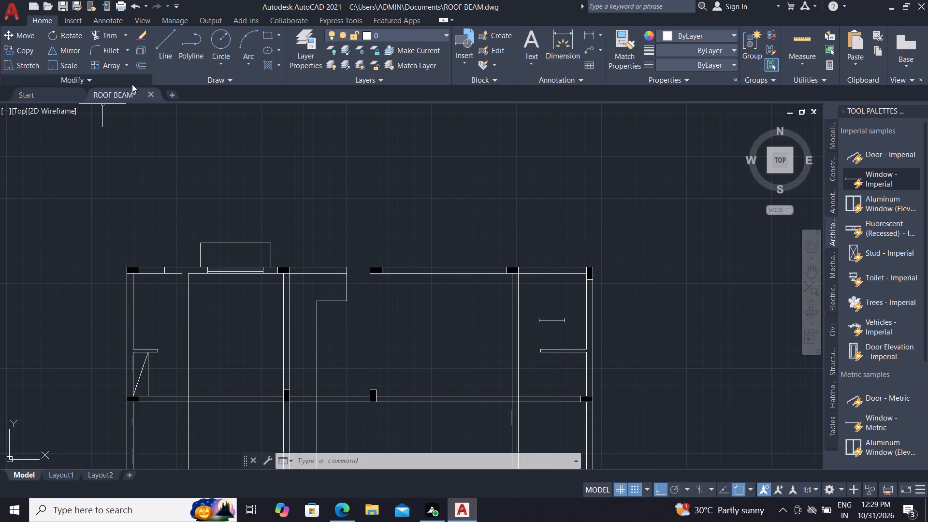
left_click(163, 38)
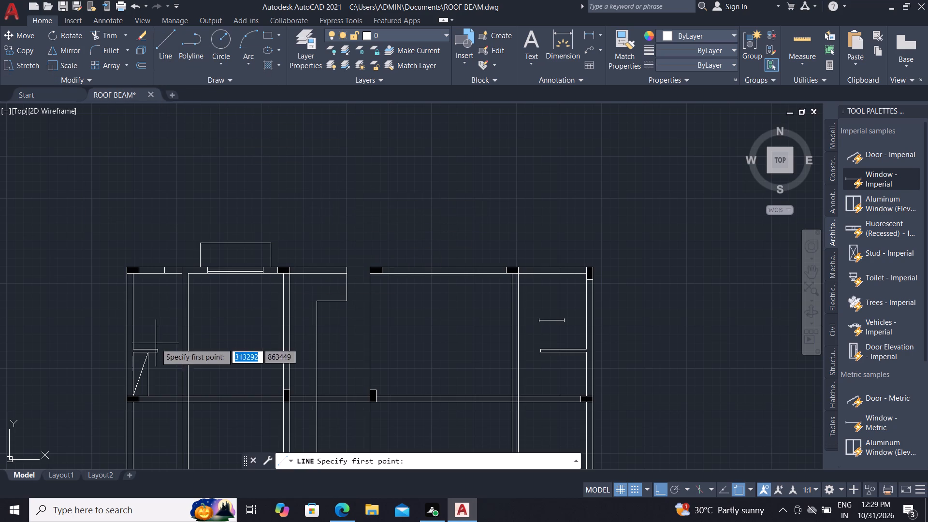
scroll(202, 330, "up", 3)
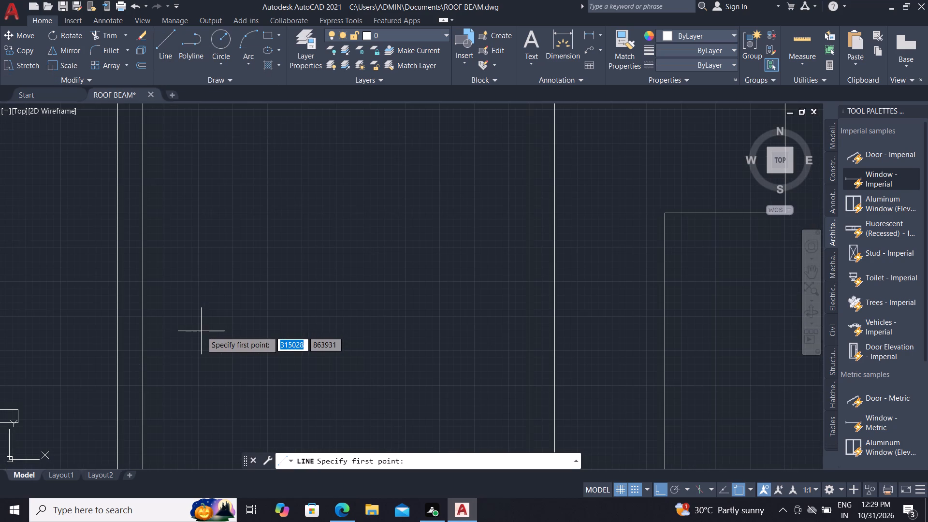
left_click(232, 318)
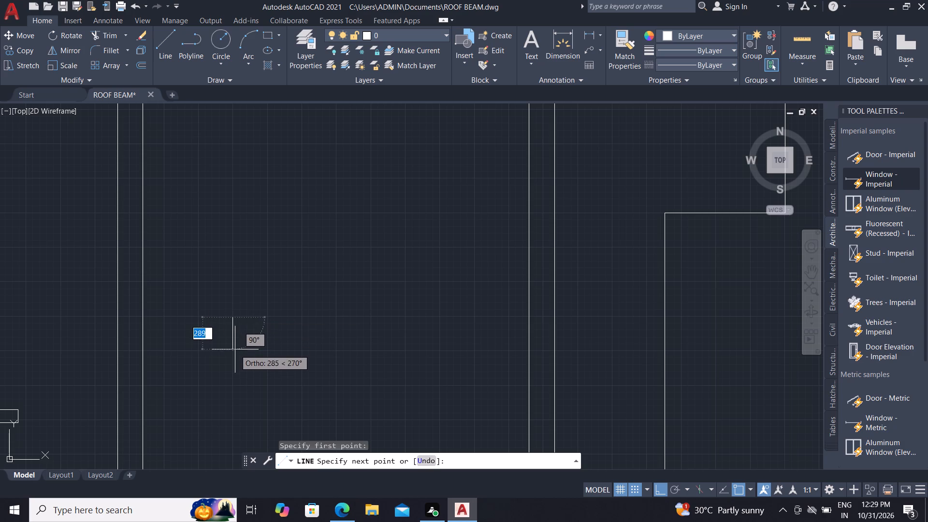
left_click(234, 349)
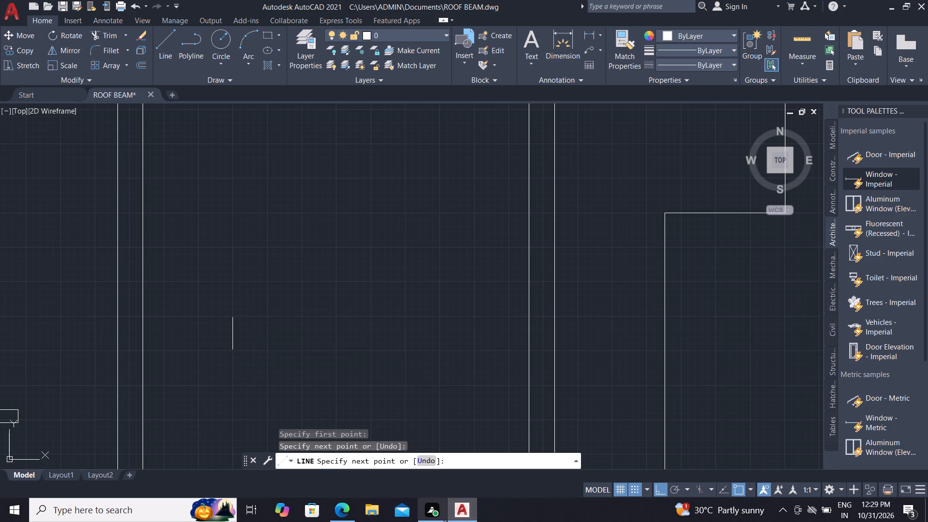
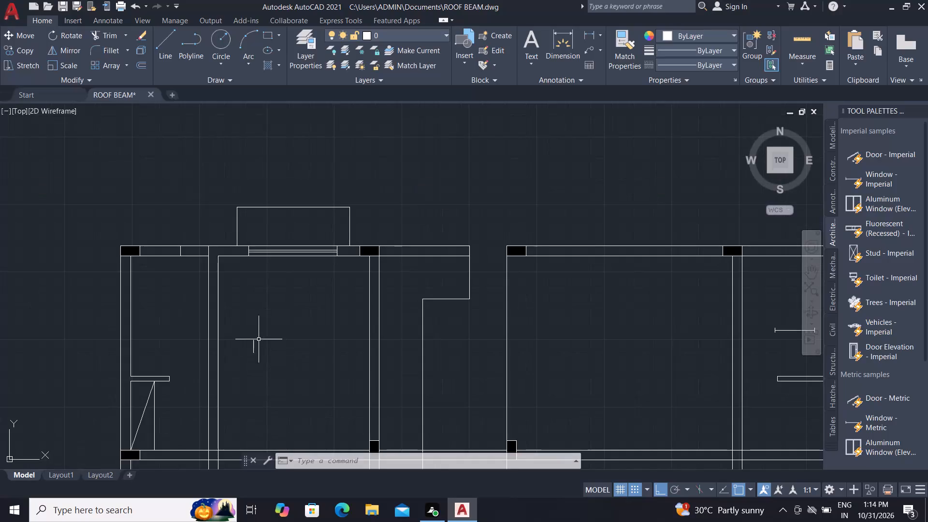
Draw a horizontal line about 1656 units long eastward from the short vertical line in the open room.
scroll(253, 341, "up", 2)
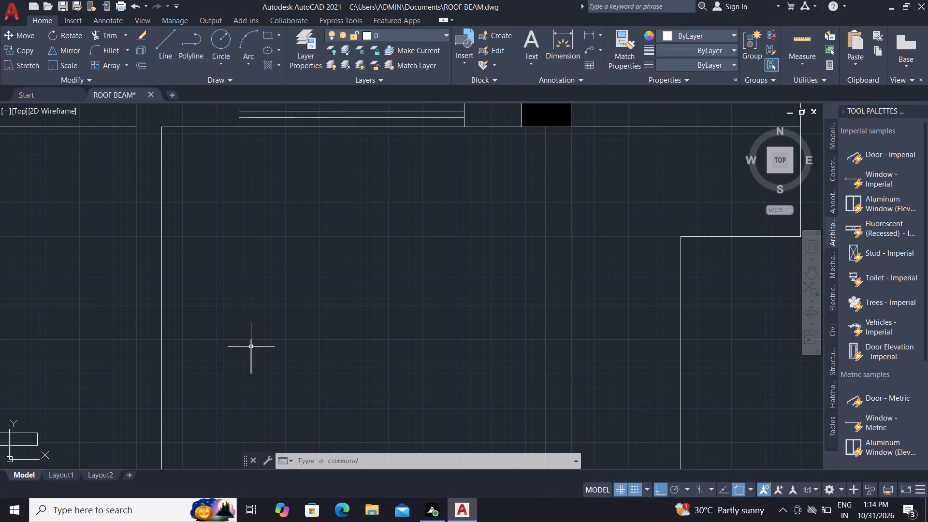
key("l")
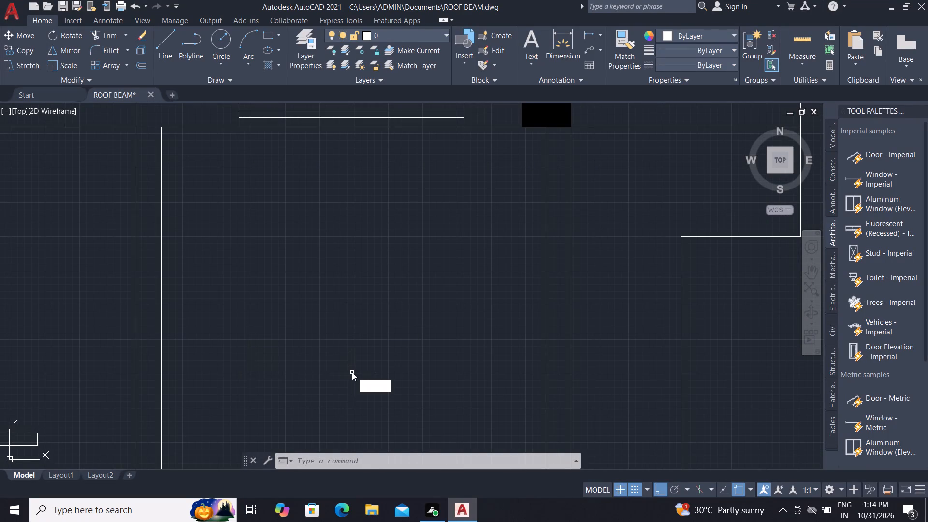
key("space")
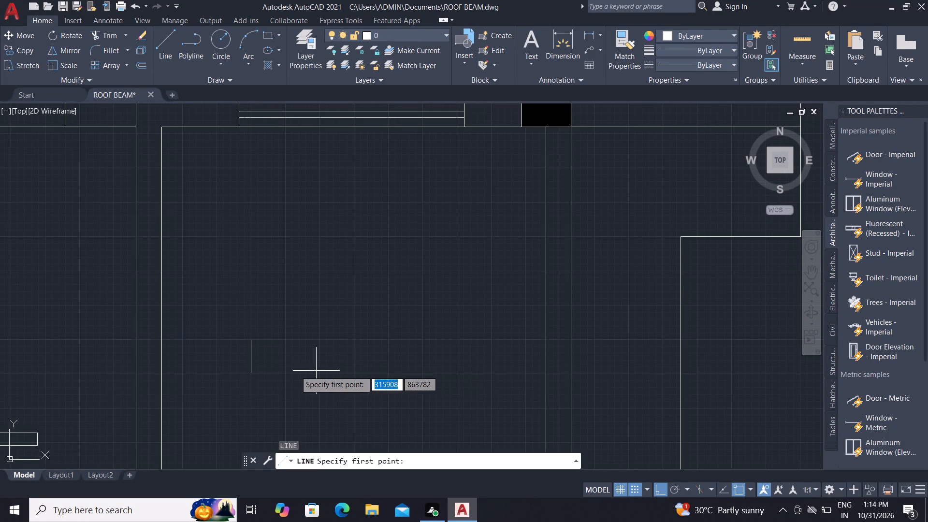
left_click(252, 364)
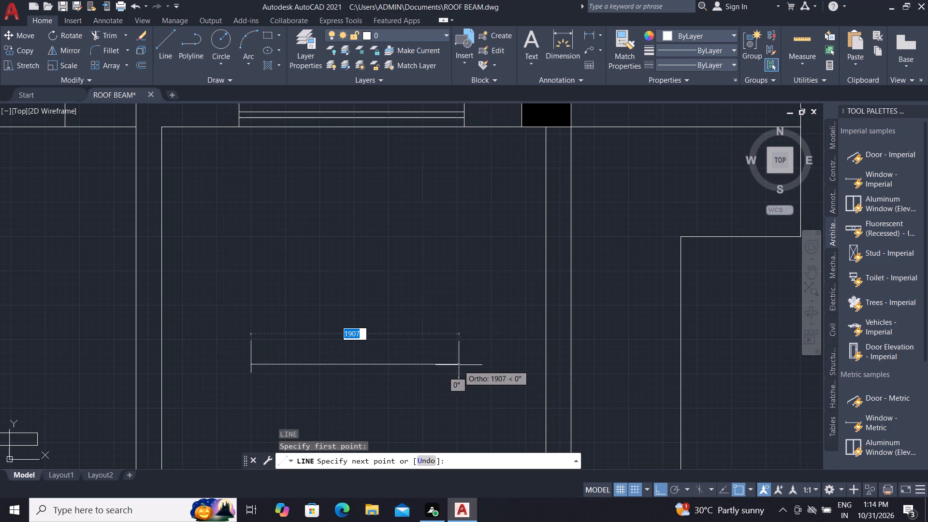
left_click(432, 367)
key("Escape")
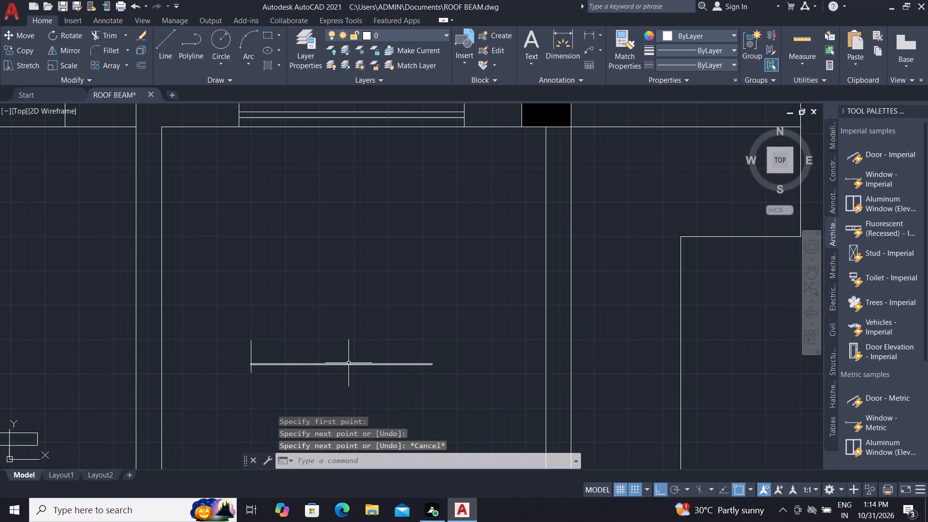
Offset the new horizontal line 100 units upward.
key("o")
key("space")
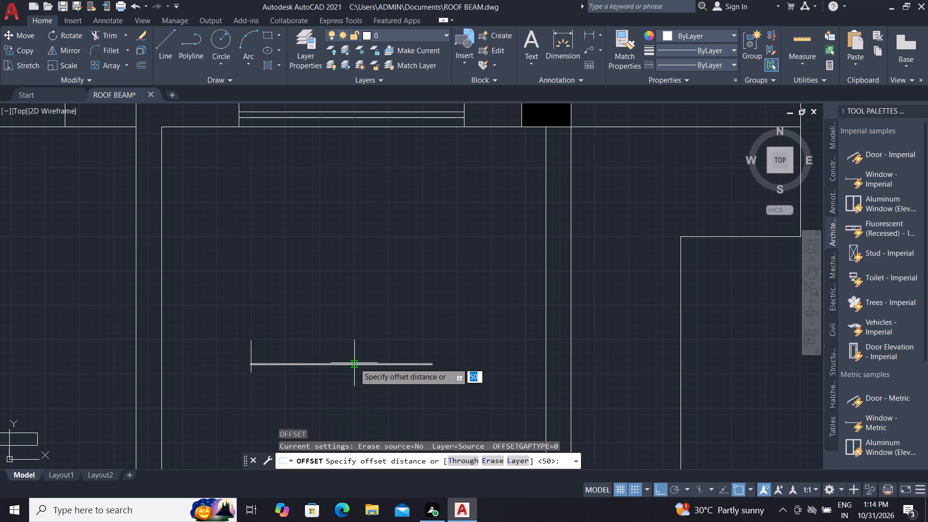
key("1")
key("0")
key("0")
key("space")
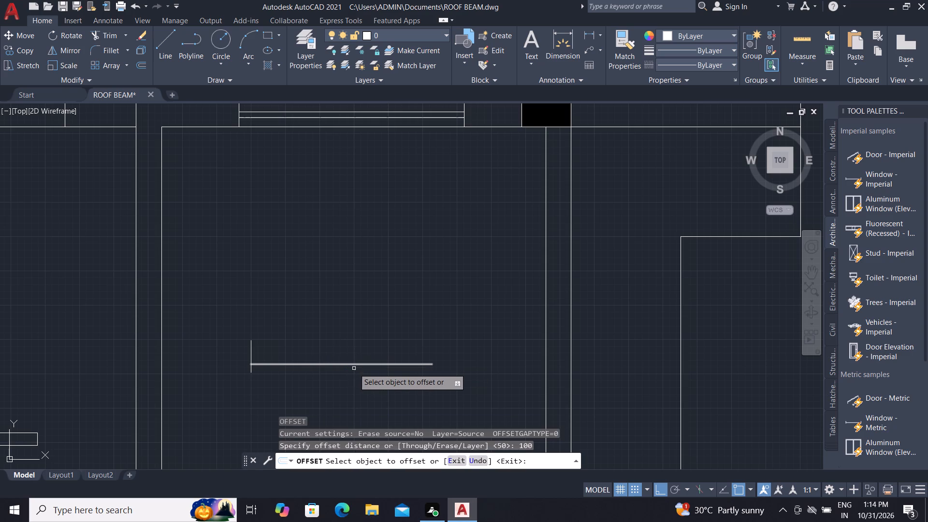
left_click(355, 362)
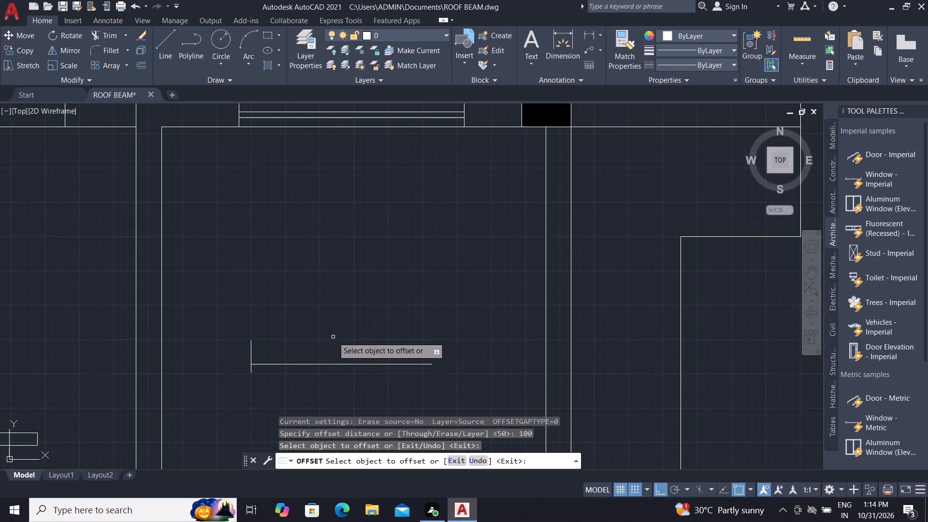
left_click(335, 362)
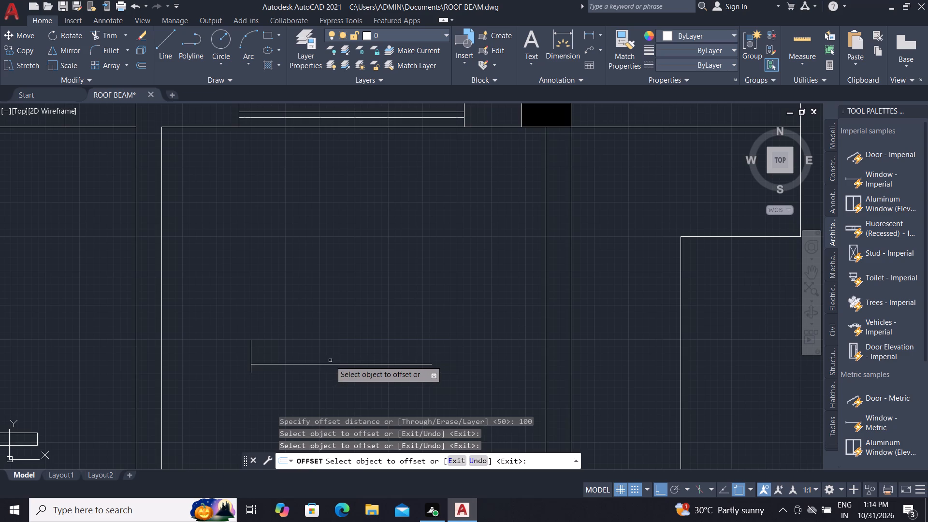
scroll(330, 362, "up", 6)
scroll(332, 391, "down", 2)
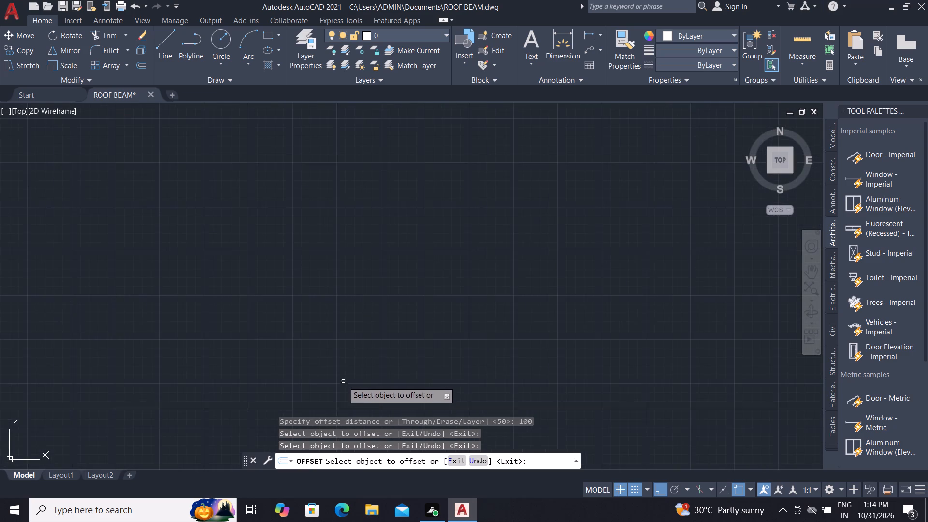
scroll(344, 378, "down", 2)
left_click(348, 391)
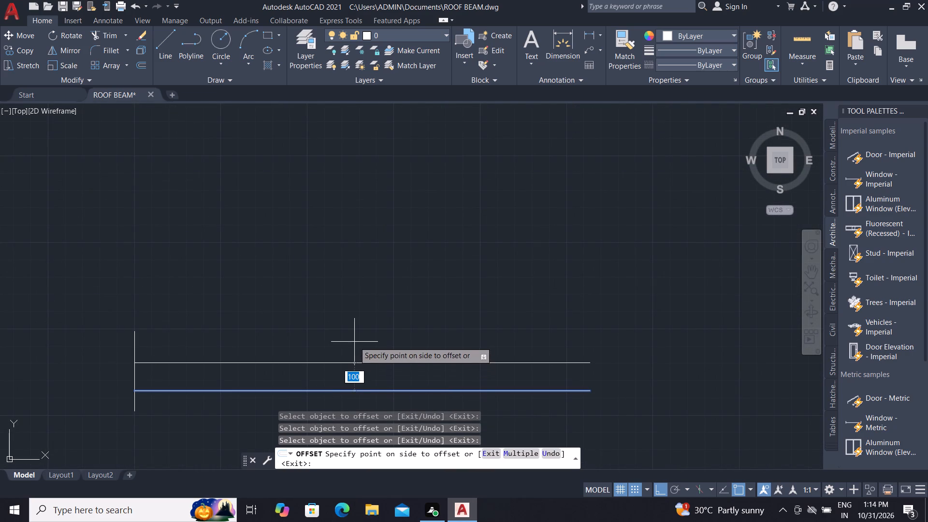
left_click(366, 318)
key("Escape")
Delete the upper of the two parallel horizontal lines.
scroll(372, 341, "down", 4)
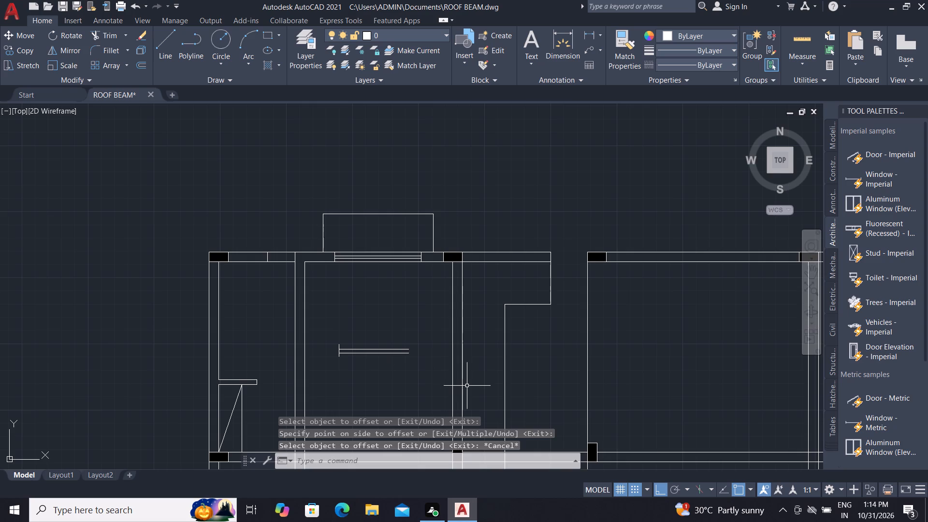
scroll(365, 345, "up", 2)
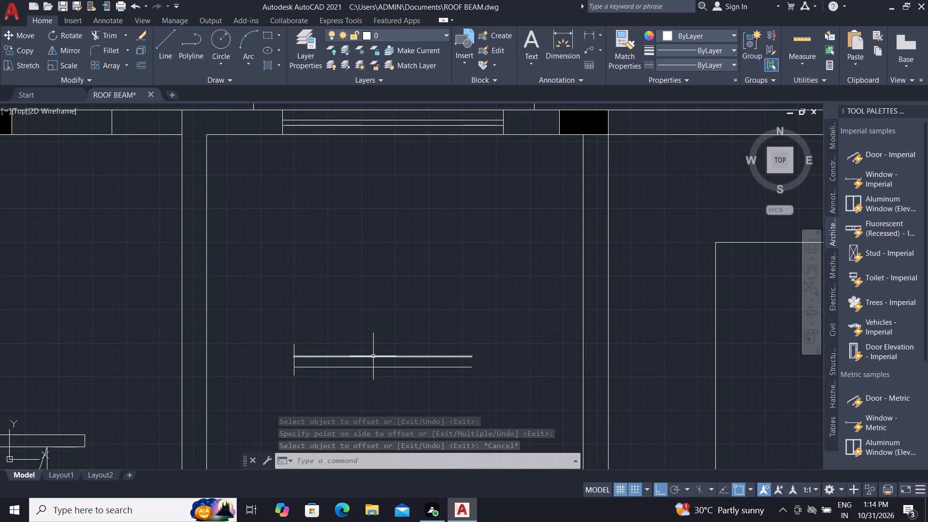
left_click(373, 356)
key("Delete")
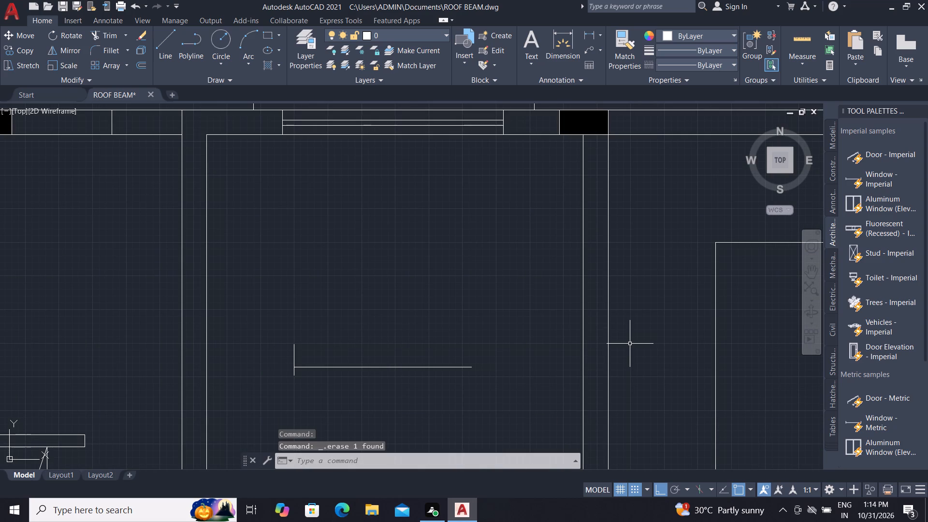
Offset the remaining horizontal line 150 units upward.
key("o")
key("space")
key("1")
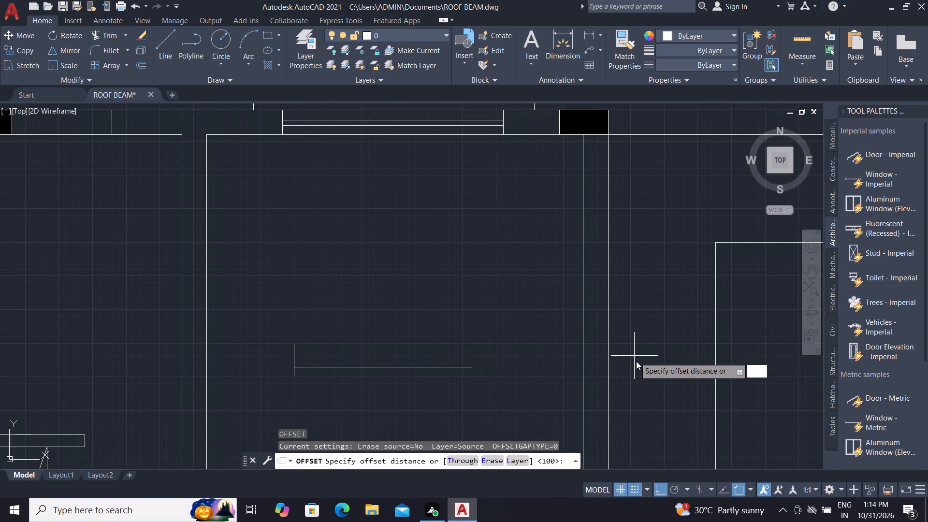
key("5")
key("0")
key("space")
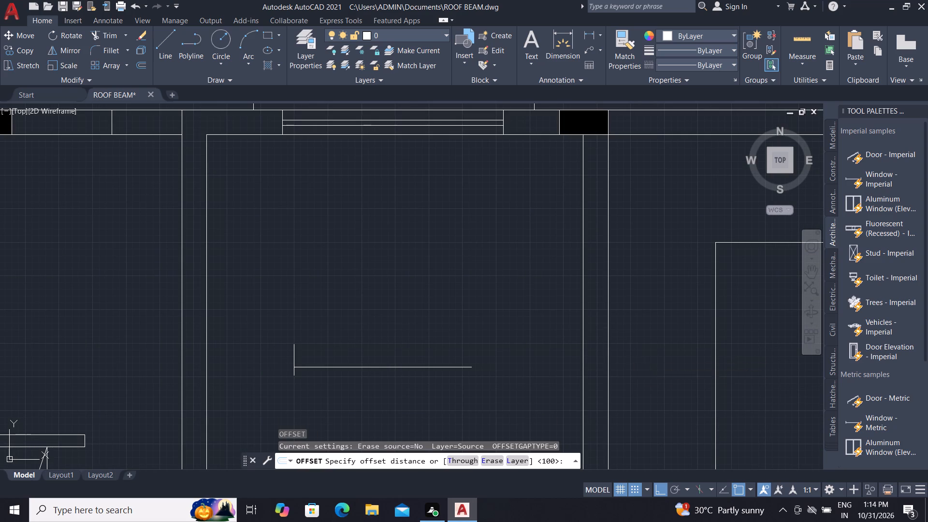
left_click(466, 368)
left_click(455, 290)
key("Escape")
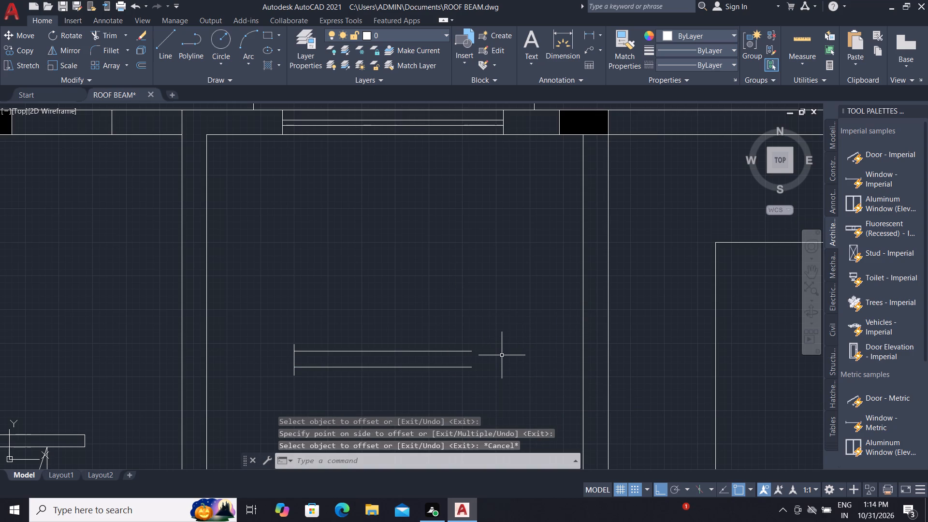
Draw a line about 1633 units east from the short vertical's upper end, continuing about 274 units down across the horizontal pair.
key("l")
key("space")
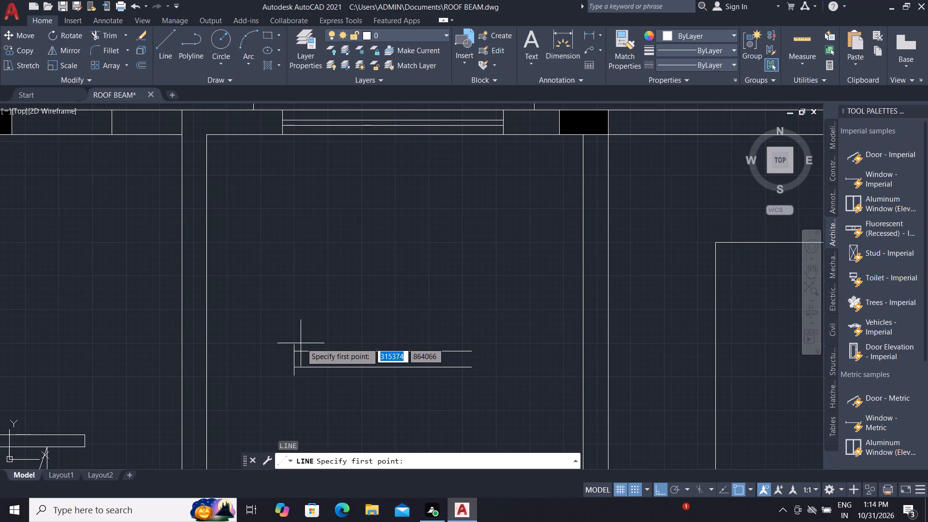
left_click(290, 343)
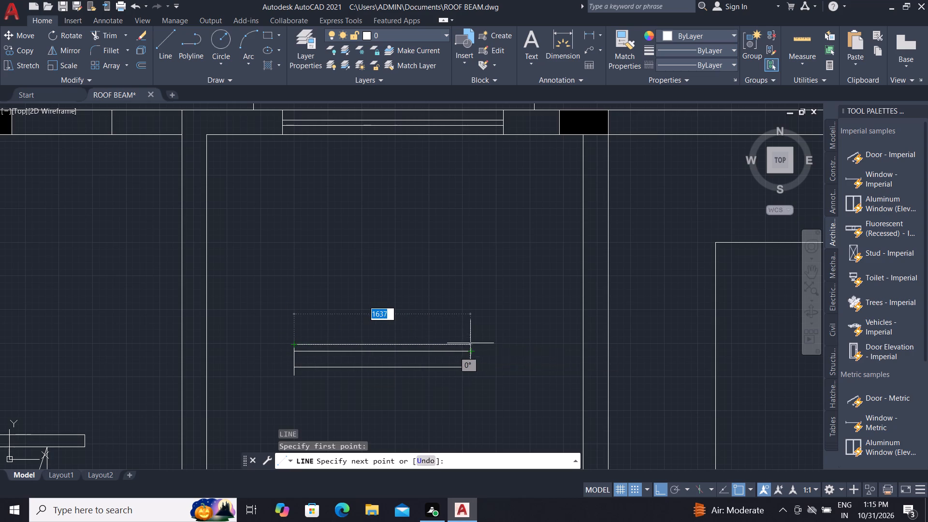
scroll(472, 342, "up", 2)
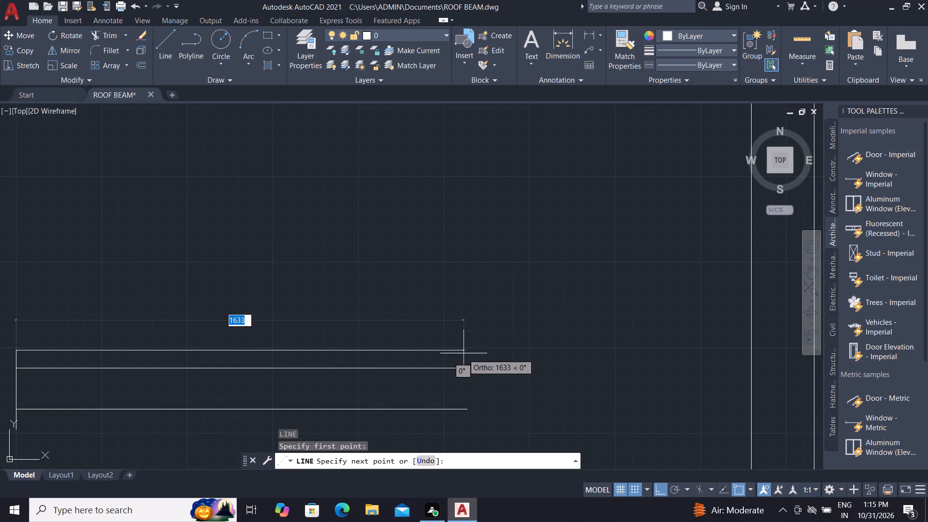
left_click(465, 350)
scroll(477, 333, "down", 2)
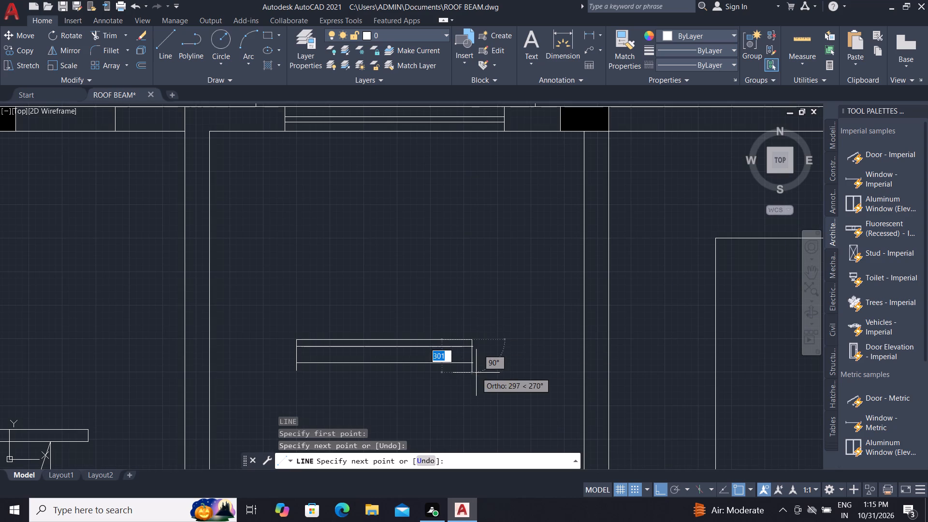
left_click(472, 369)
key("Escape")
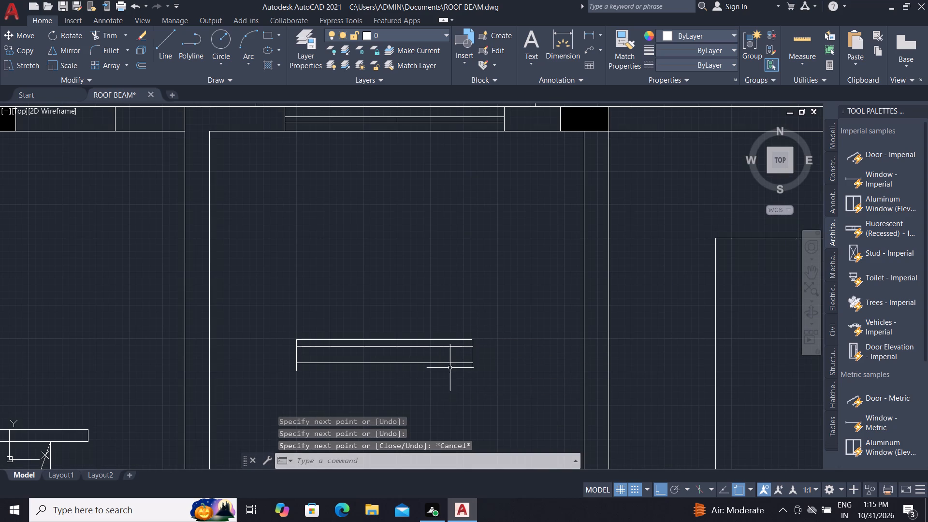
Trim away the topmost horizontal line and both parallel lines' overhangs past the east vertical.
key("t")
key("r")
key("space")
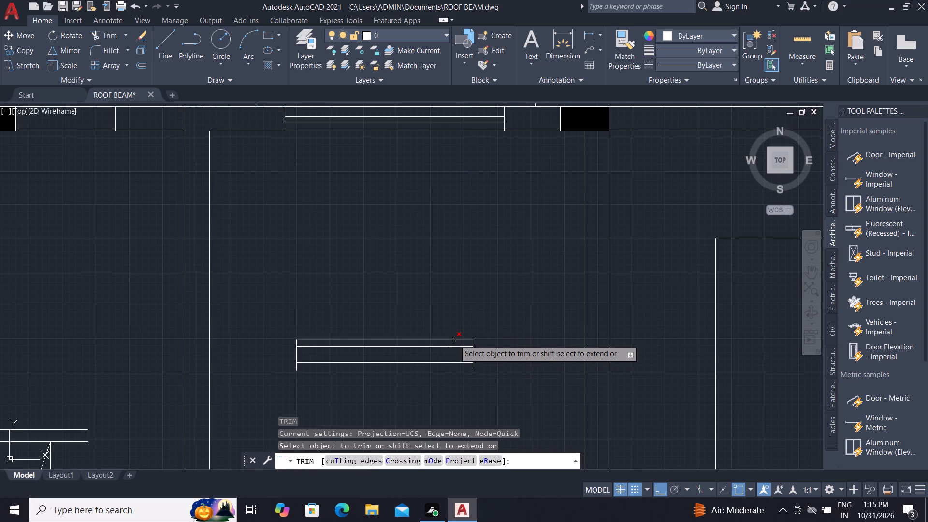
left_click(454, 339)
scroll(483, 369, "up", 4)
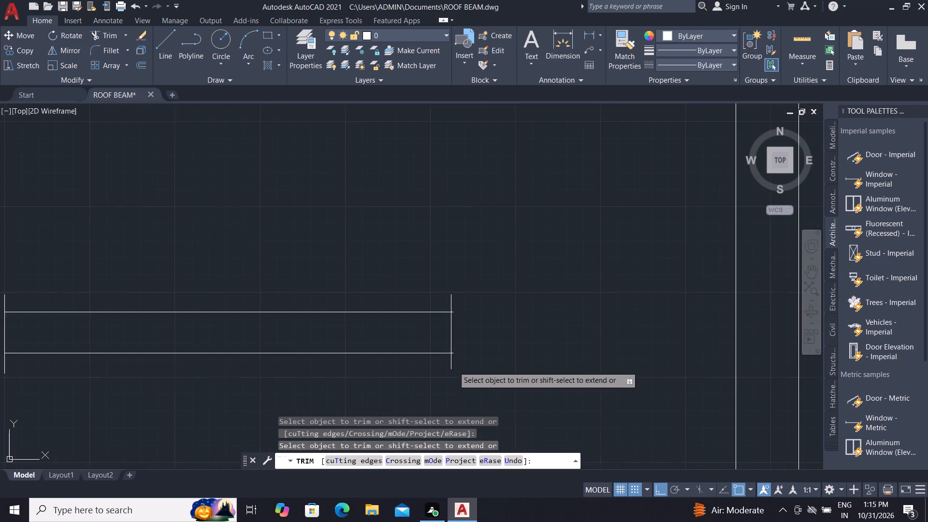
left_click(449, 334)
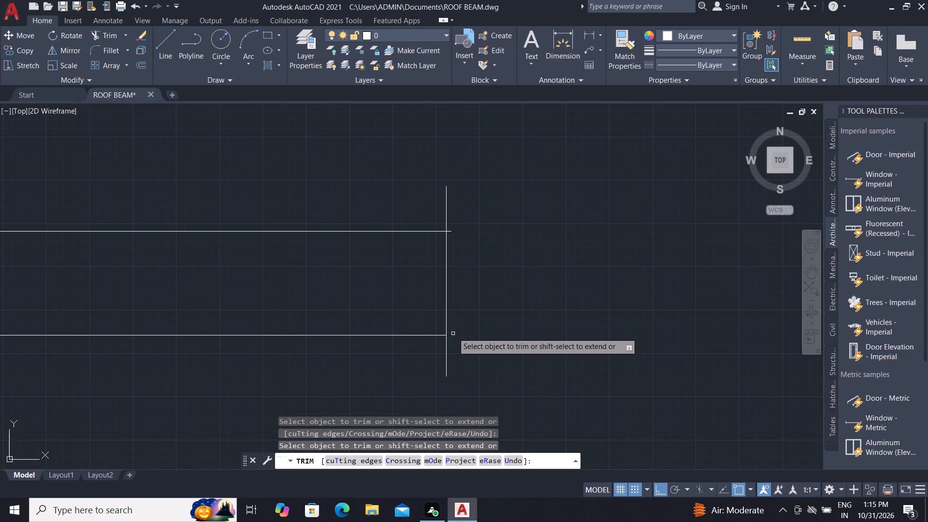
left_click(452, 231)
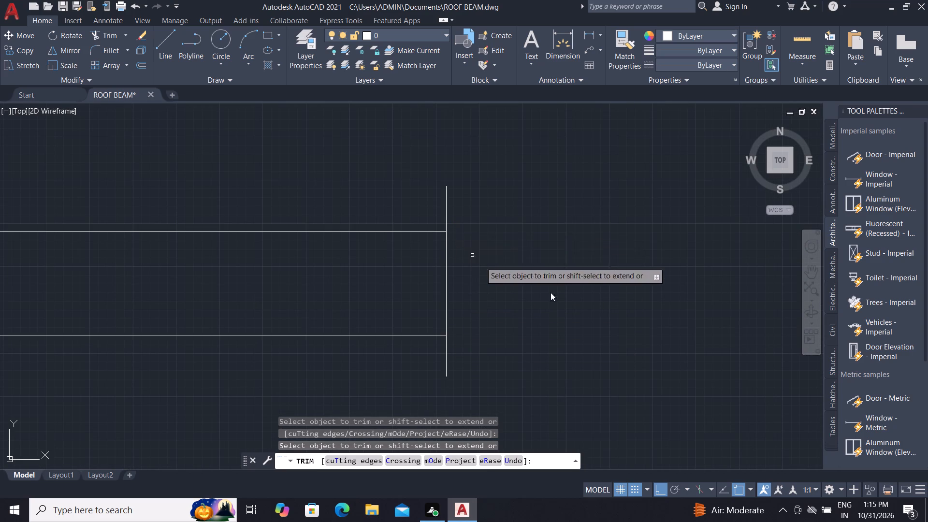
key("Escape")
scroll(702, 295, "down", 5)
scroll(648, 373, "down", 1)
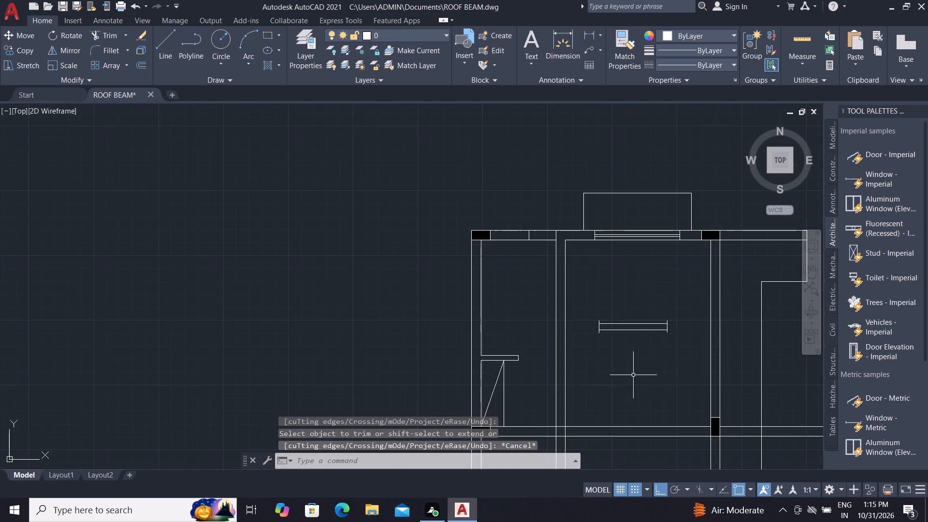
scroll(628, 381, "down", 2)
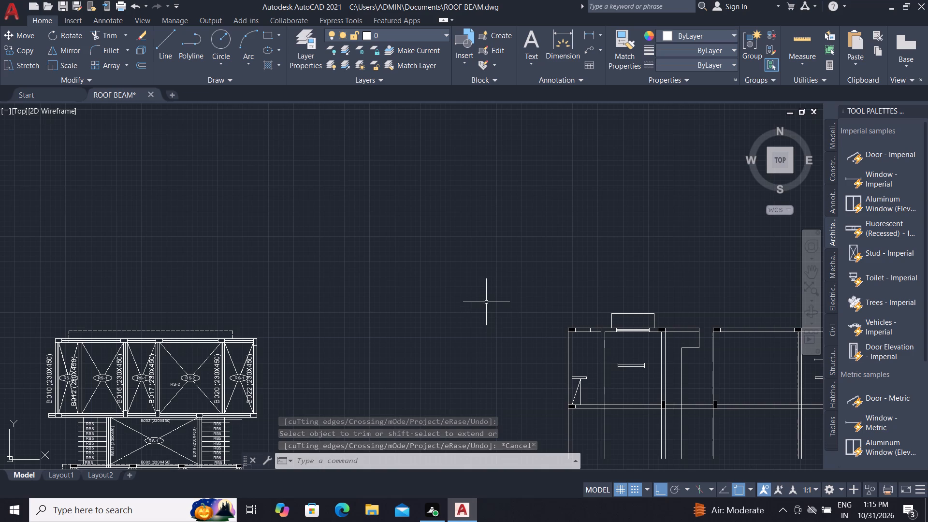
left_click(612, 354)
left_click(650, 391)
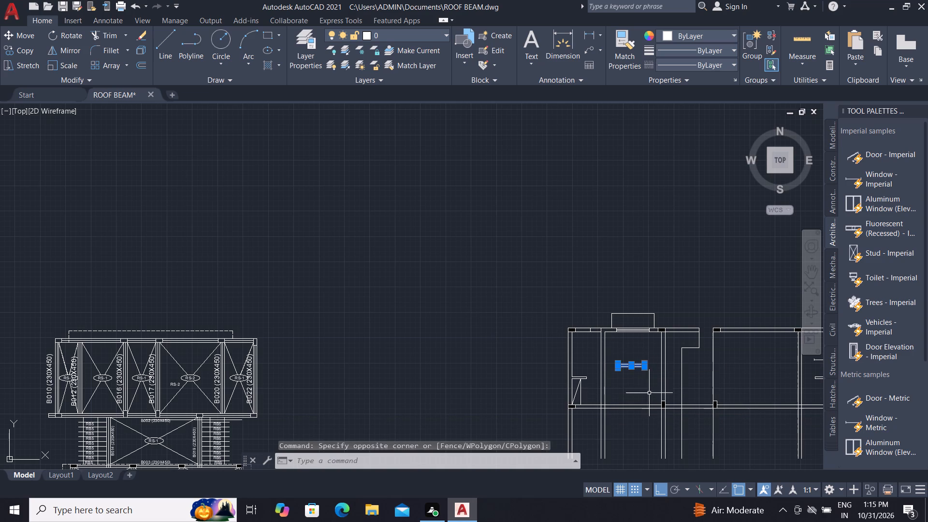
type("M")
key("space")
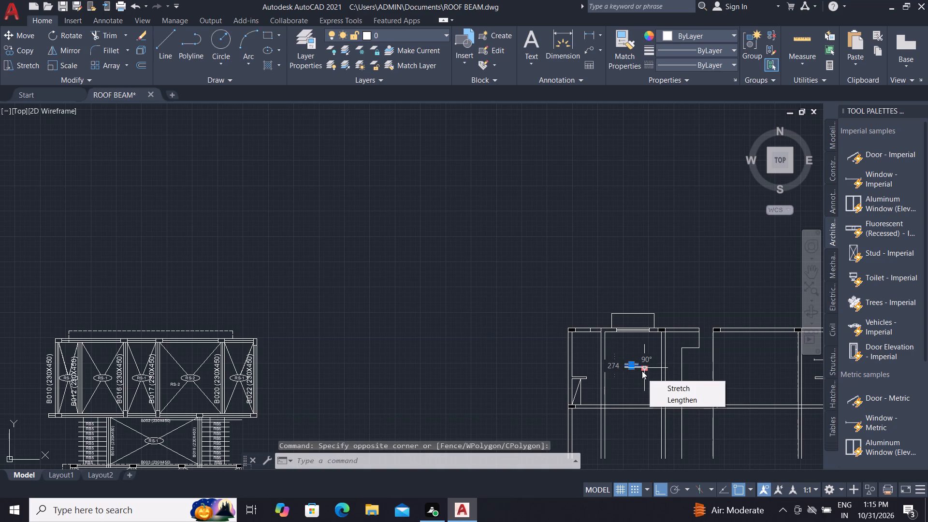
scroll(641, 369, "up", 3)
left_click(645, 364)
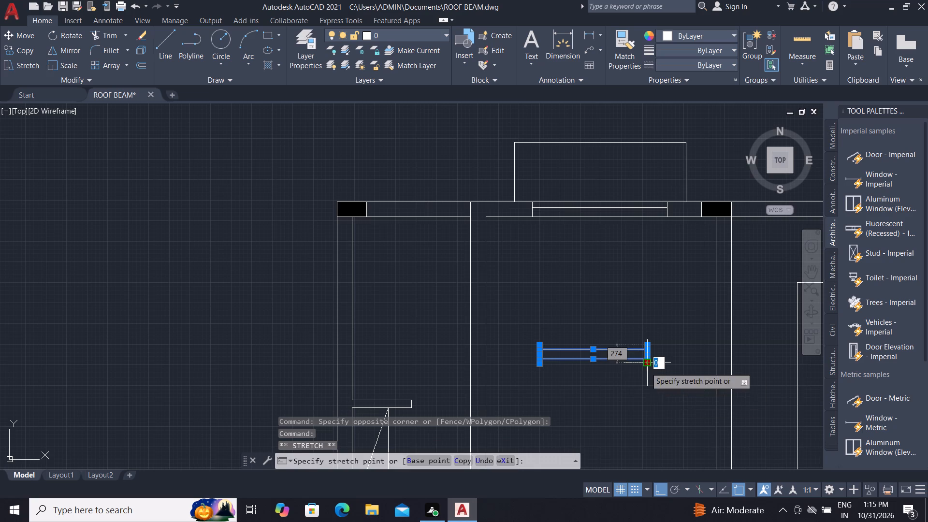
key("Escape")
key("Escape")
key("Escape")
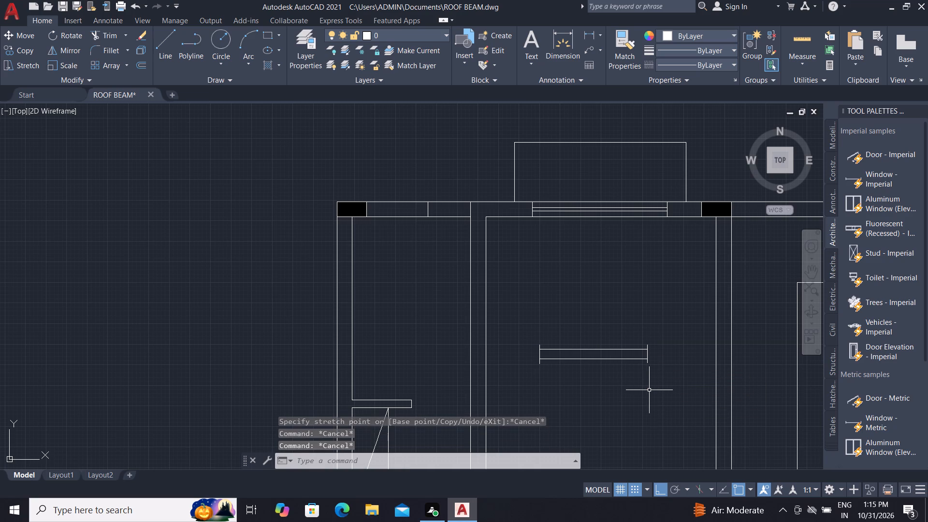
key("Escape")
Move the four-line symbol about 1860 units south within the room, toward the horizontal double line.
left_click(526, 326)
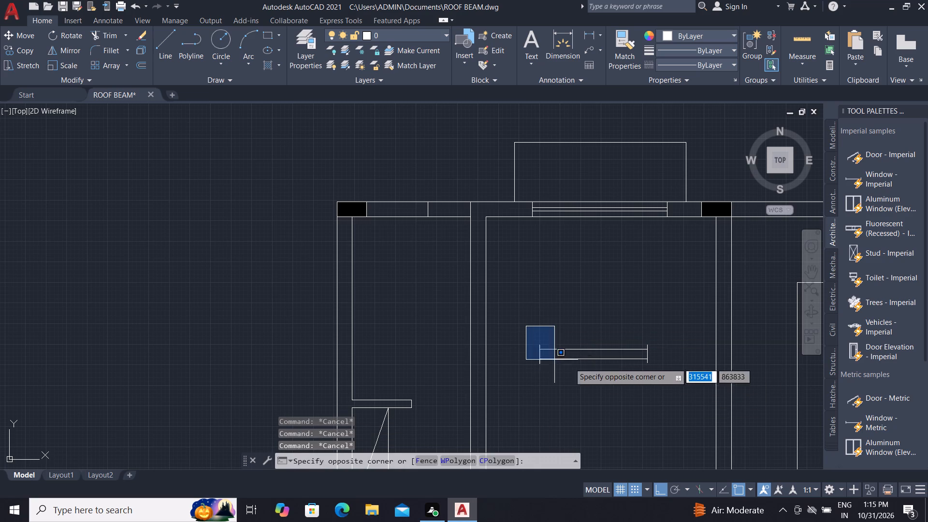
left_click(658, 374)
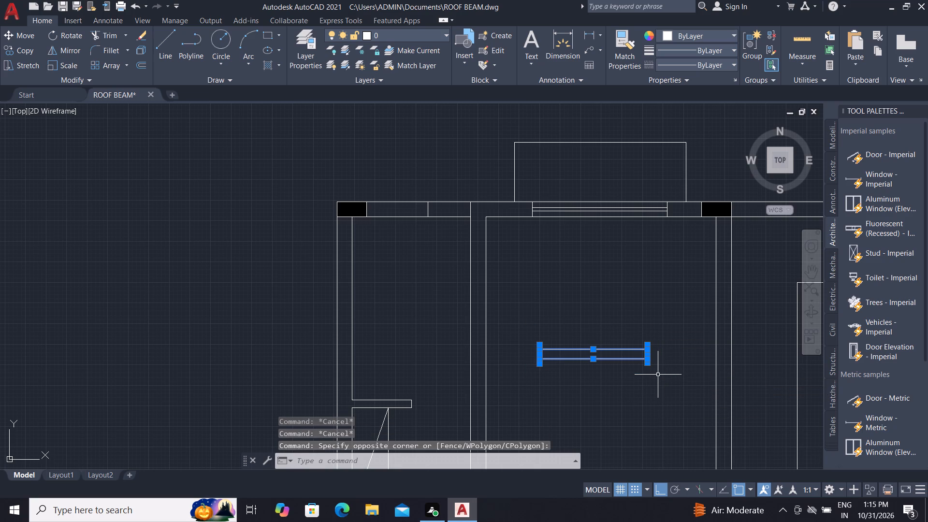
key("m")
key("space")
left_click(646, 366)
scroll(646, 359, "down", 2)
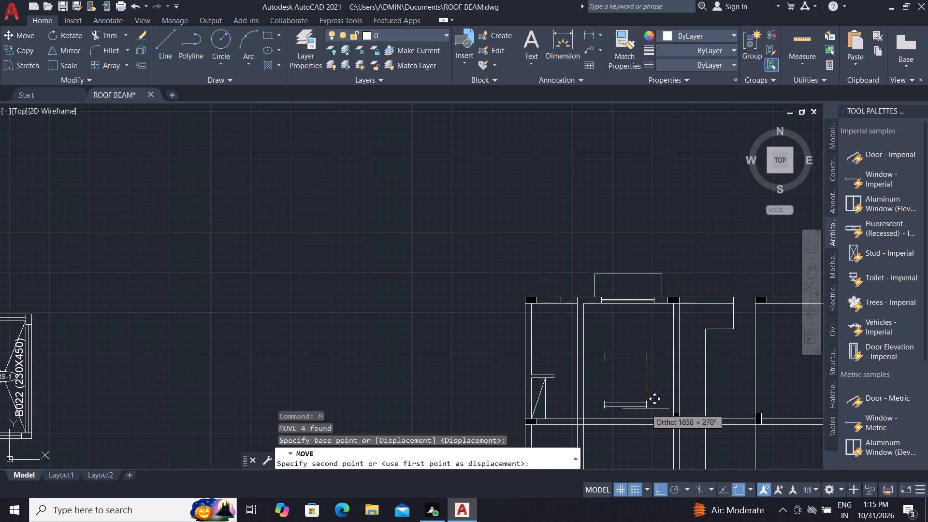
left_click(646, 408)
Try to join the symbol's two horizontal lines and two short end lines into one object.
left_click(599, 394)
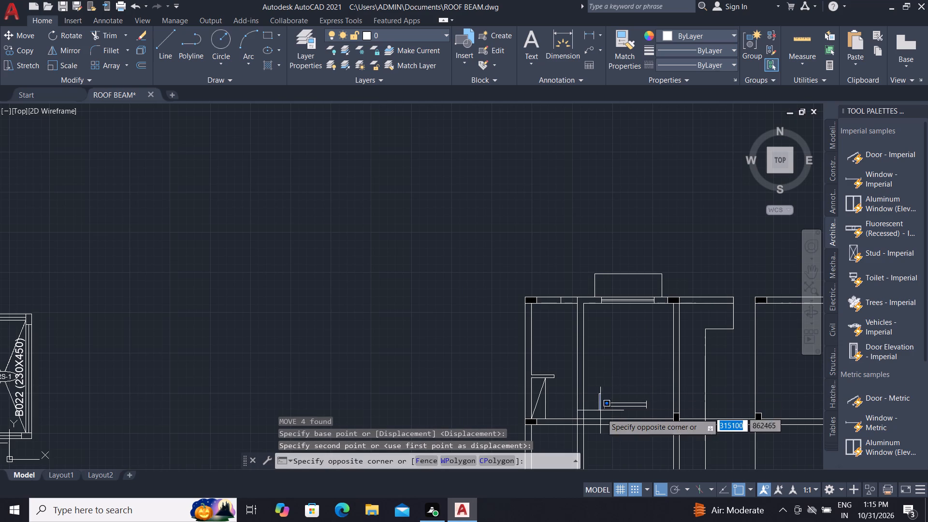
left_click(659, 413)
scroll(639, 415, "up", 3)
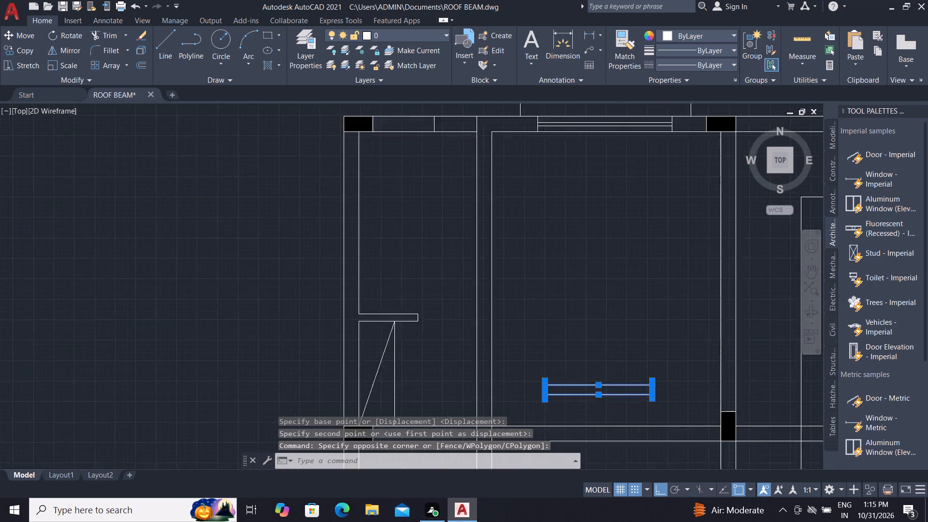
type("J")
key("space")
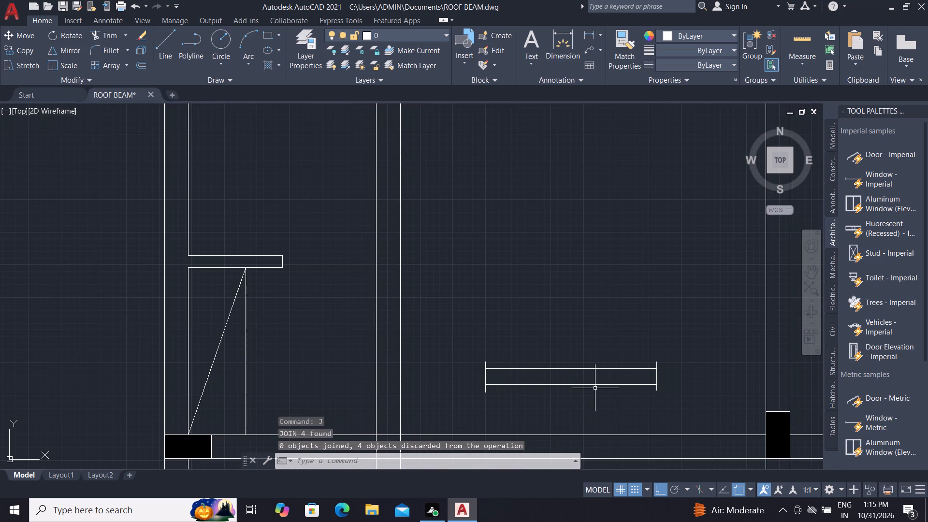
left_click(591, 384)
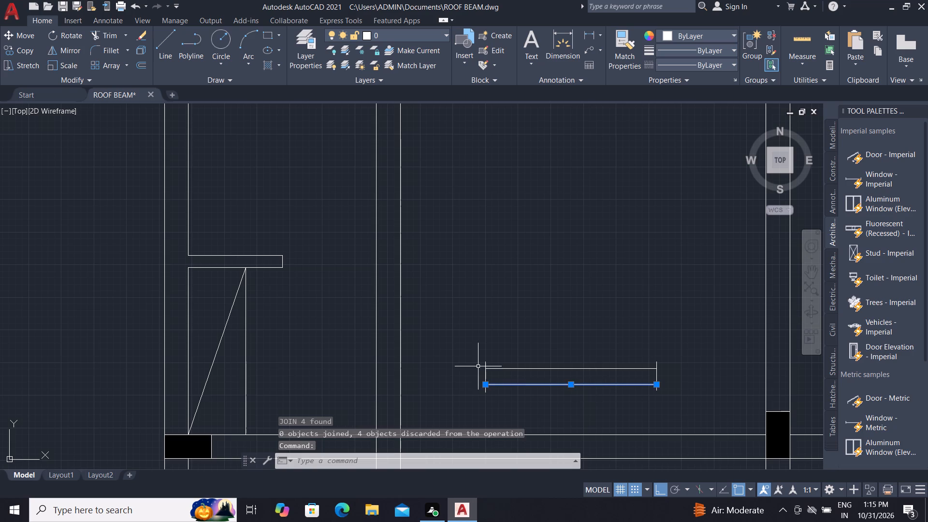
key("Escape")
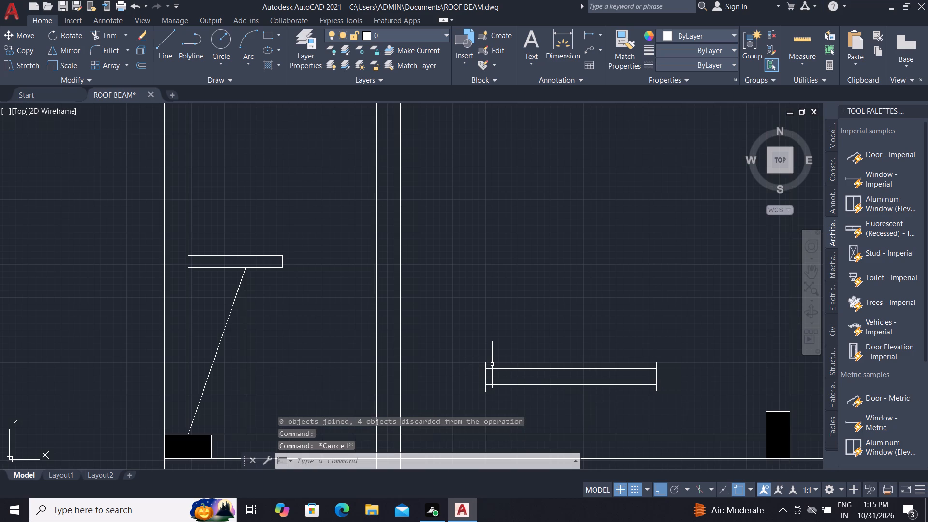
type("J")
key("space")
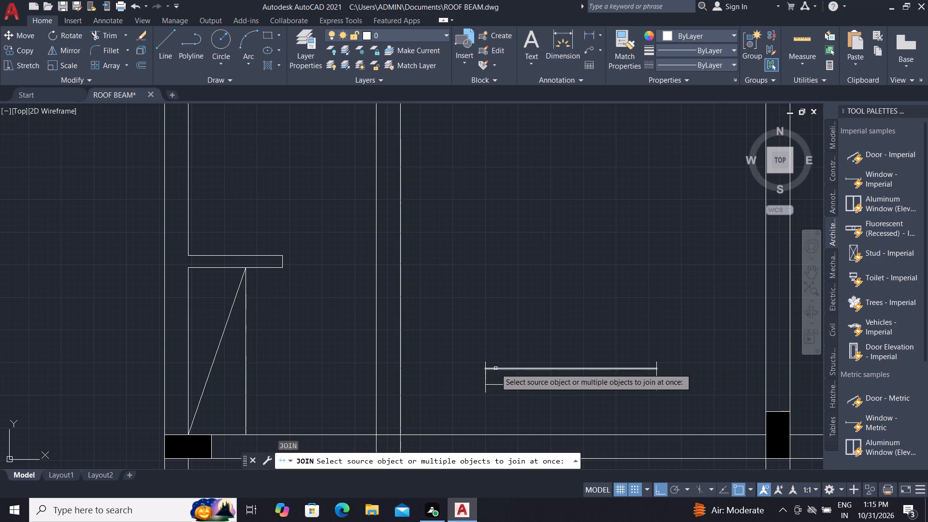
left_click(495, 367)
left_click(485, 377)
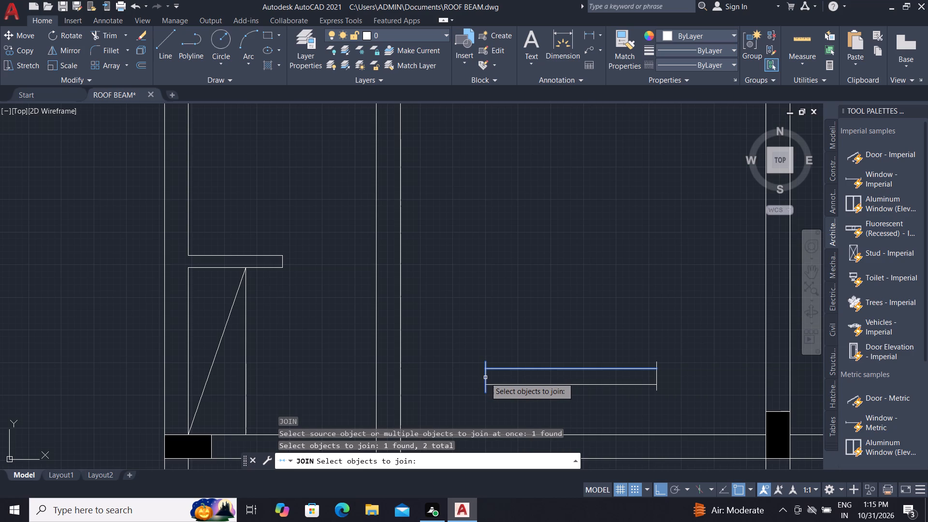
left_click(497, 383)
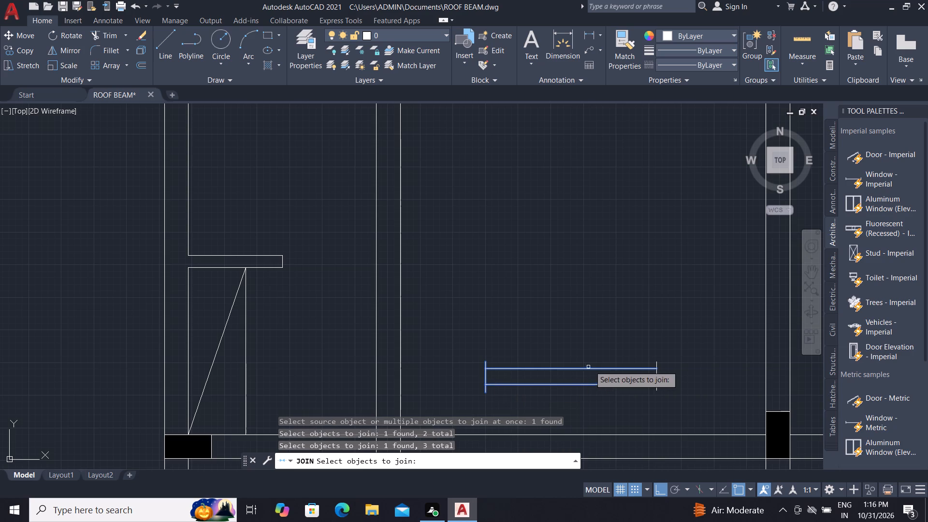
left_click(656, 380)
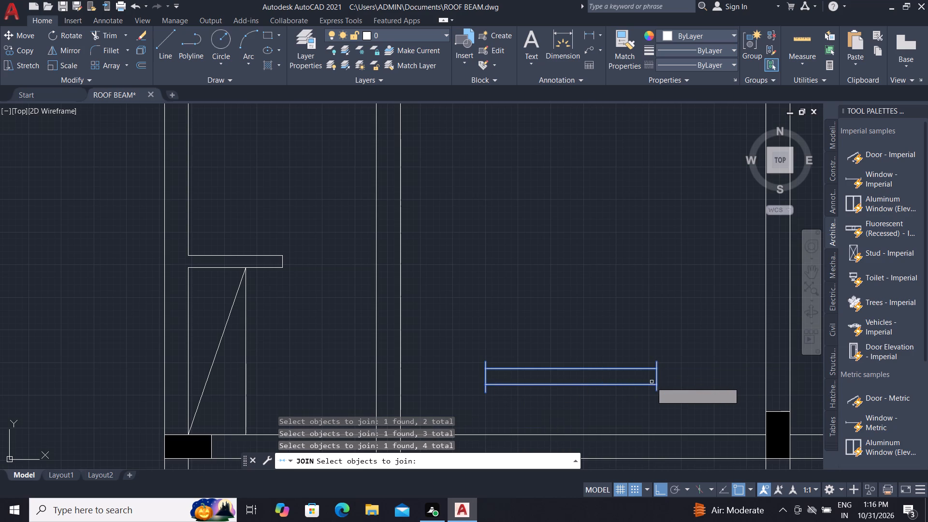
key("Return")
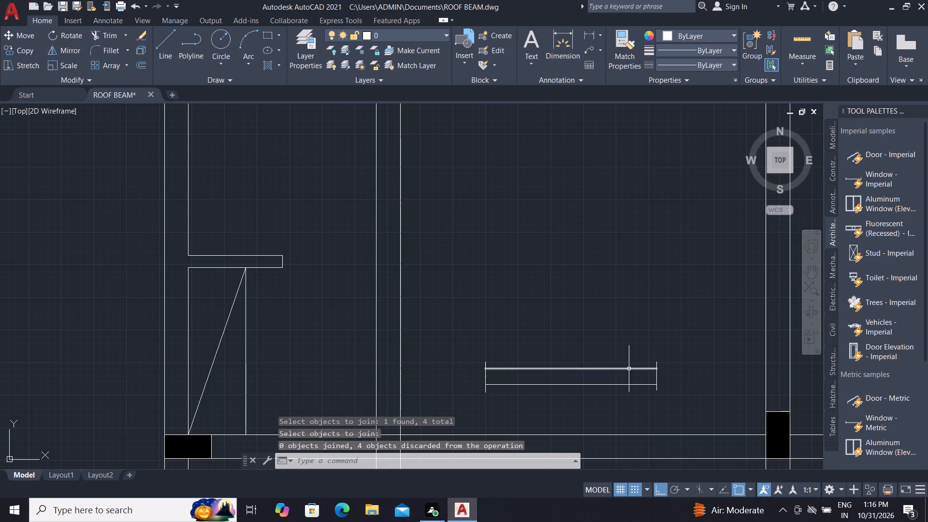
Copy the four-line symbol into the empty area west of the new plan.
left_click(628, 368)
scroll(613, 337, "down", 1)
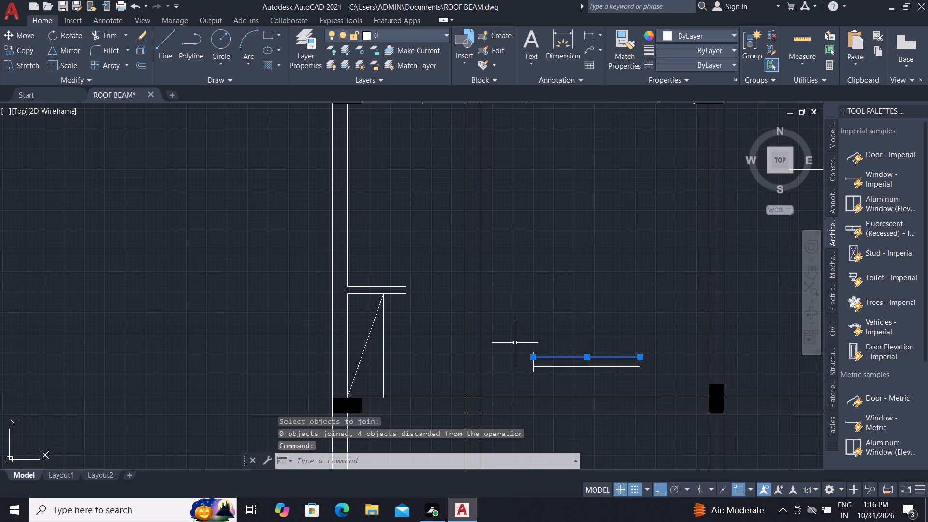
left_click(515, 341)
left_click(663, 378)
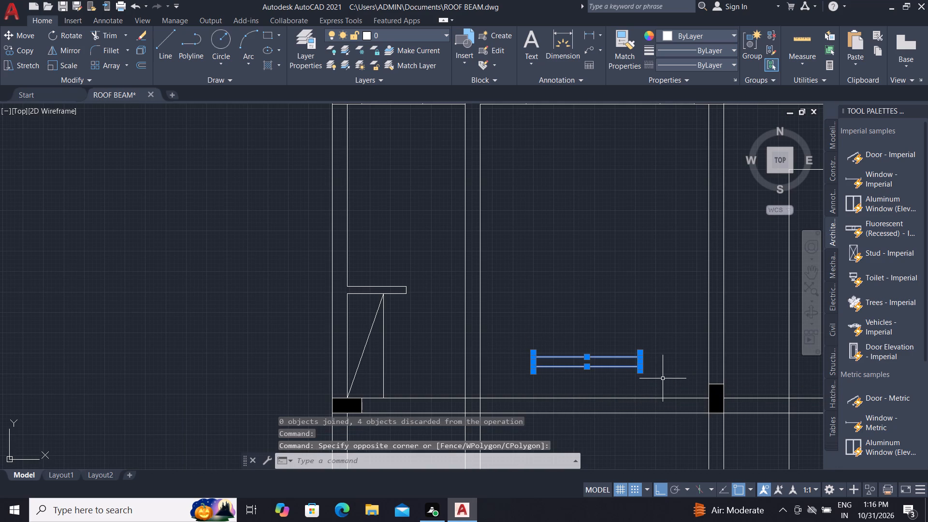
key("c")
type("O")
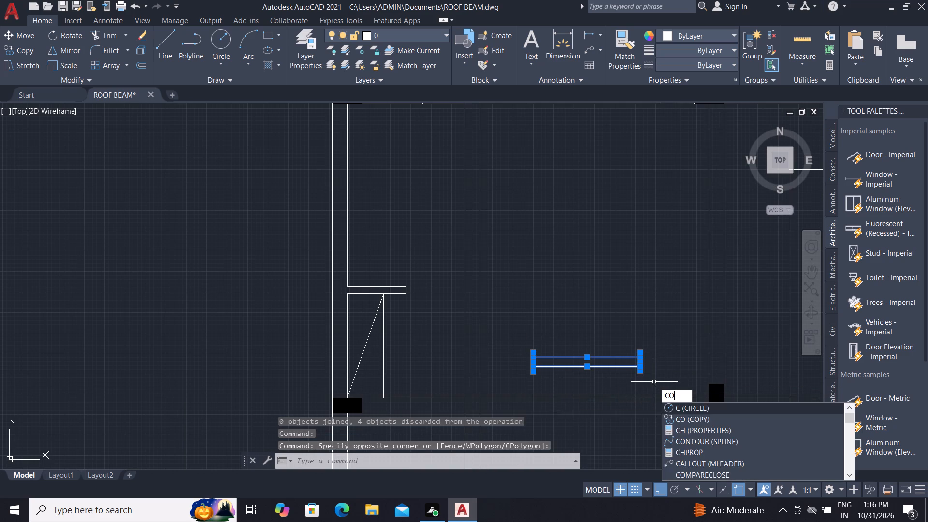
key("space")
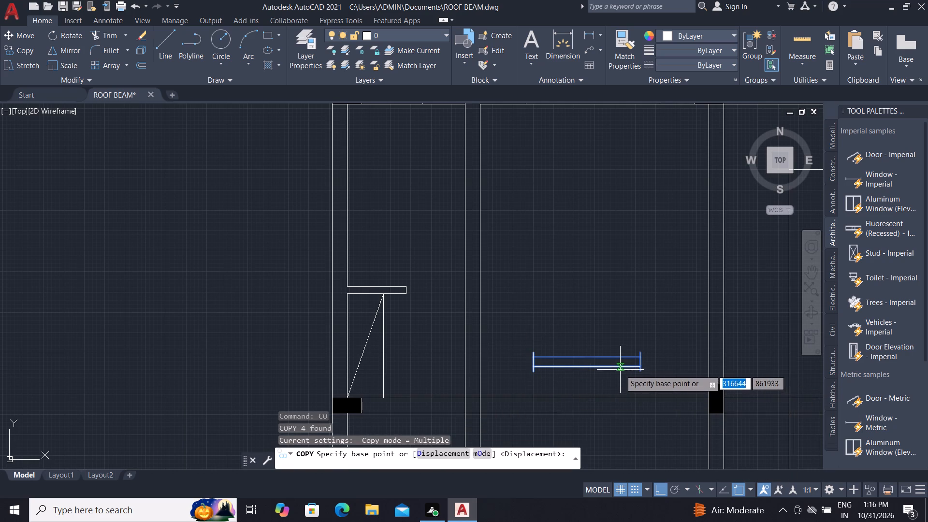
left_click(620, 367)
scroll(638, 348, "down", 3)
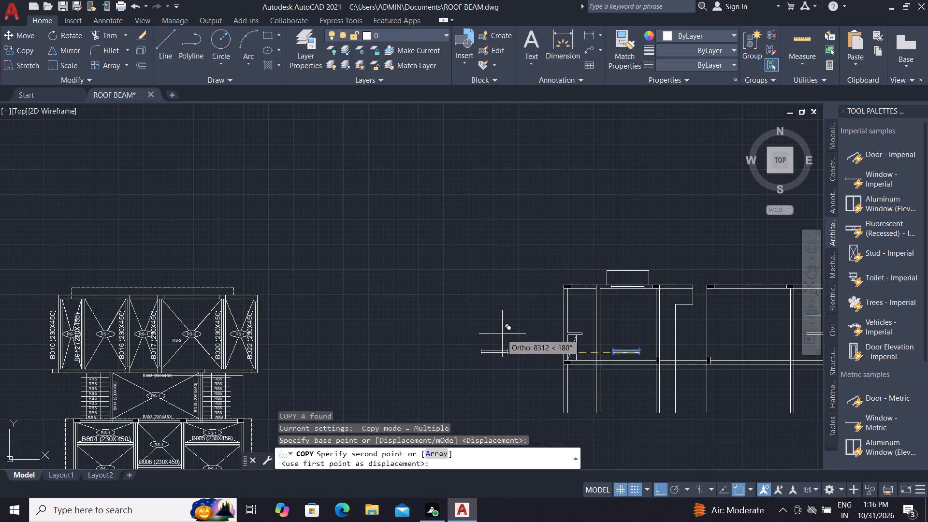
key("F8")
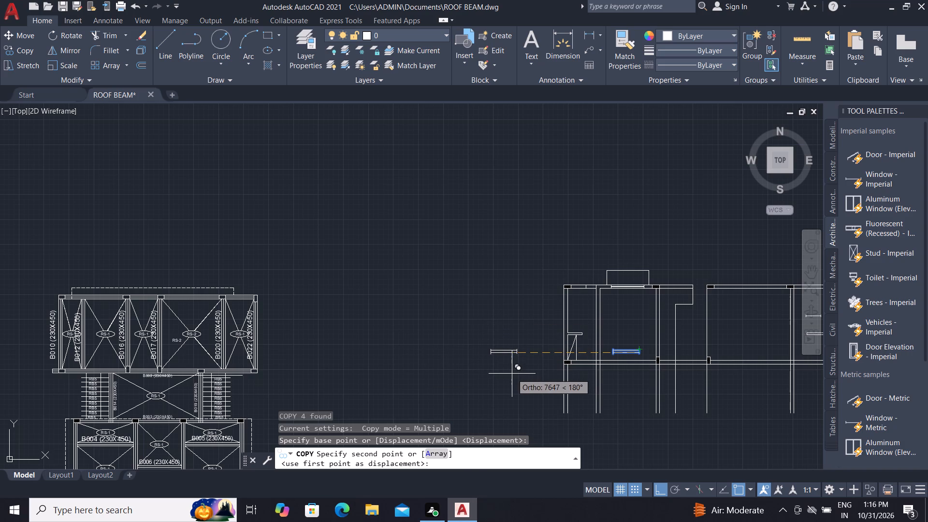
scroll(516, 336, "up", 3)
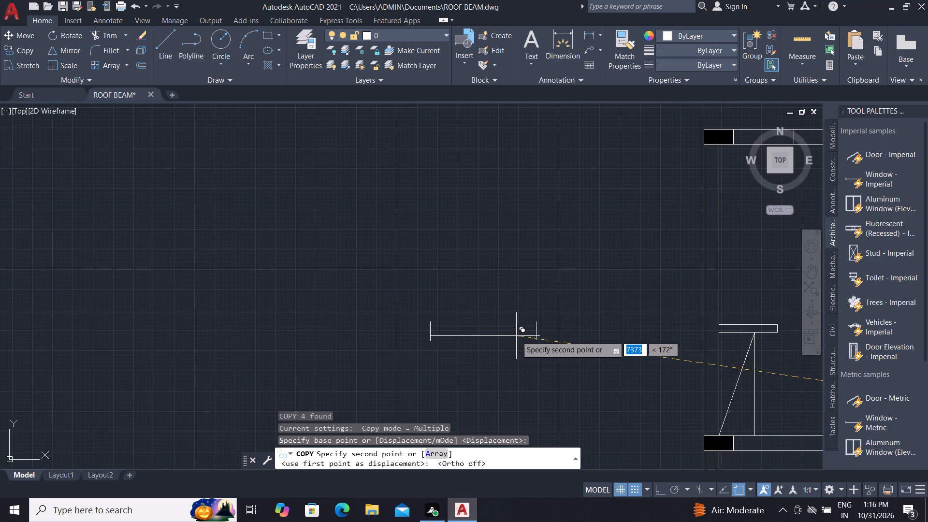
left_click(508, 332)
key("Escape")
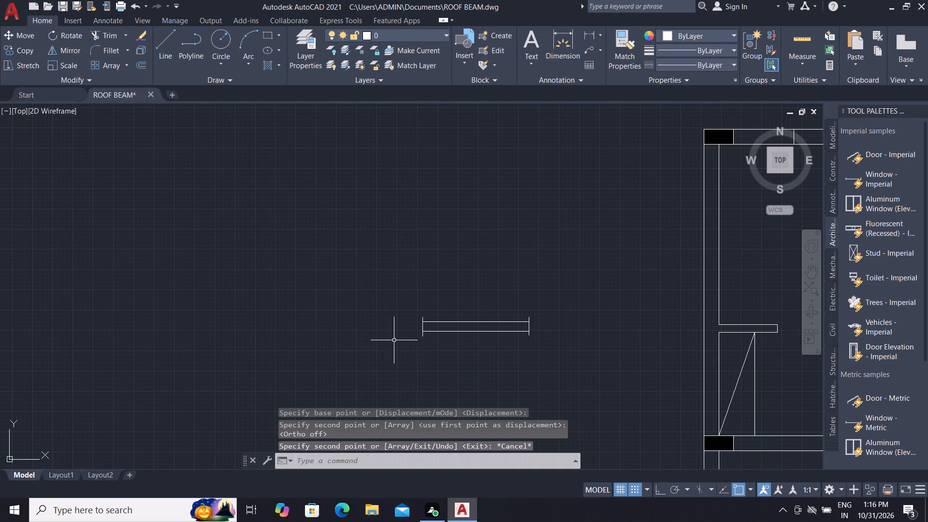
Rotate the copied symbol 270° about the upper end of its east end line so it stands vertical.
left_click(412, 278)
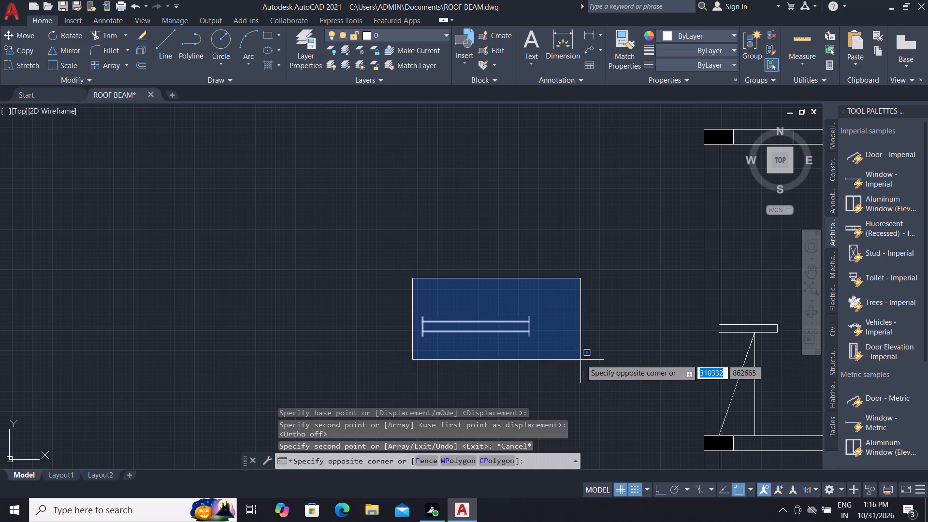
left_click(580, 359)
key("r")
key("o")
key("space")
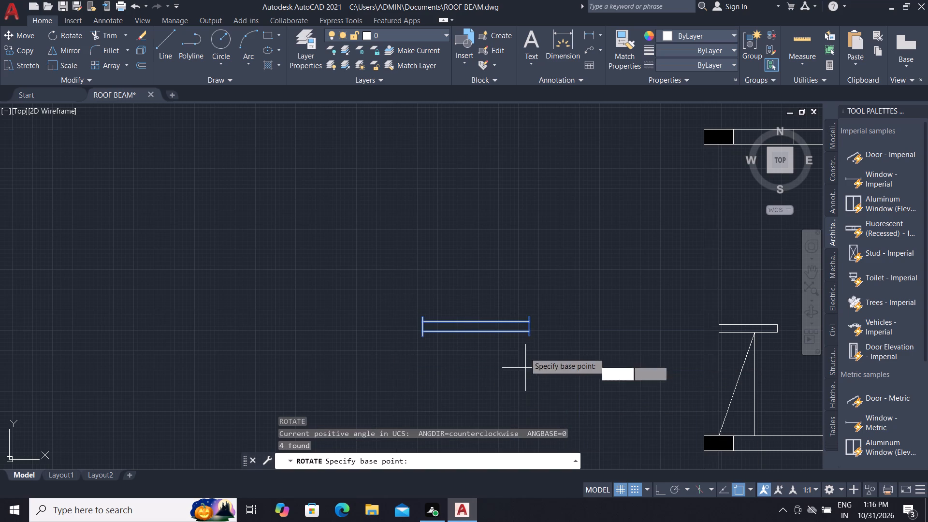
left_click(530, 317)
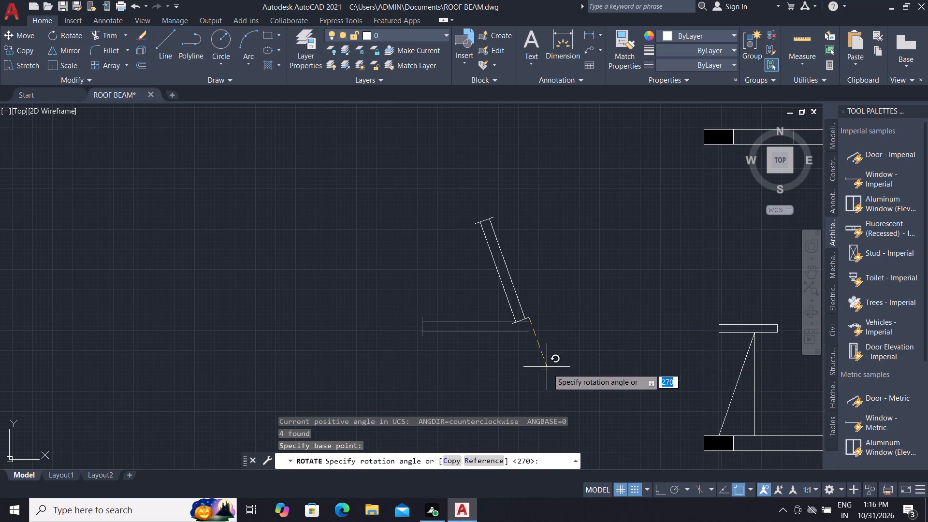
key("F8")
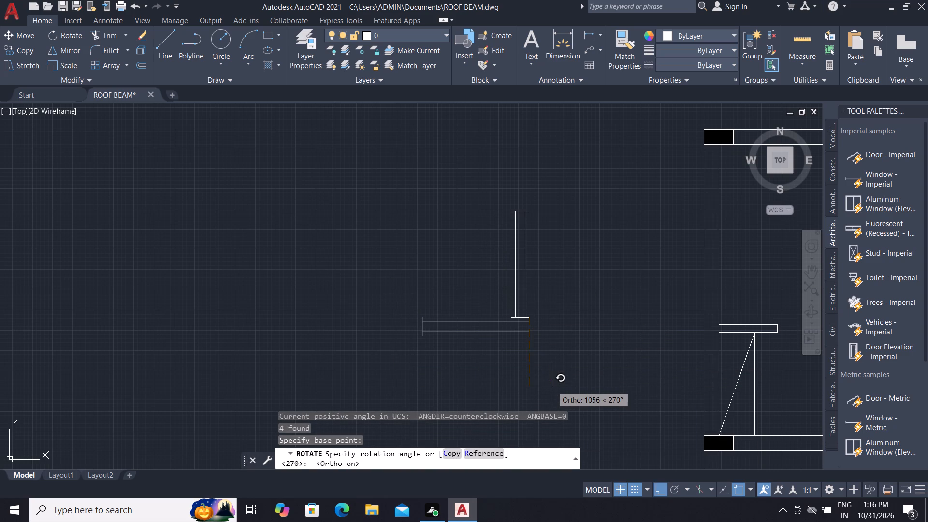
left_click(502, 382)
Copy the vertical symbol twice into the room, about 2010 units apart, on either side above the horizontal symbol.
scroll(507, 379, "down", 2)
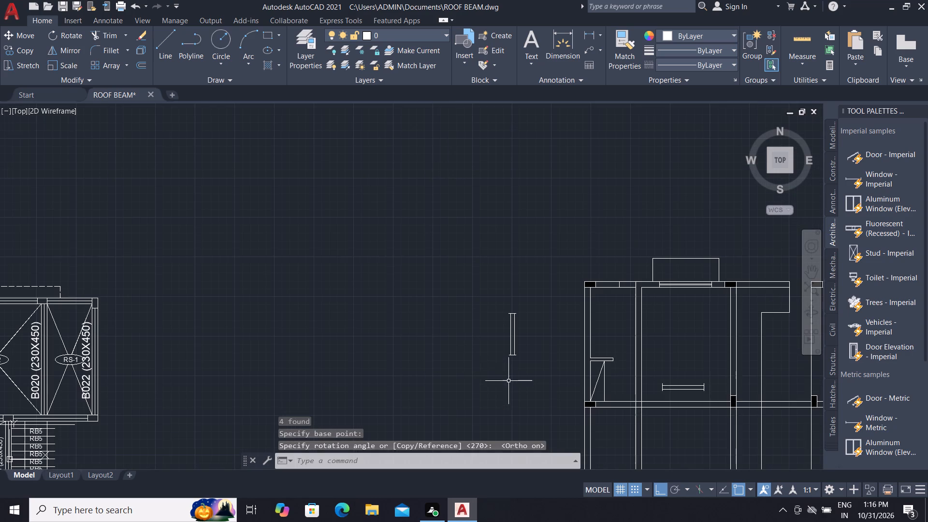
left_click(506, 294)
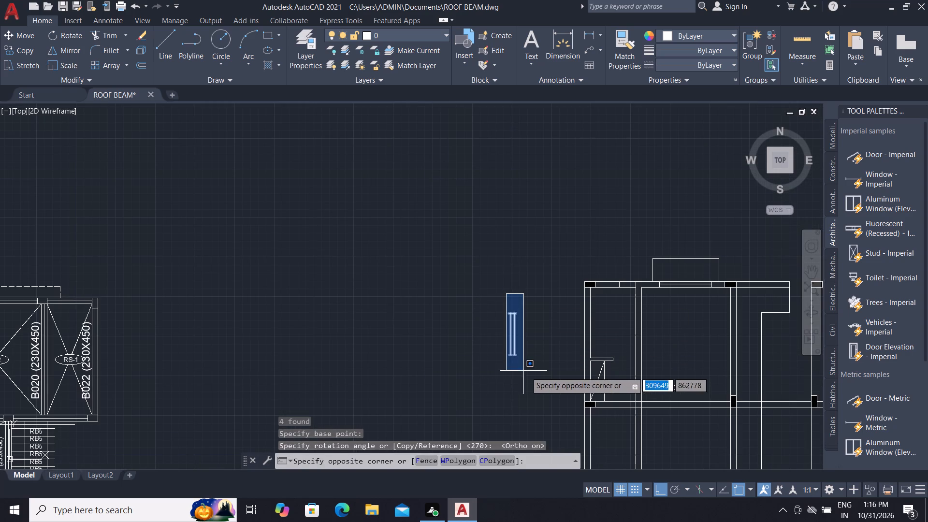
left_click(540, 374)
key("c")
key("o")
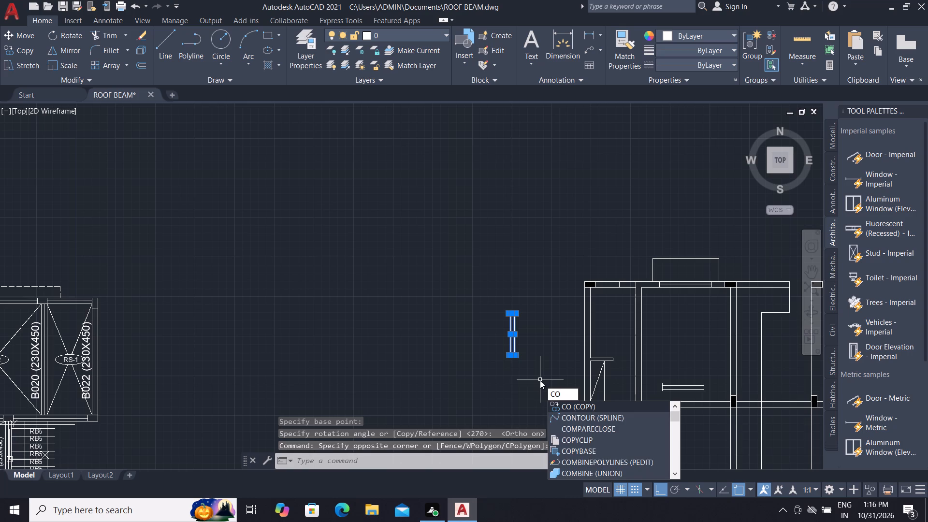
key("space")
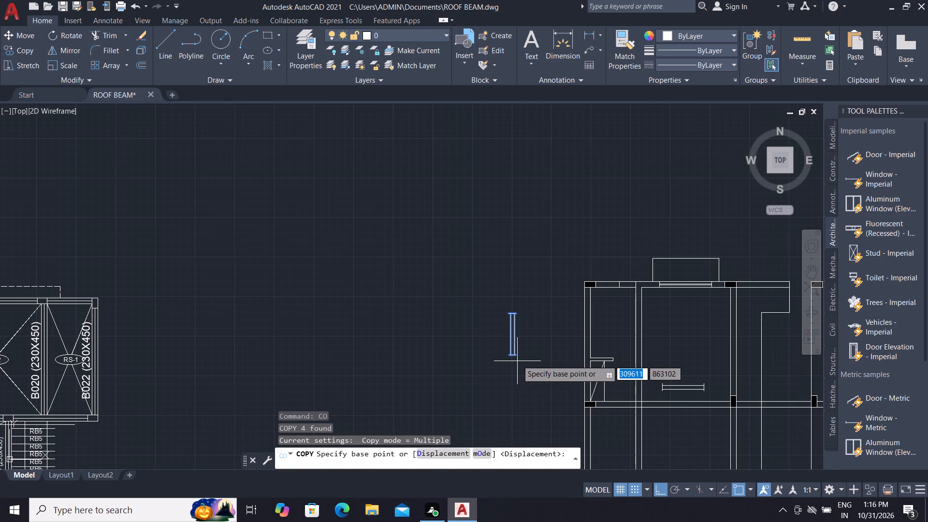
scroll(519, 354, "up", 4)
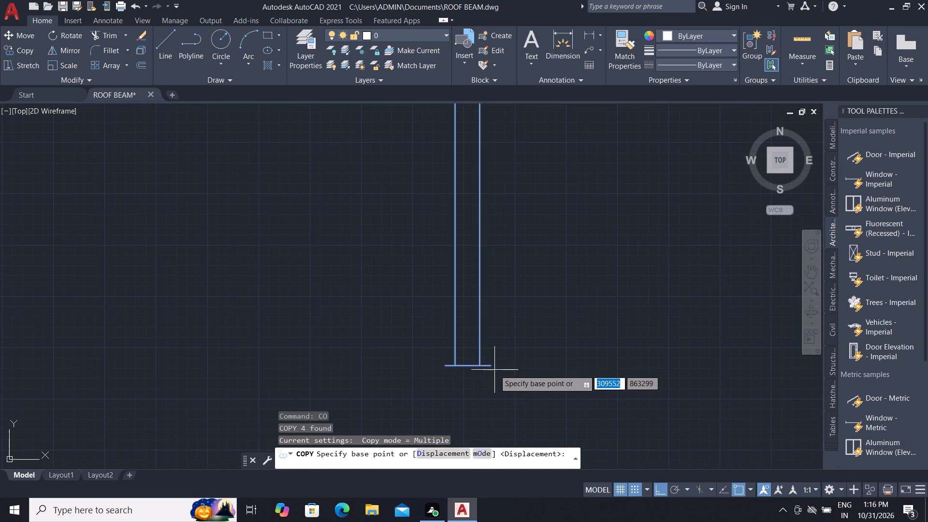
left_click(490, 365)
scroll(428, 370, "down", 3)
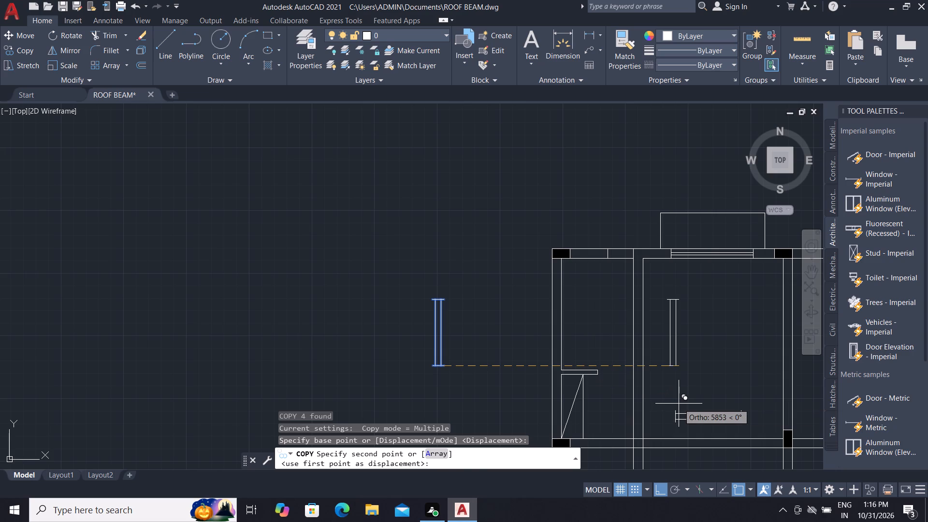
key("F8")
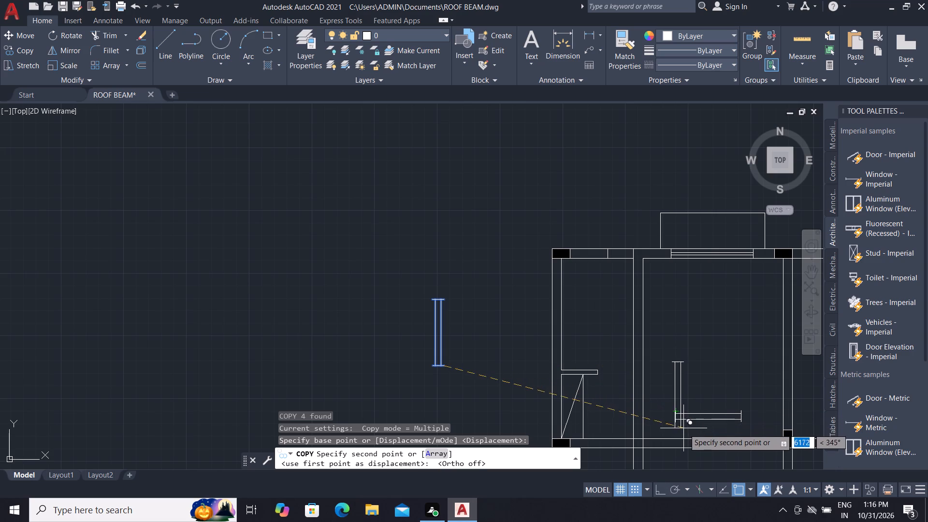
left_click(674, 391)
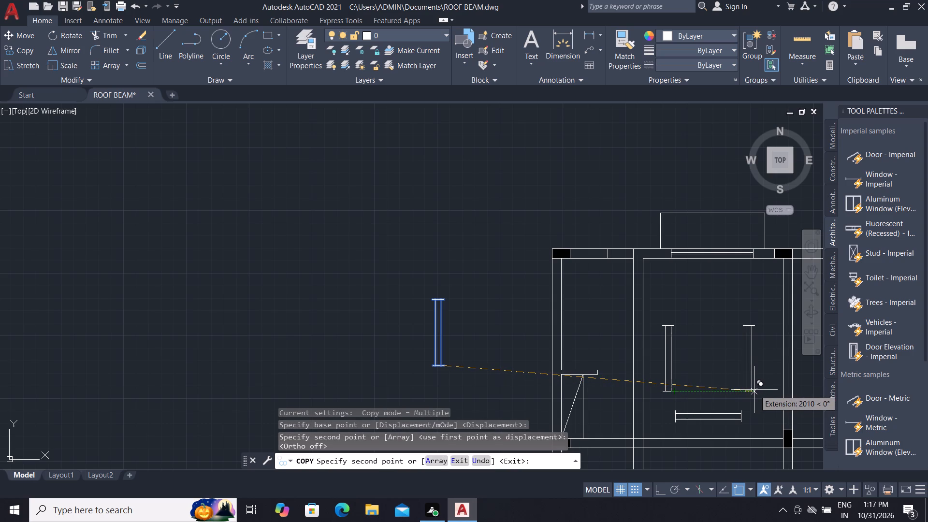
left_click(754, 390)
key("Escape")
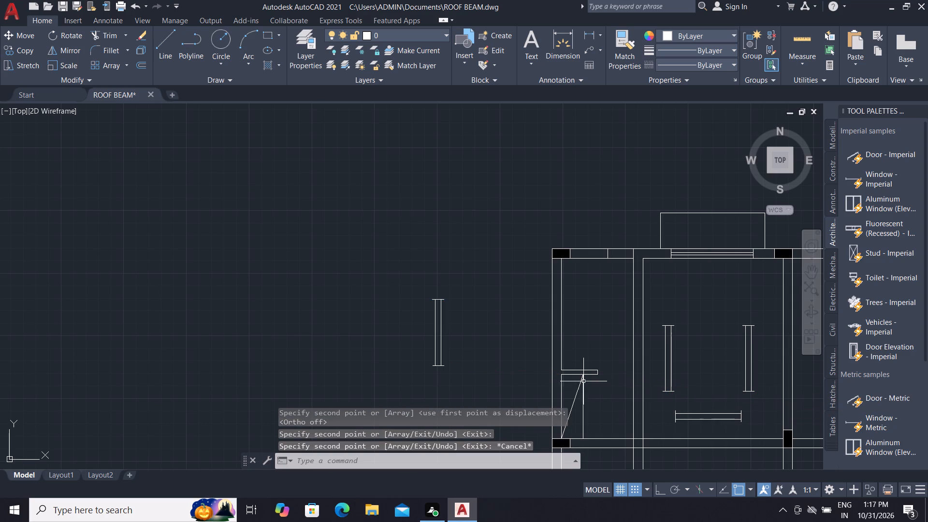
Delete the leftover vertical four-line symbol in the empty area west of the new plan.
left_click(406, 277)
left_click(473, 381)
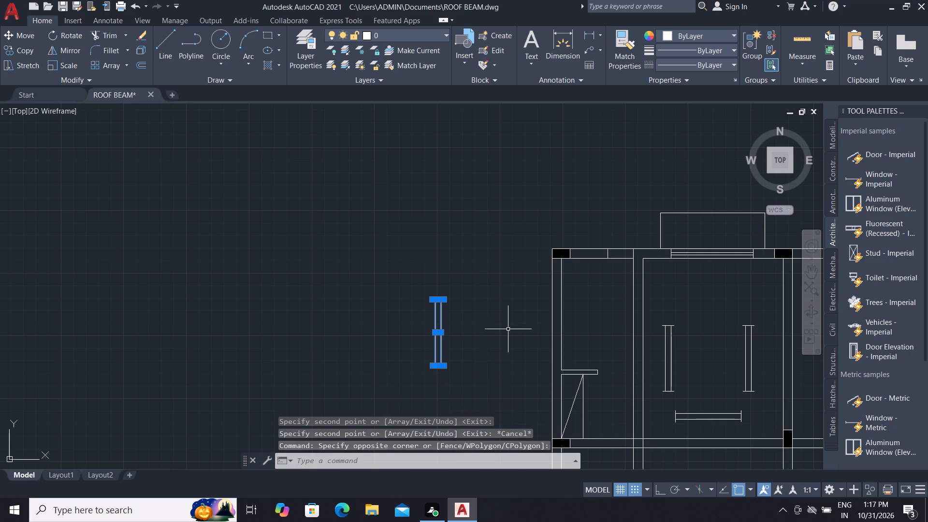
key("Delete")
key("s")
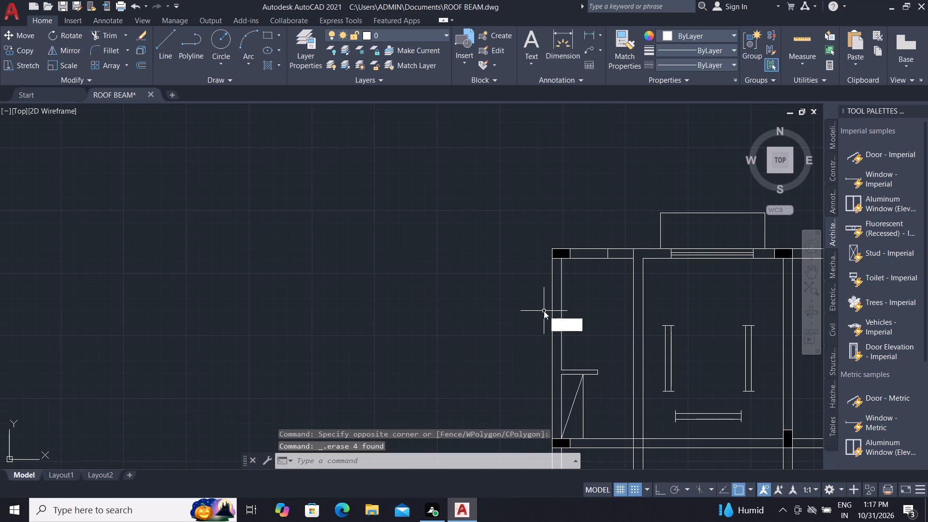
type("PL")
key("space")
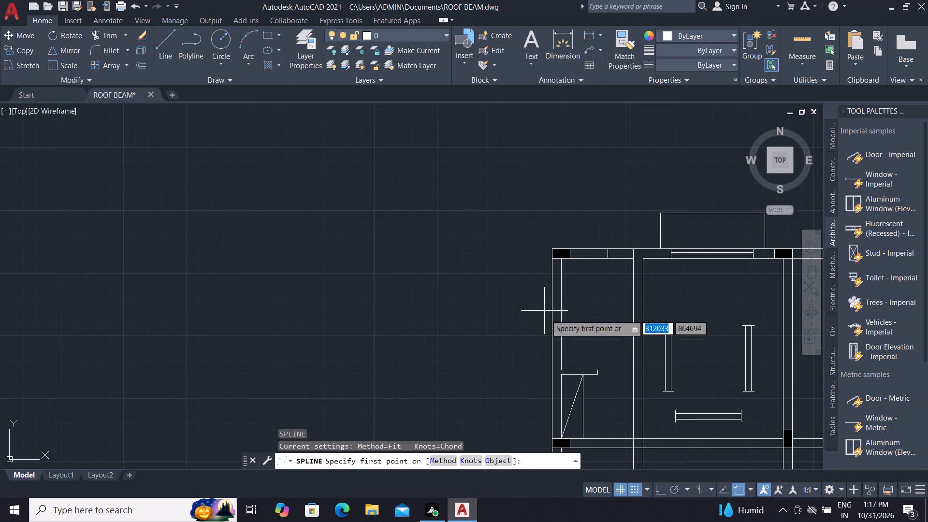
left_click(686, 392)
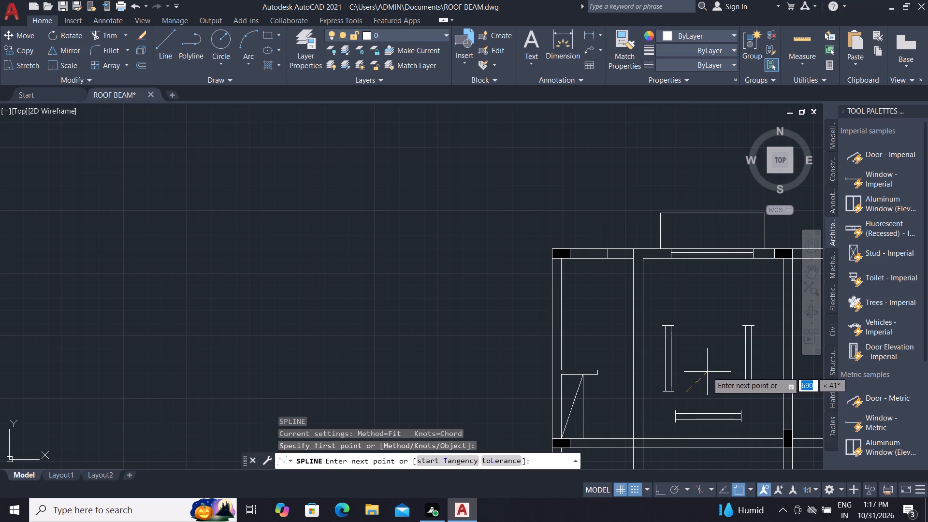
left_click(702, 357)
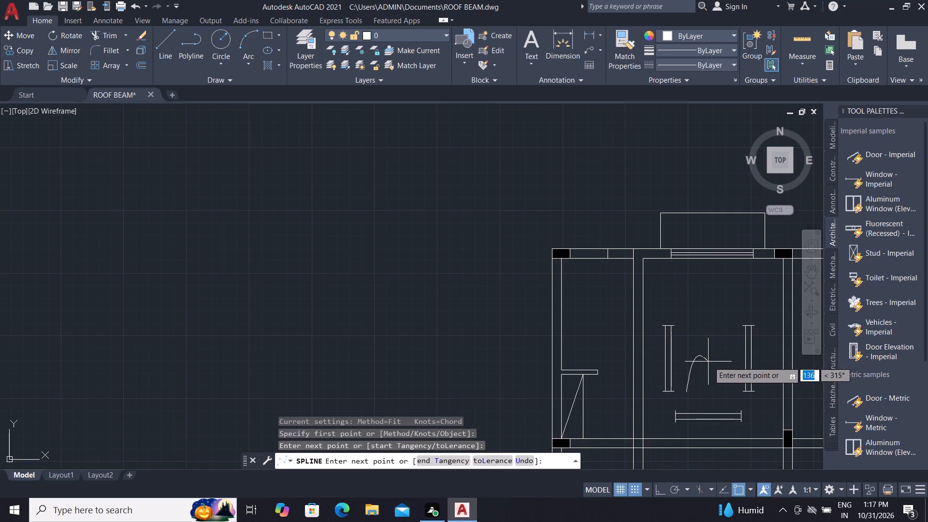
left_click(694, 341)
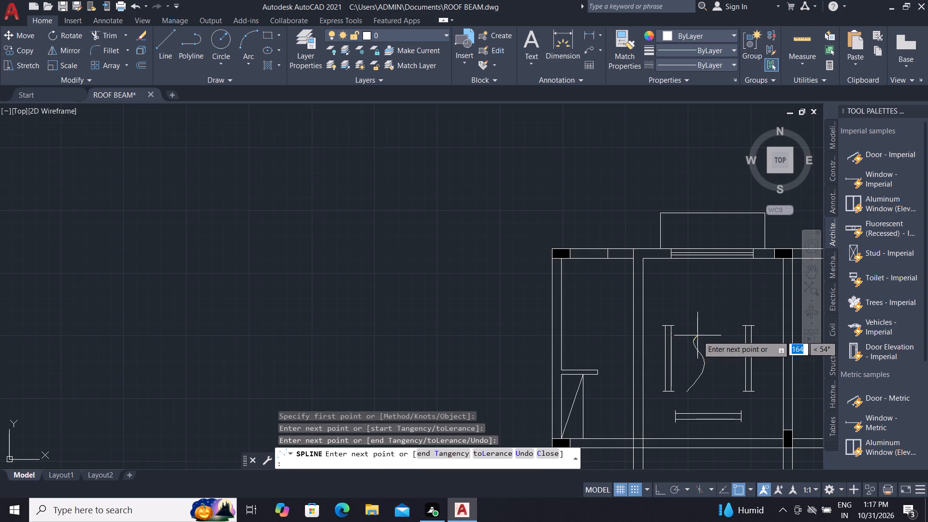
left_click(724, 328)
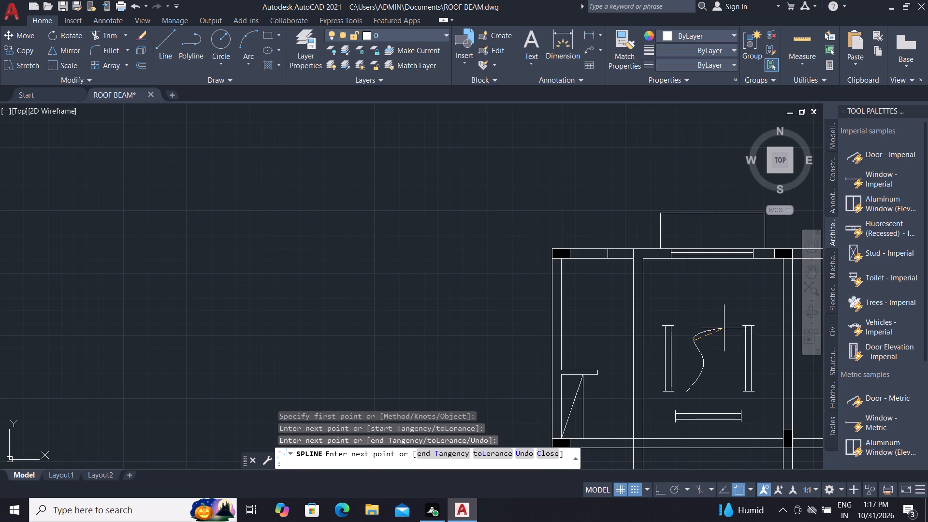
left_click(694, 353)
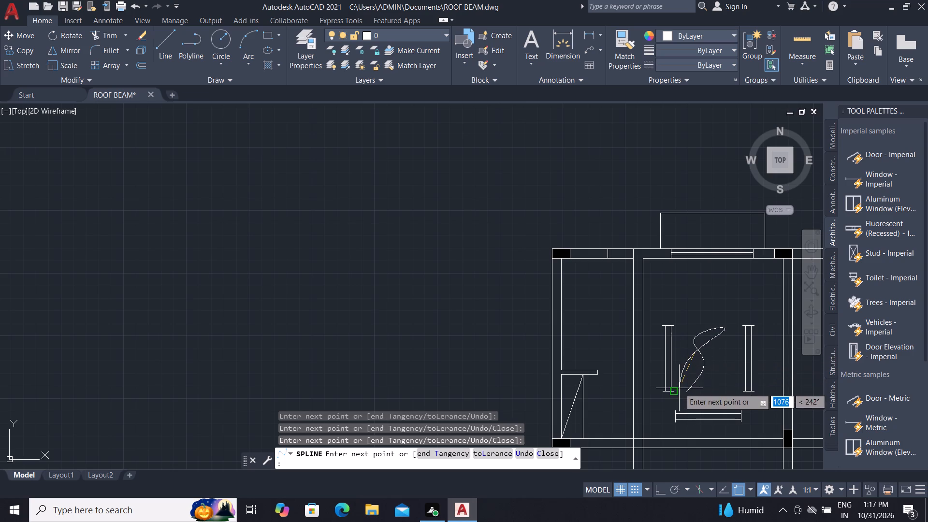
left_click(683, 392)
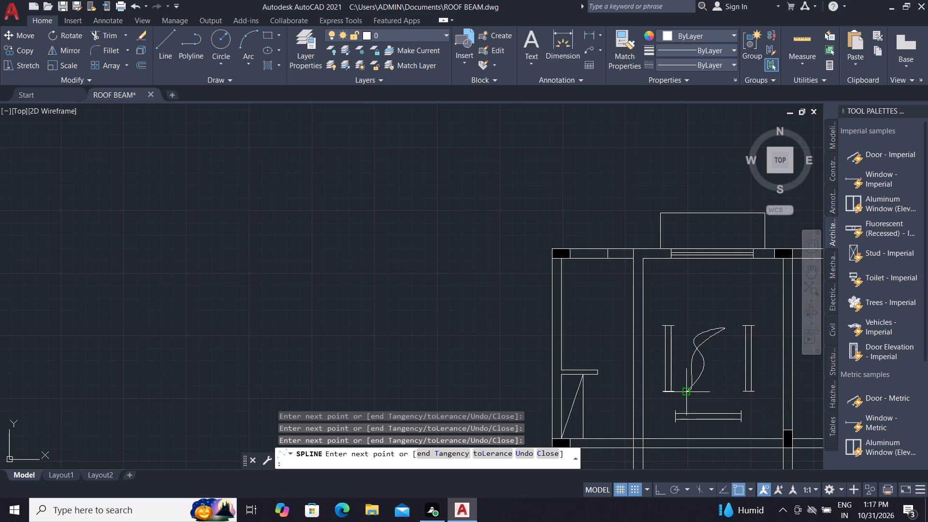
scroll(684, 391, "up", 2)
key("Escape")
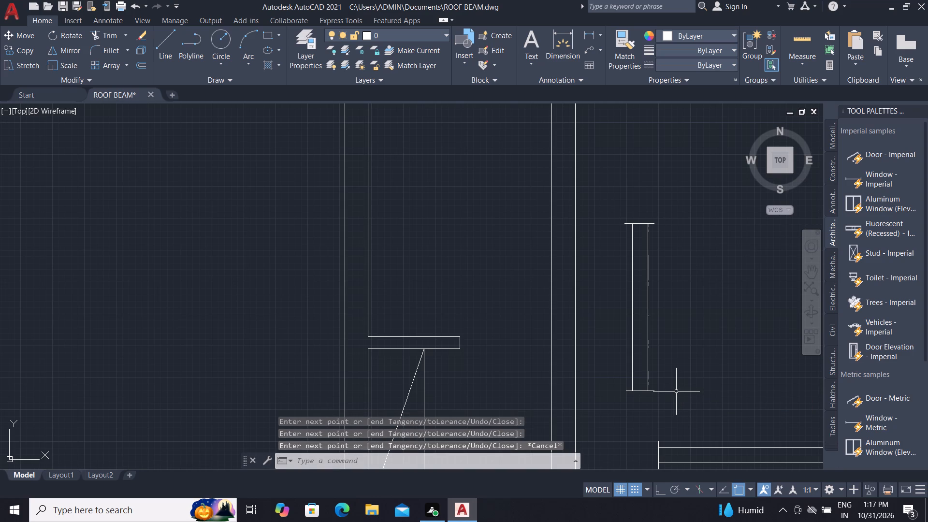
Draw a three-point spline curving southwest between the room's two vertical symbols, about 900 units from end to end.
key("space")
scroll(678, 383, "down", 2)
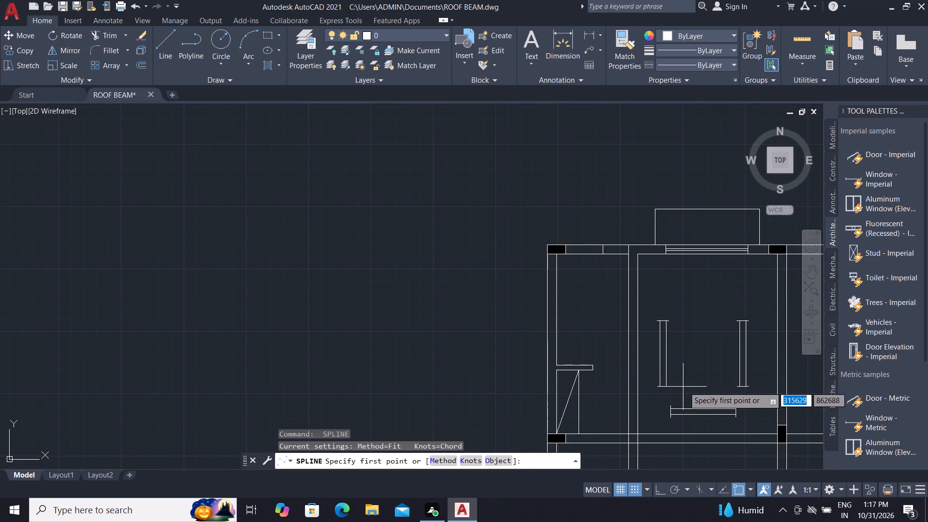
left_click(717, 332)
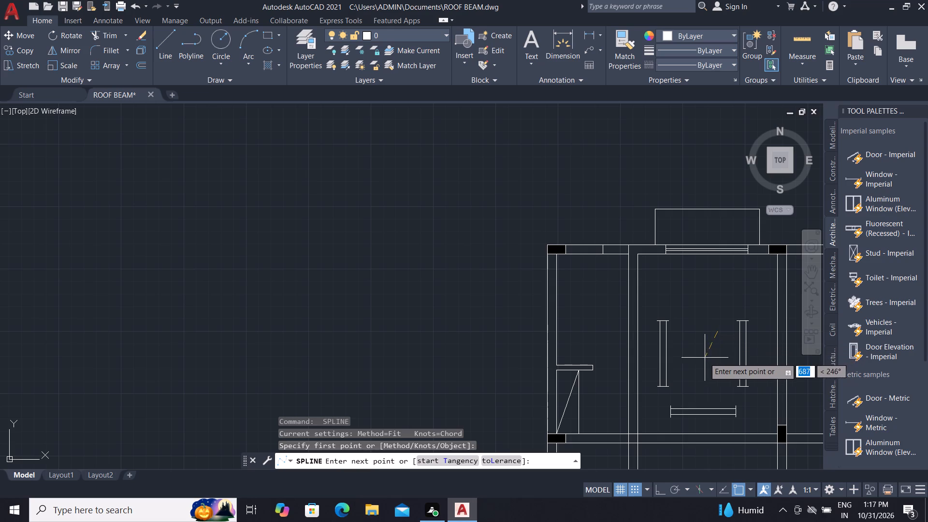
left_click(702, 358)
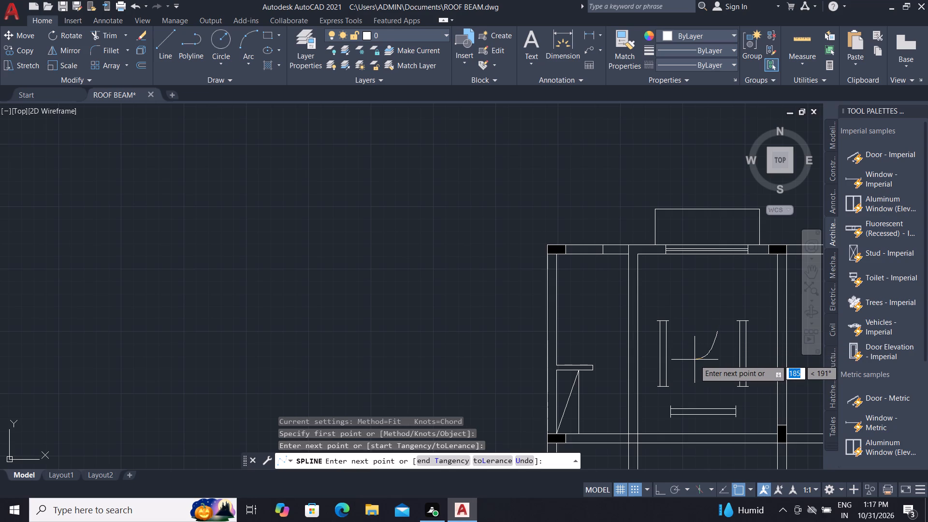
left_click(695, 360)
right_click(695, 360)
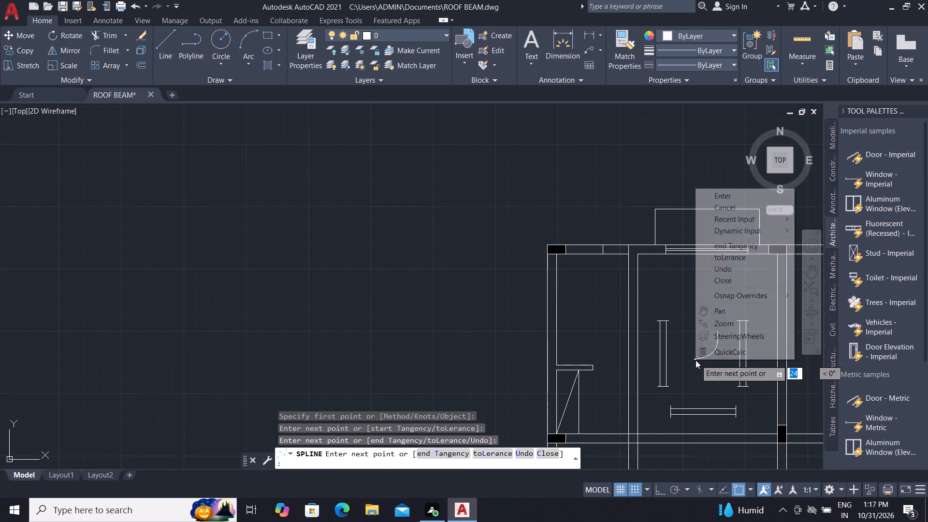
left_click(714, 191)
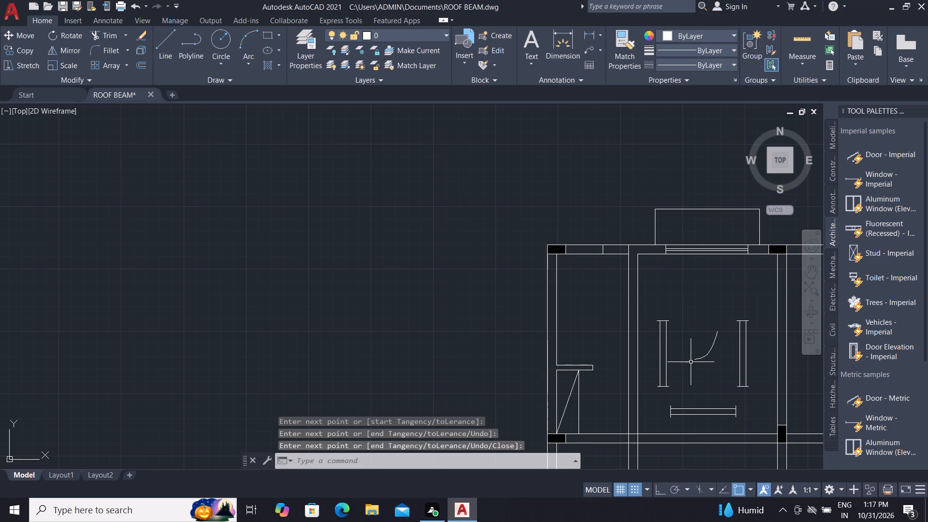
Mirror the spline about the line through its two ends, keeping the source, to form a leaf shape.
key("m")
key("i")
key("space")
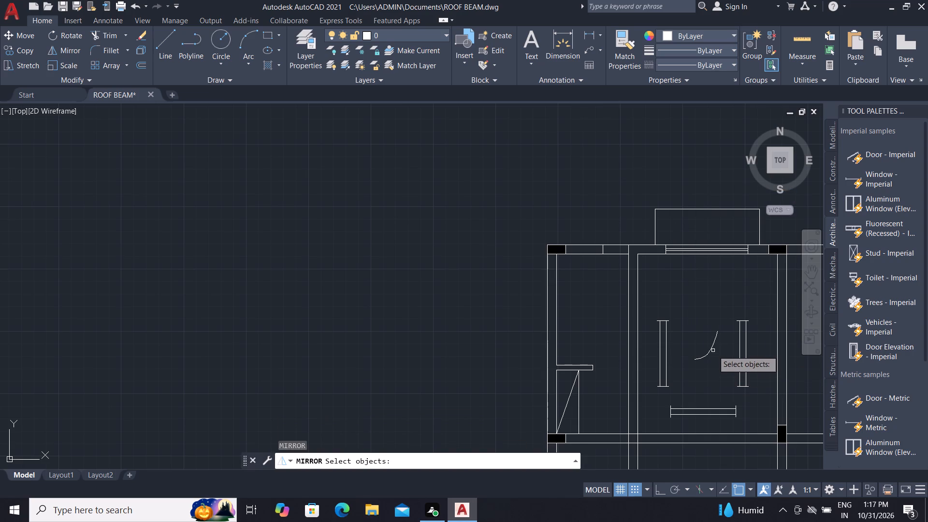
left_click(711, 349)
right_click(711, 352)
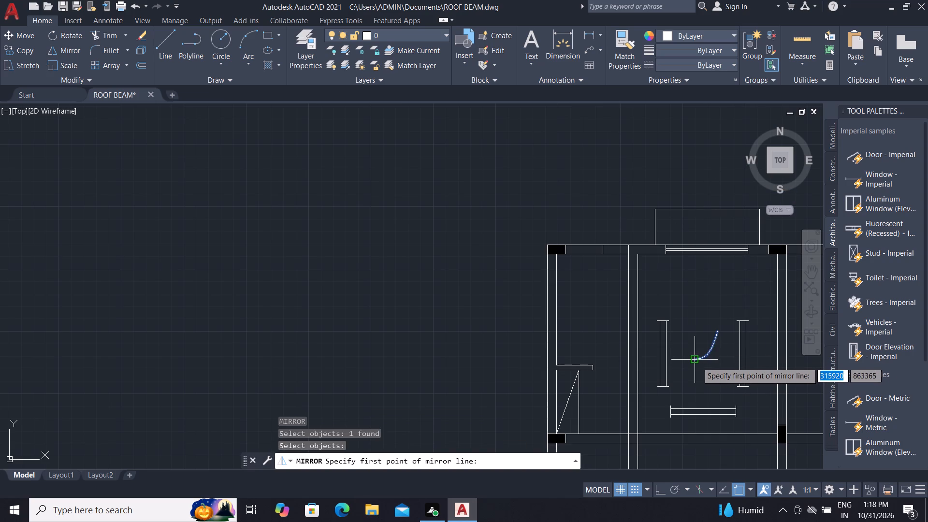
left_click(699, 358)
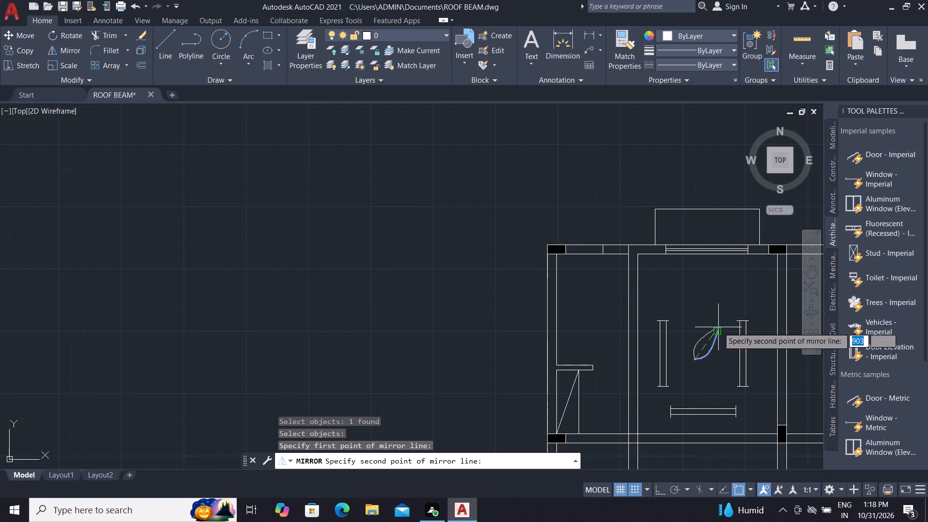
left_click(718, 330)
left_click_drag(736, 372, 718, 330)
Mirror the leaf about a diagonal line through its lower end running northwest, keeping the source, to add a second leaf.
left_click(691, 316)
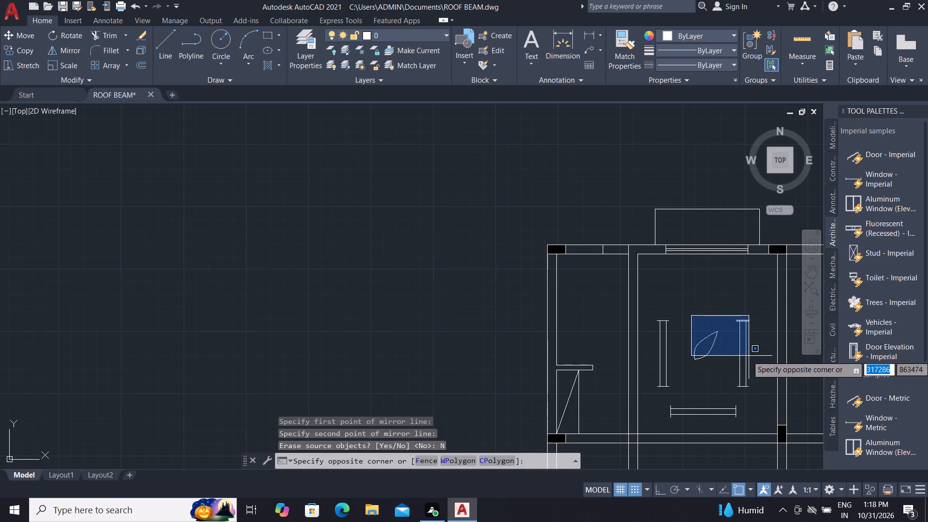
left_click(727, 369)
key("m")
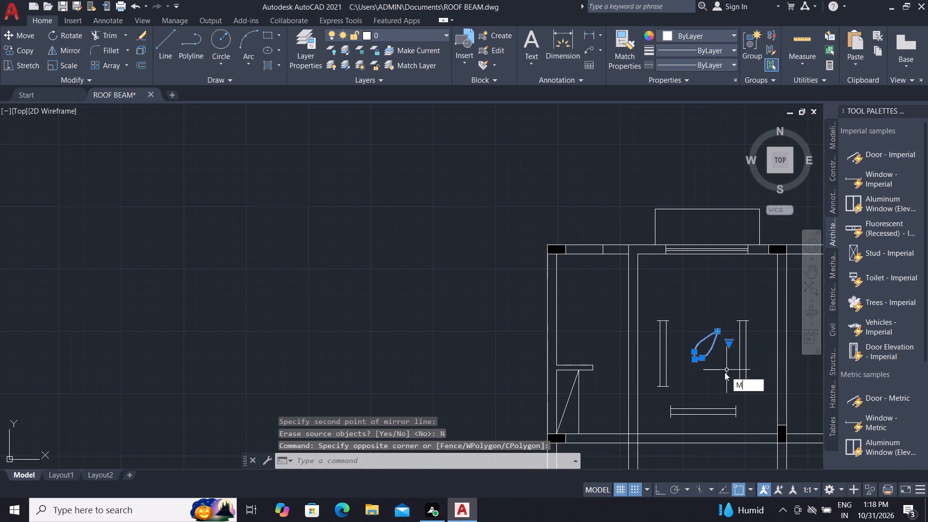
key("i")
key("space")
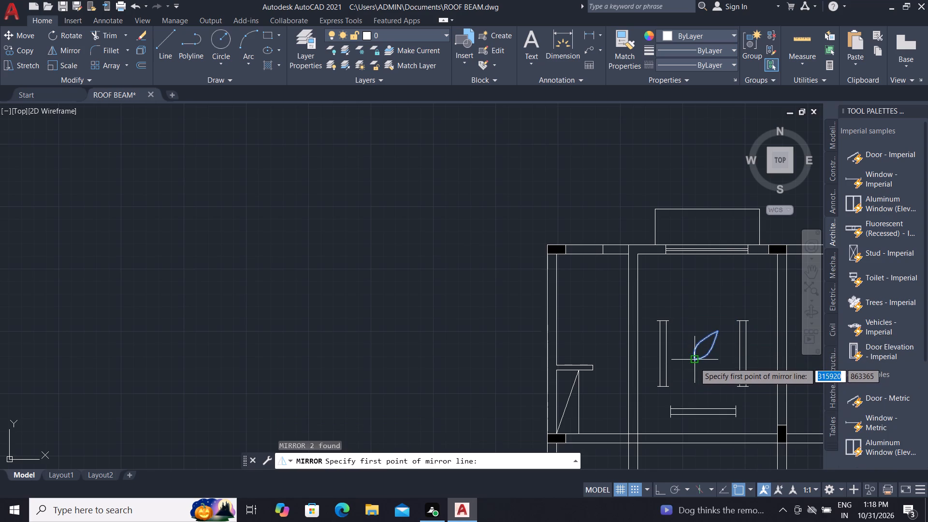
left_click(695, 360)
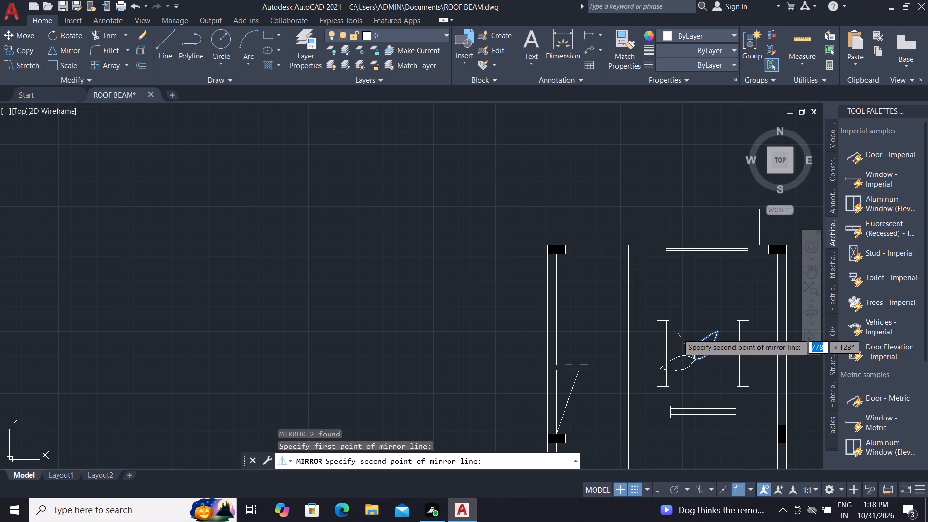
left_click(645, 318)
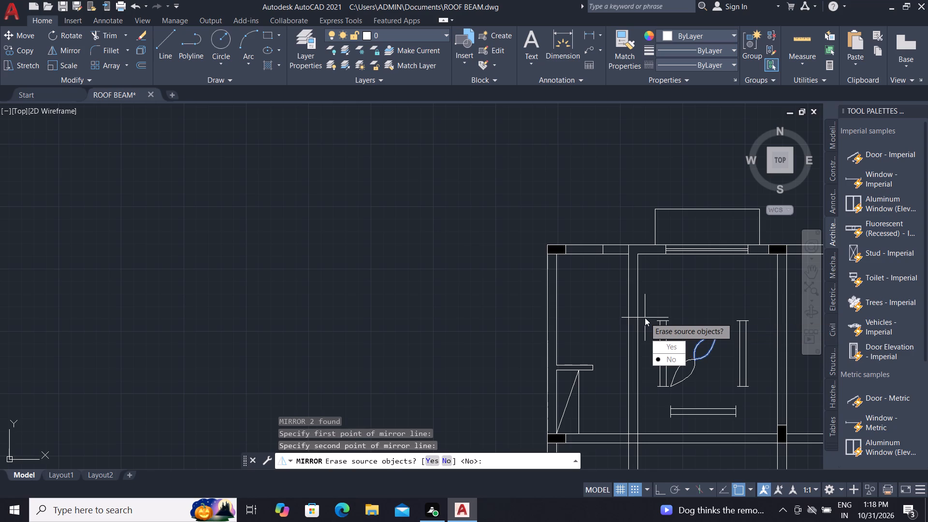
left_click_drag(655, 358, 645, 318)
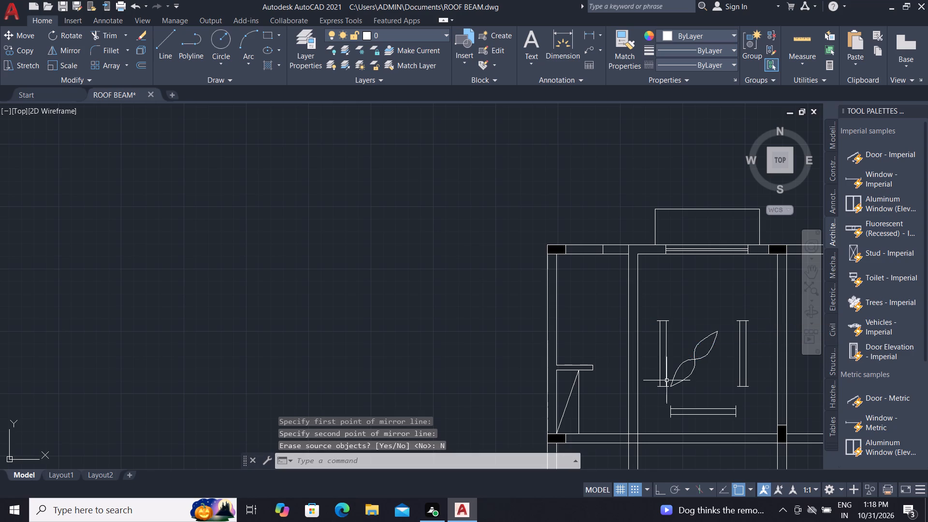
Move the two-leaf shape slightly east, away from the west vertical symbol.
scroll(663, 392, "up", 2)
scroll(679, 324, "down", 1)
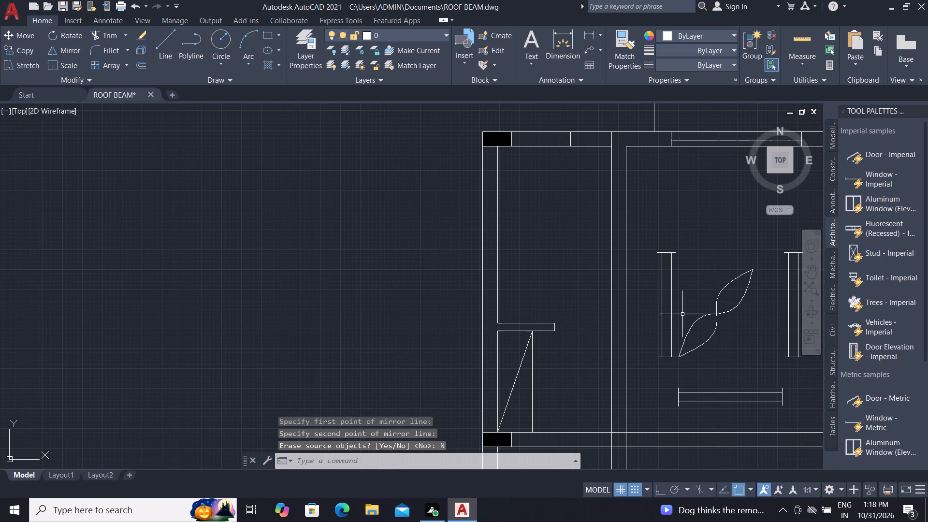
left_click(688, 249)
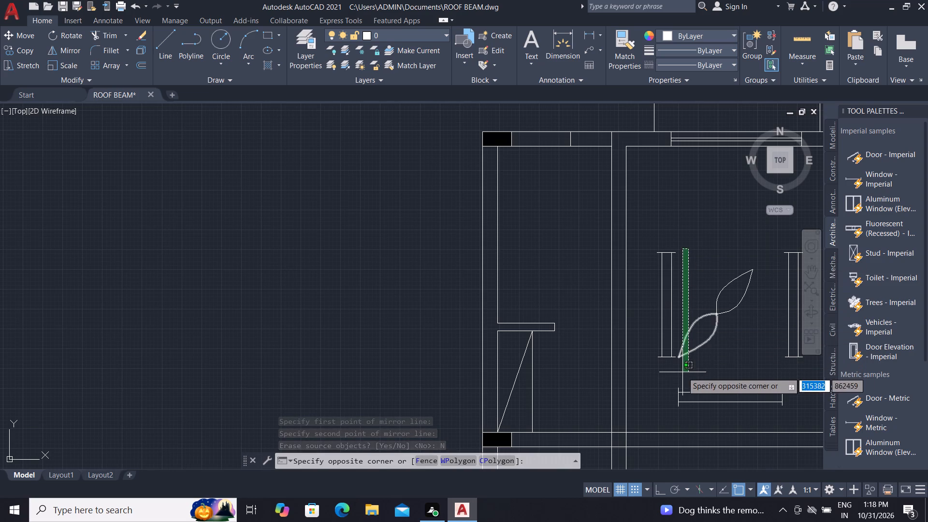
left_click(763, 348)
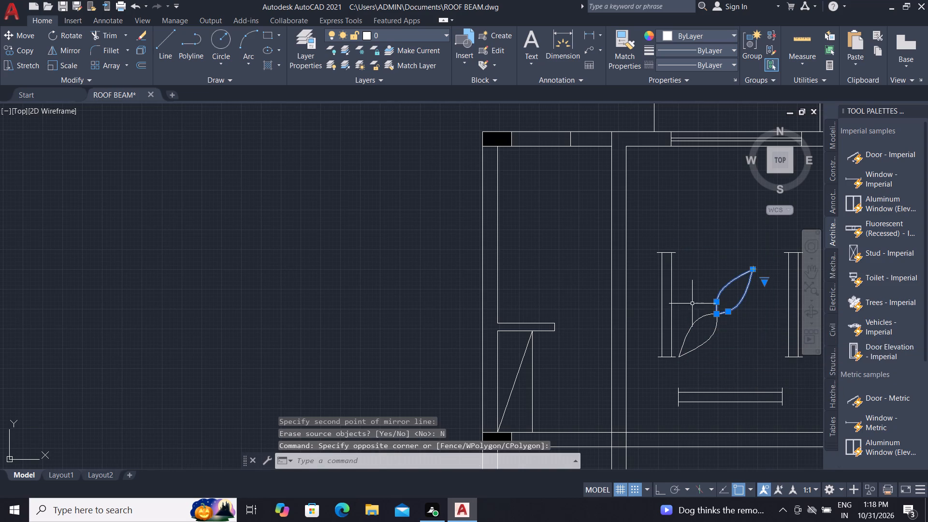
left_click(692, 304)
left_click(685, 380)
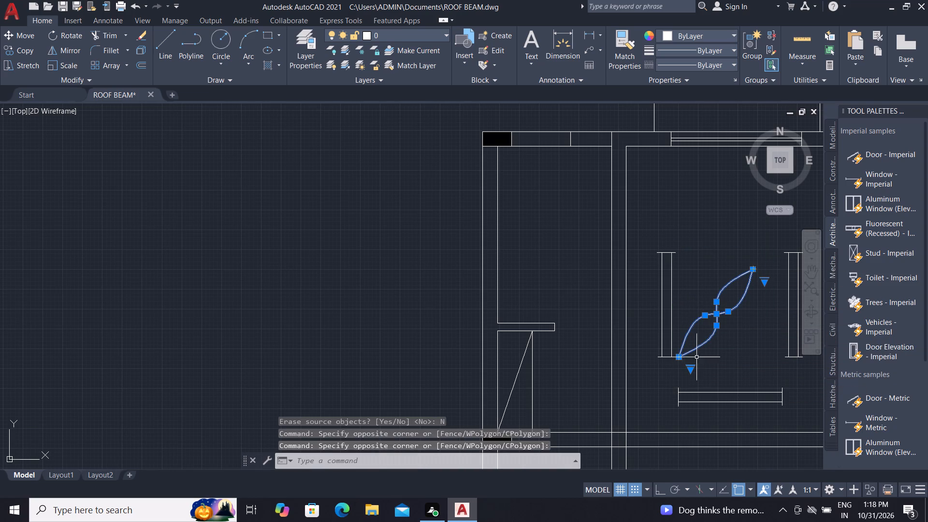
key("m")
key("space")
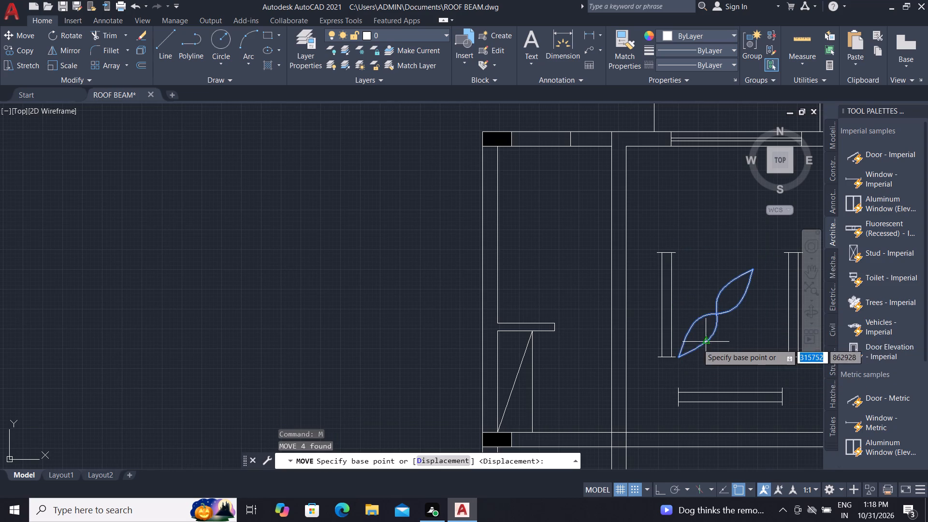
left_click(679, 355)
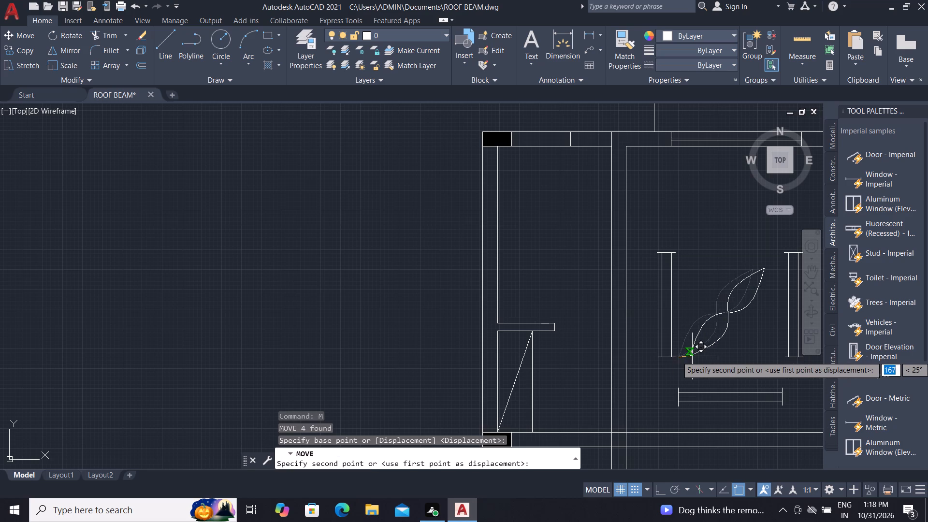
left_click(696, 352)
Scale the two-leaf shape down about its lower southwest end, making it noticeably smaller within the room.
scroll(695, 378, "down", 2)
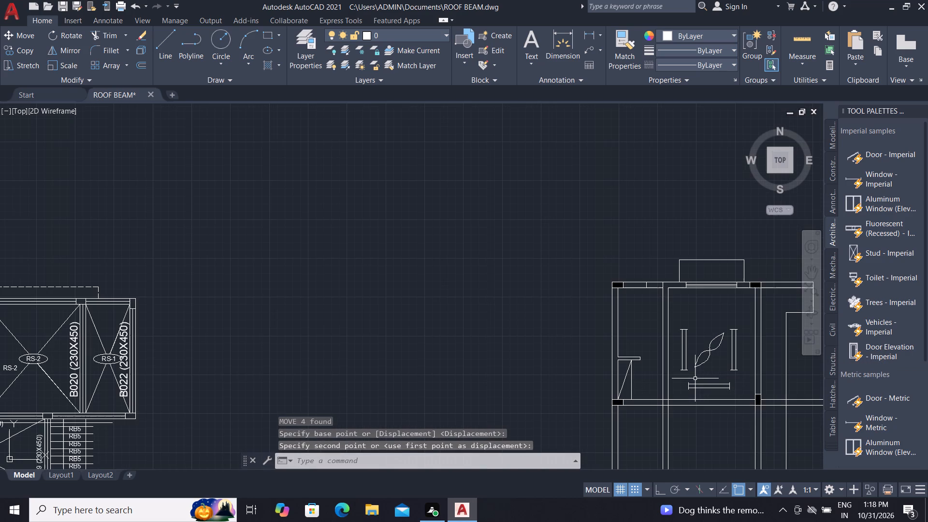
left_click(696, 324)
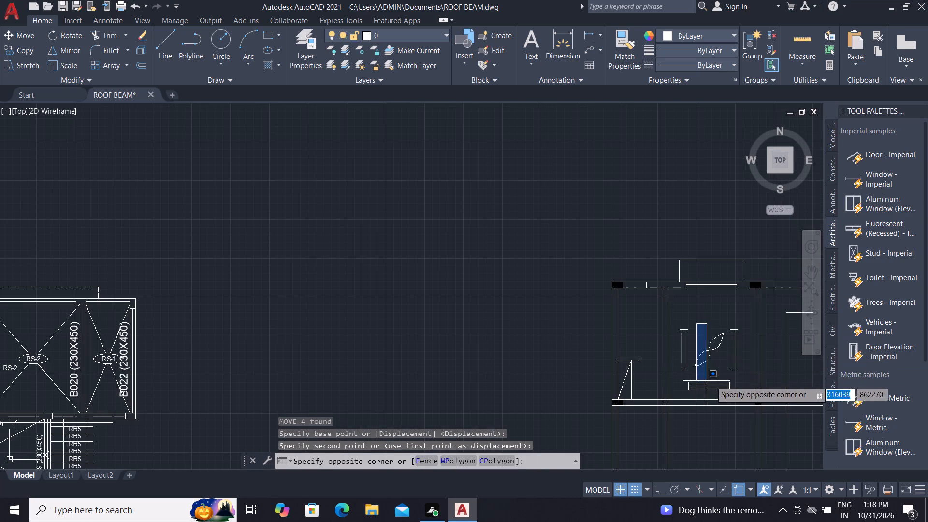
left_click(723, 375)
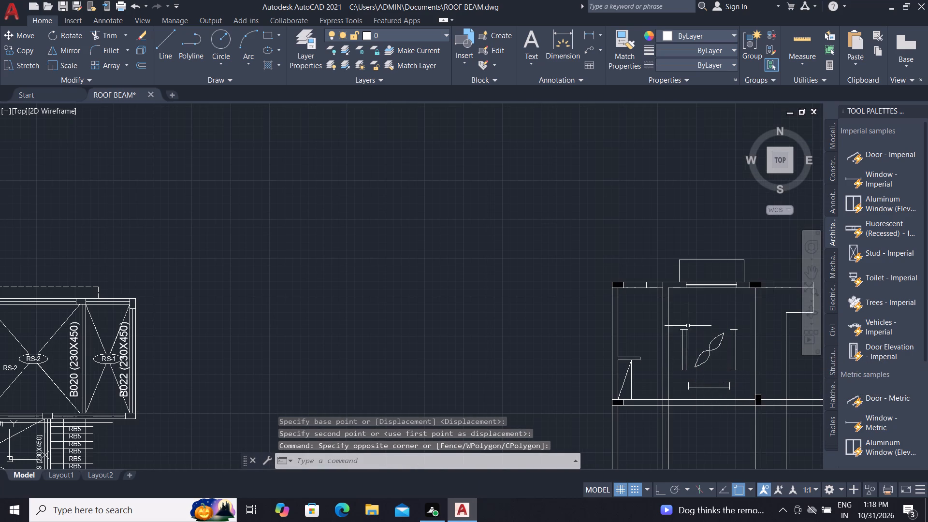
left_click(691, 321)
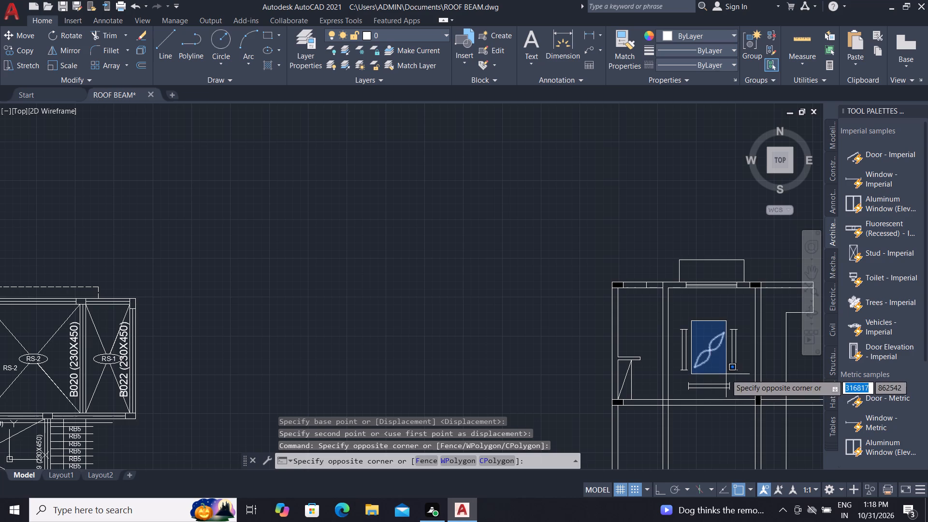
left_click(726, 374)
type("SC")
key("space")
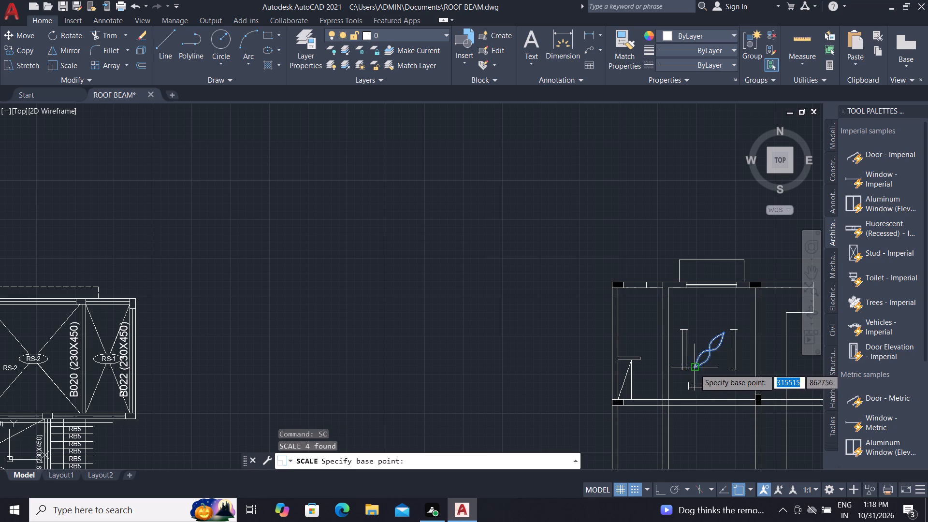
left_click(697, 367)
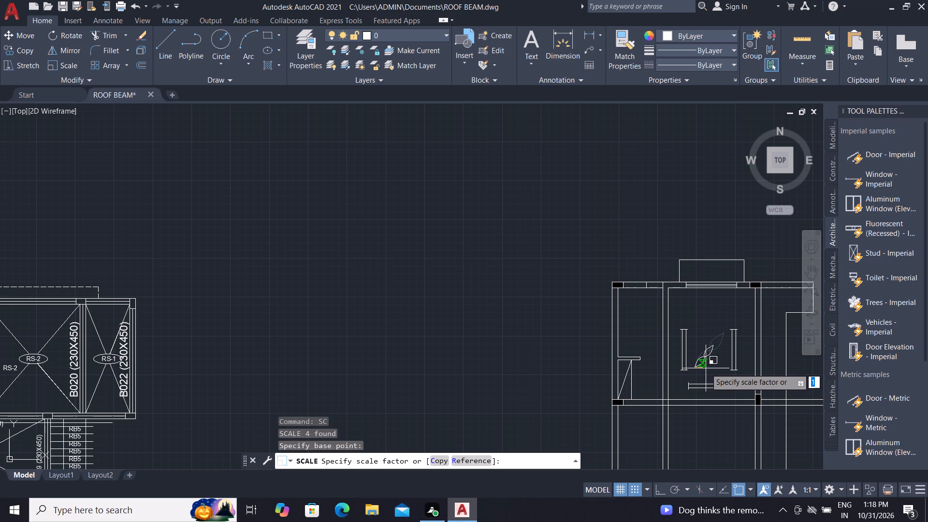
left_click(708, 367)
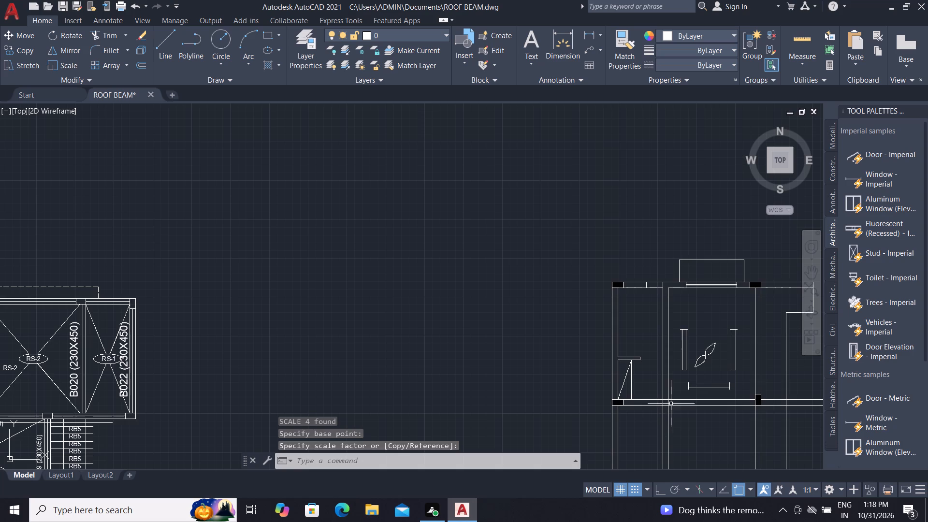
Move the reduced two-leaf shape slightly northeast, toward the middle of the space between the two vertical symbols.
scroll(687, 364, "up", 2)
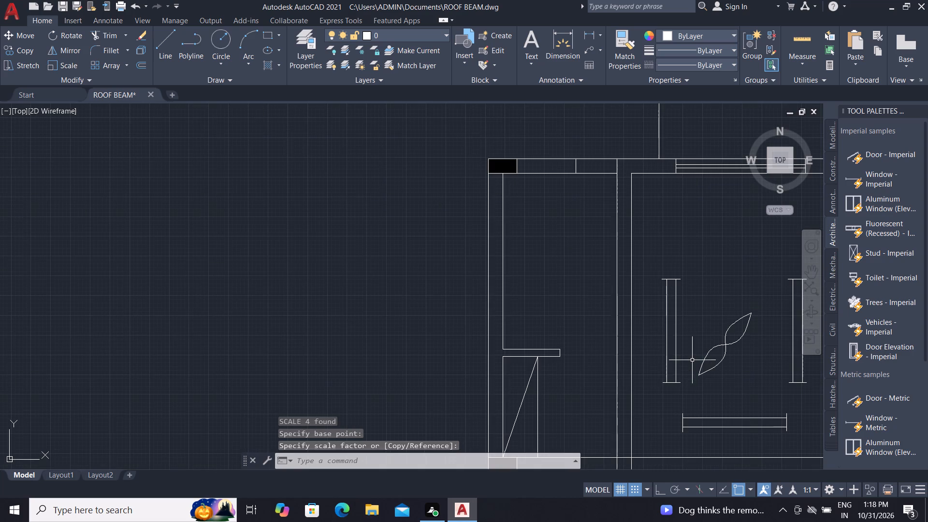
left_click(689, 298)
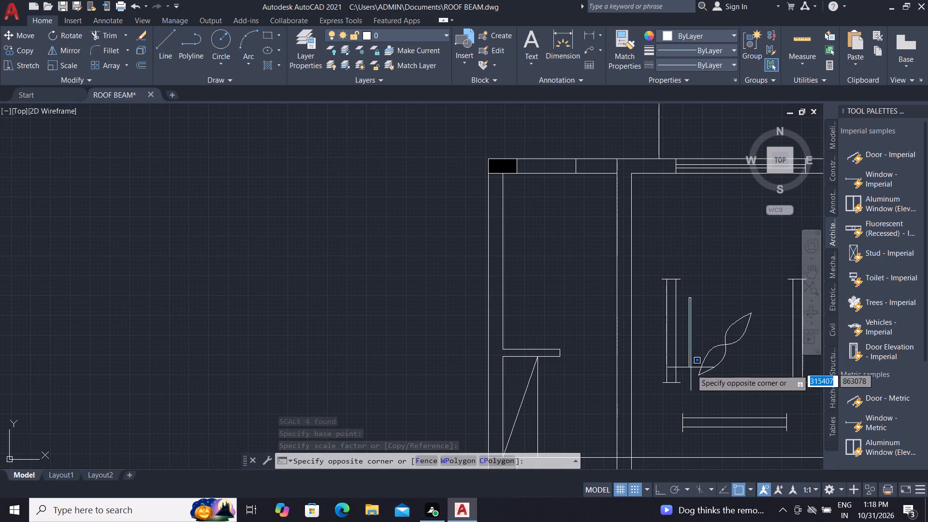
left_click(763, 381)
key("m")
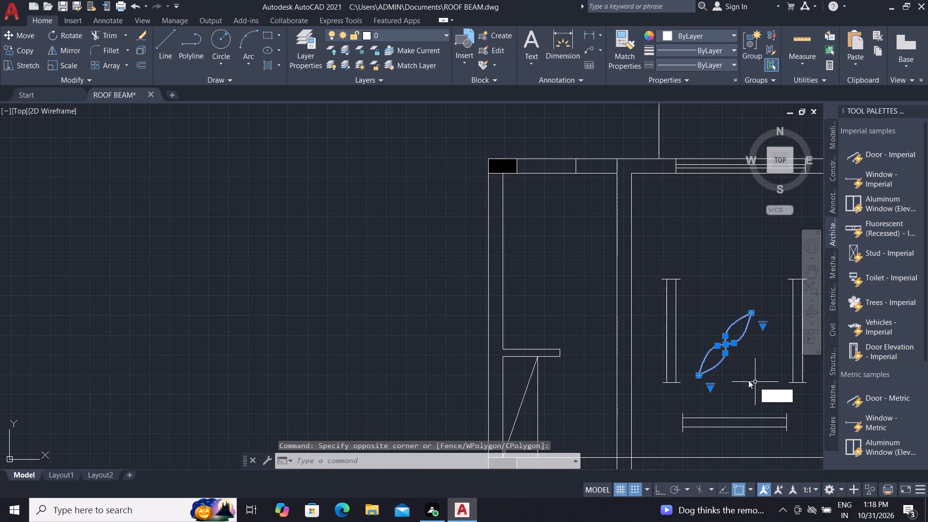
key("space")
left_click(700, 377)
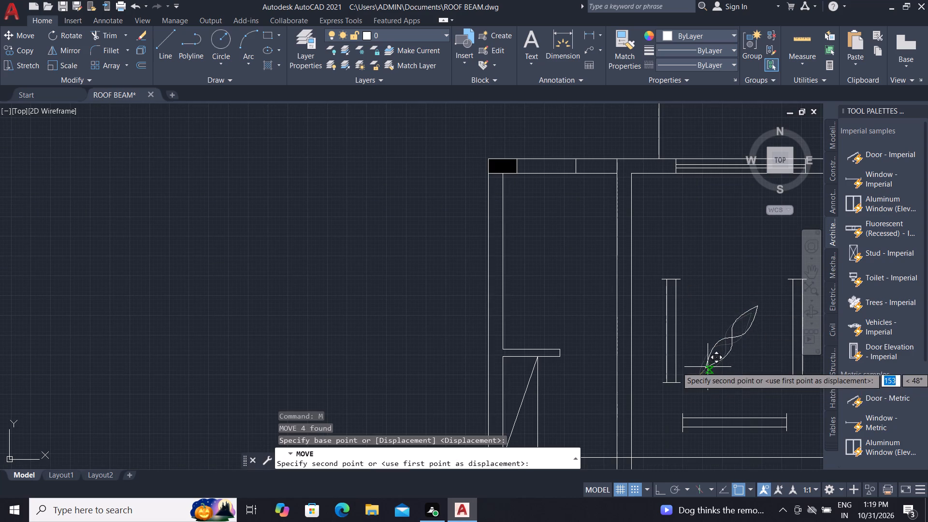
left_click(710, 364)
Draw a rectangle about 420 by 390 below the room's north wall, starting at the window's west inner corner and extending southwest.
scroll(727, 408, "down", 1)
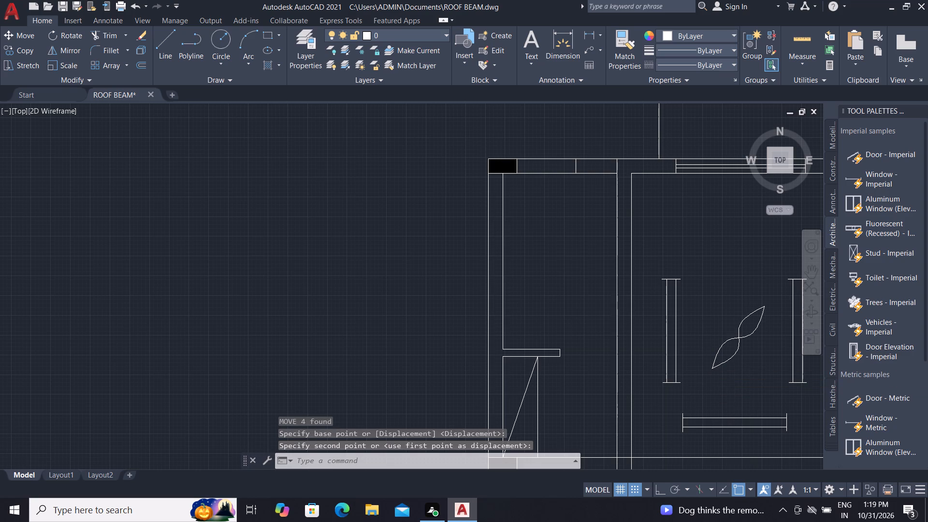
middle_click_drag(712, 425, 708, 441)
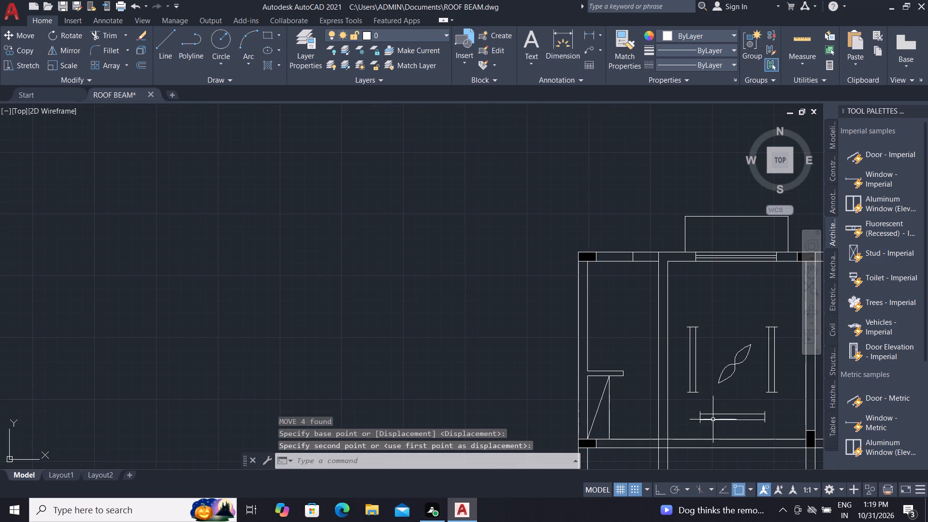
middle_click_drag(708, 441, 707, 451)
scroll(687, 289, "up", 2)
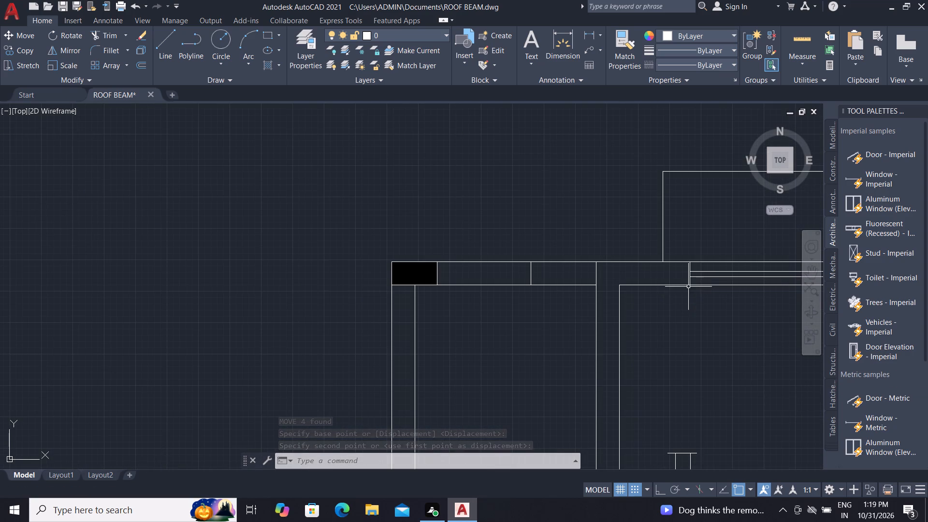
key("r")
type("EC")
key("space")
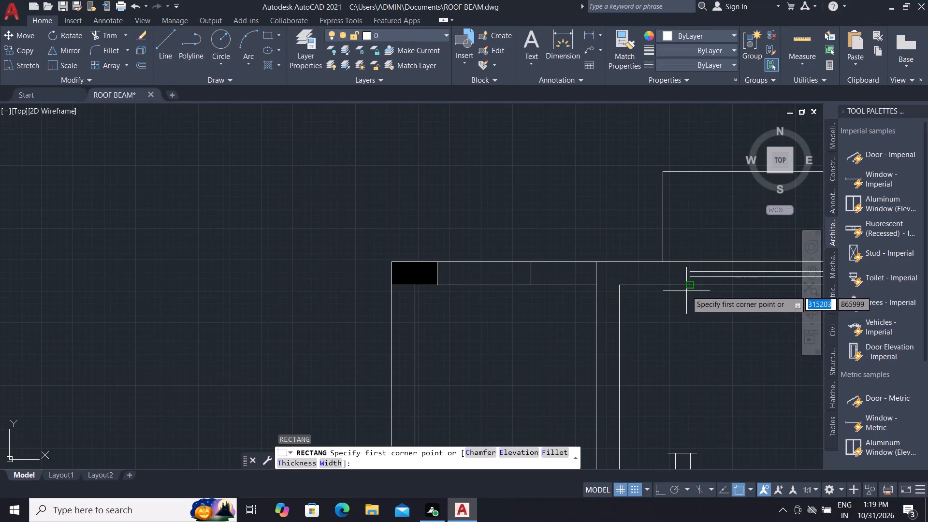
left_click(692, 286)
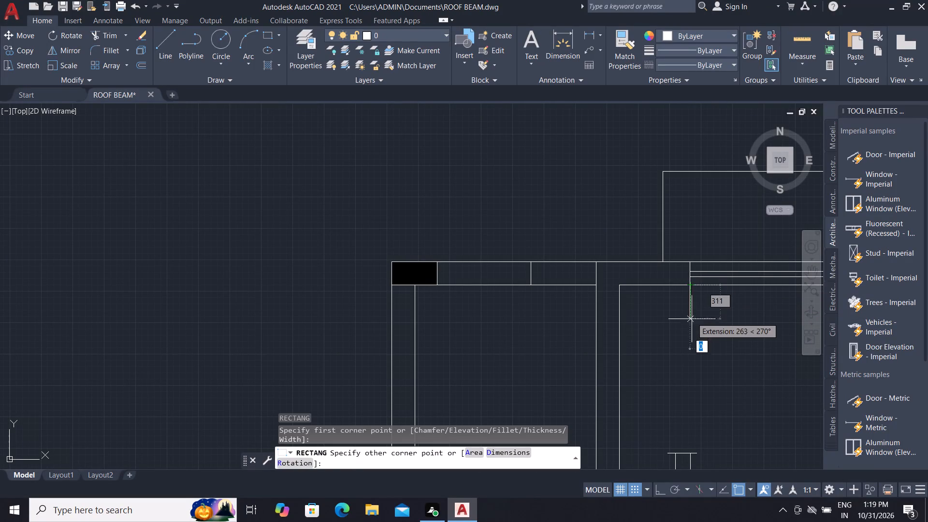
left_click(648, 325)
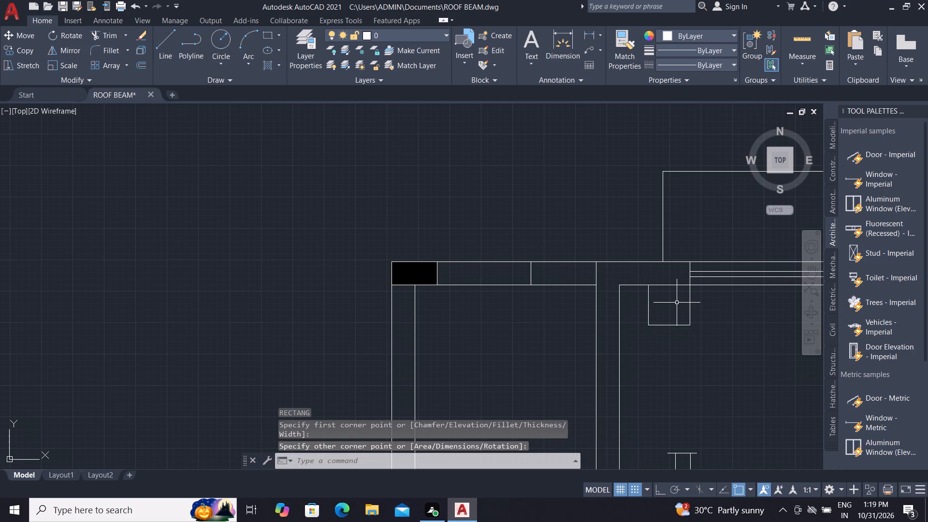
Draw a circle of about 50 radius centred on the midpoint of the rectangle's top edge.
key("c")
key("space")
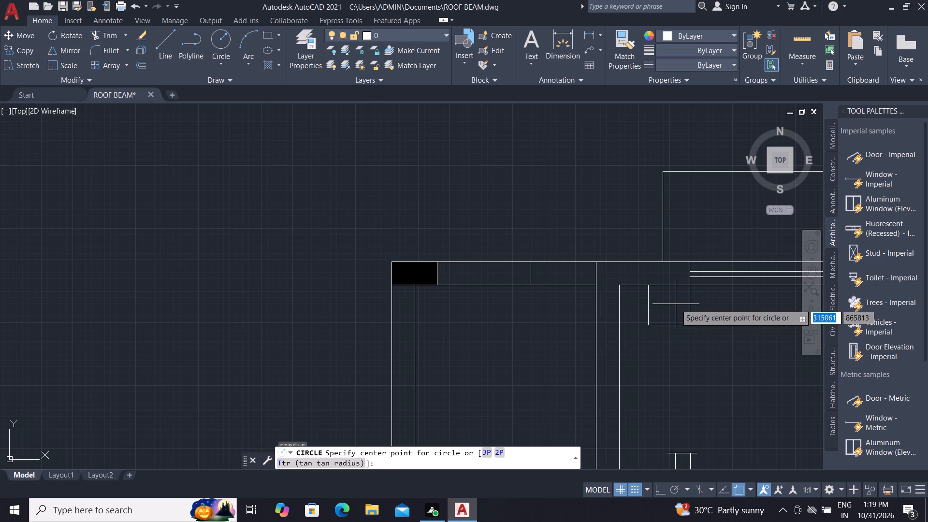
scroll(637, 329, "up", 1)
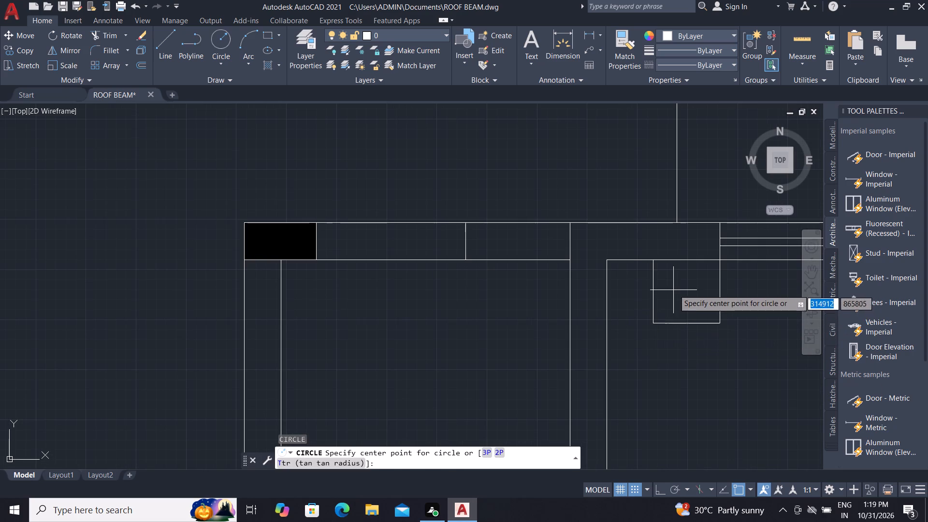
left_click(688, 260)
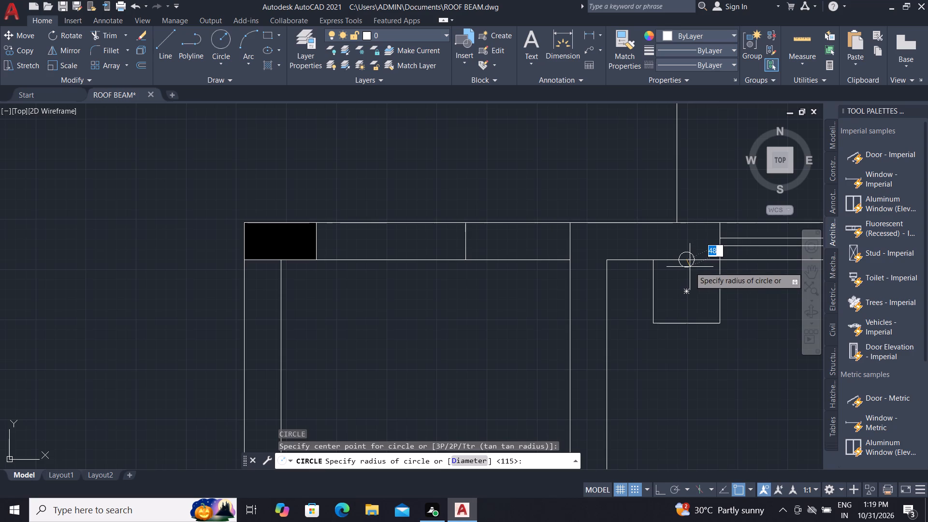
left_click(691, 267)
Move the circle down by its radius so its top point touches the midpoint of the rectangle's top edge.
left_click(687, 267)
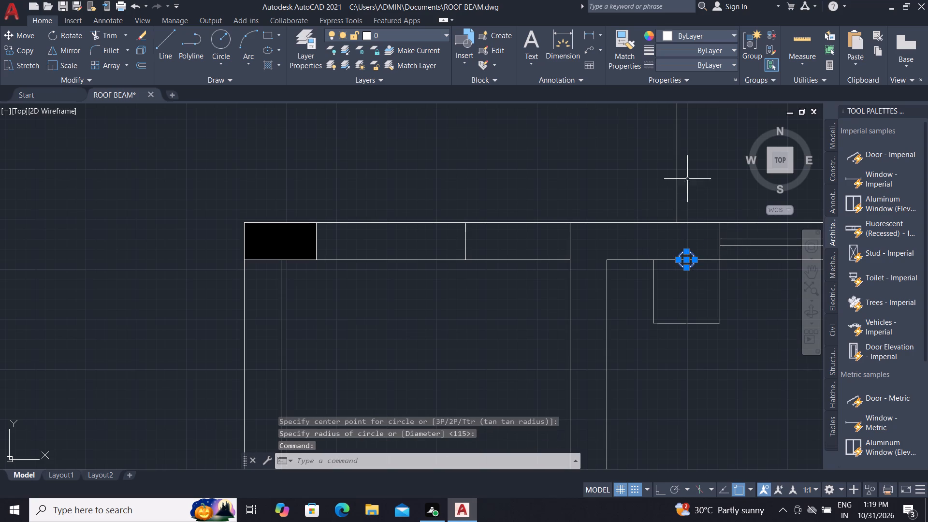
key("m")
key("space")
scroll(663, 254, "up", 3)
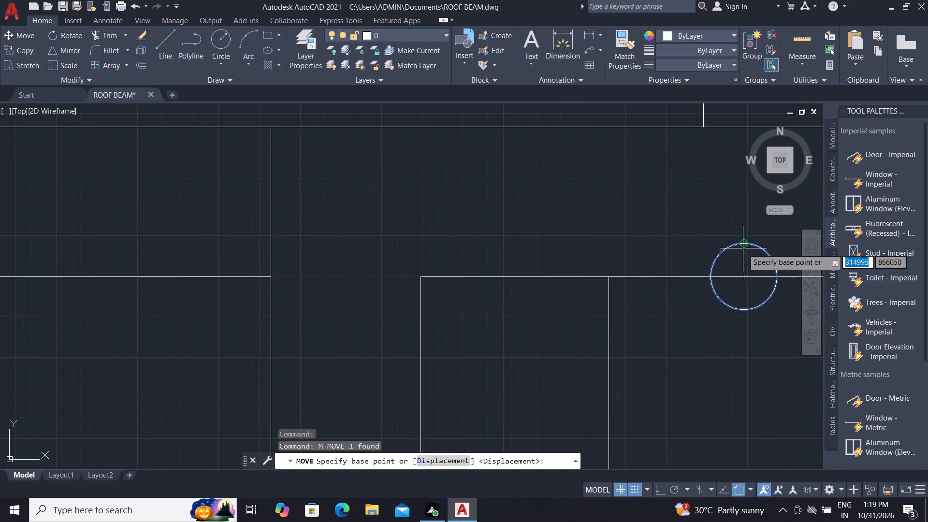
left_click(743, 241)
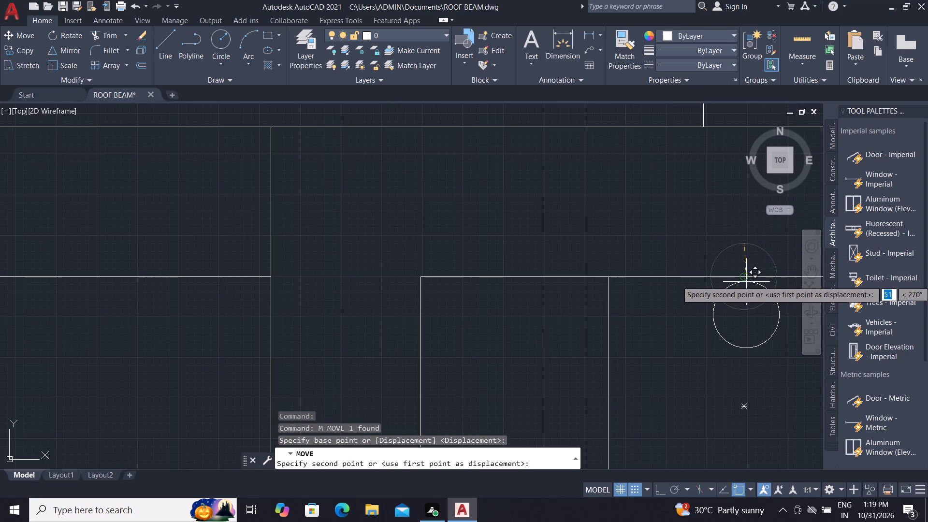
left_click(742, 277)
Copy the circle from its centre into the rectangle's southwest corner, fitting it against the west and south edges.
scroll(688, 249, "down", 3)
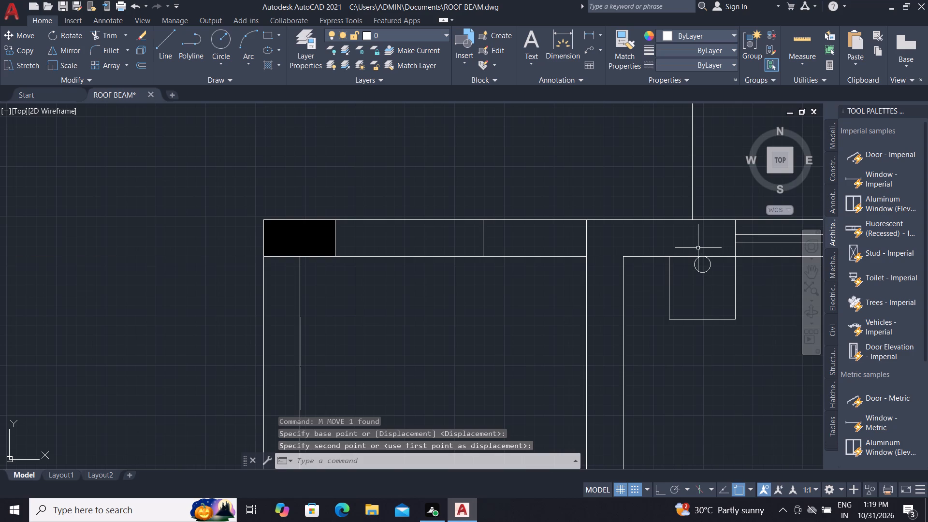
key("c")
key("o")
key("space")
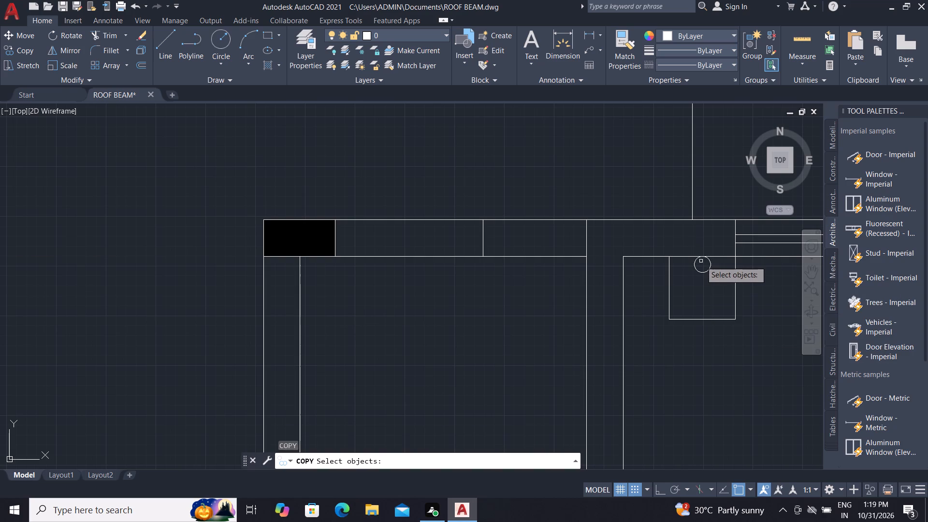
left_click(696, 261)
right_click(696, 261)
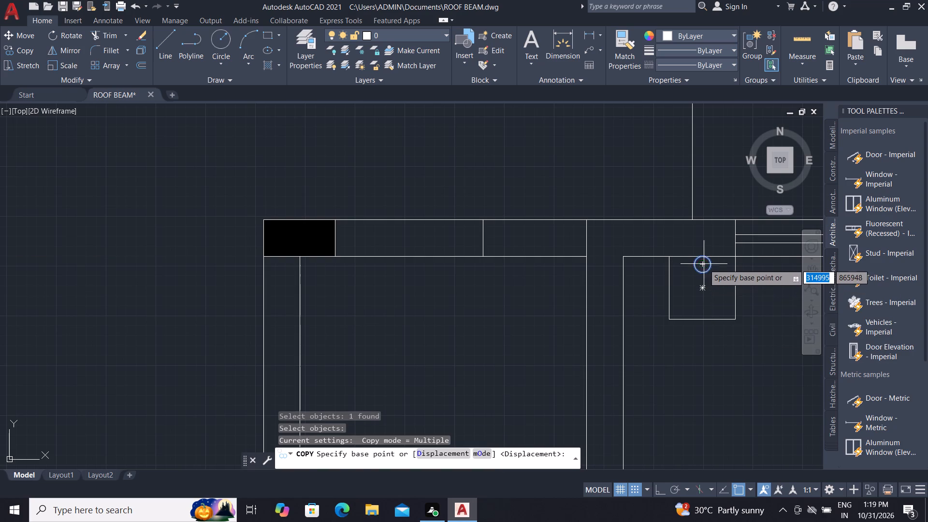
left_click(704, 264)
scroll(675, 312, "up", 3)
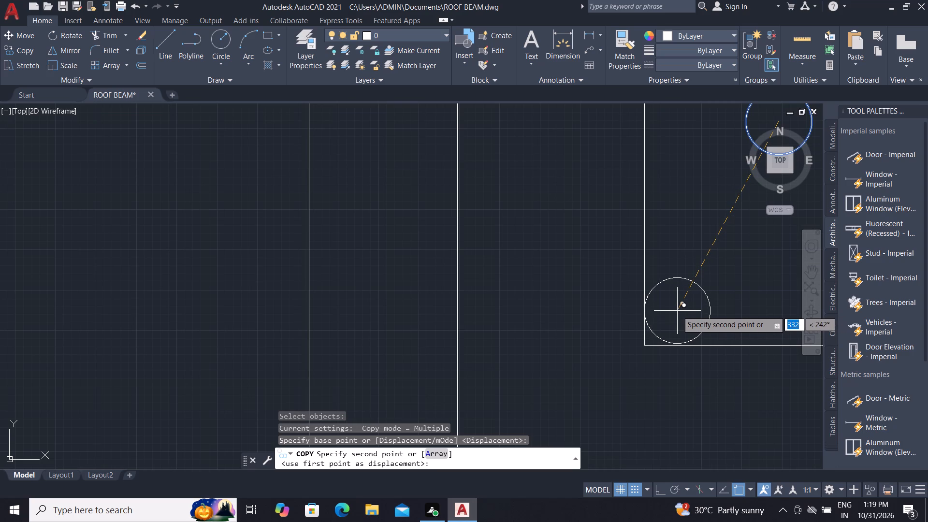
scroll(677, 312, "up", 2)
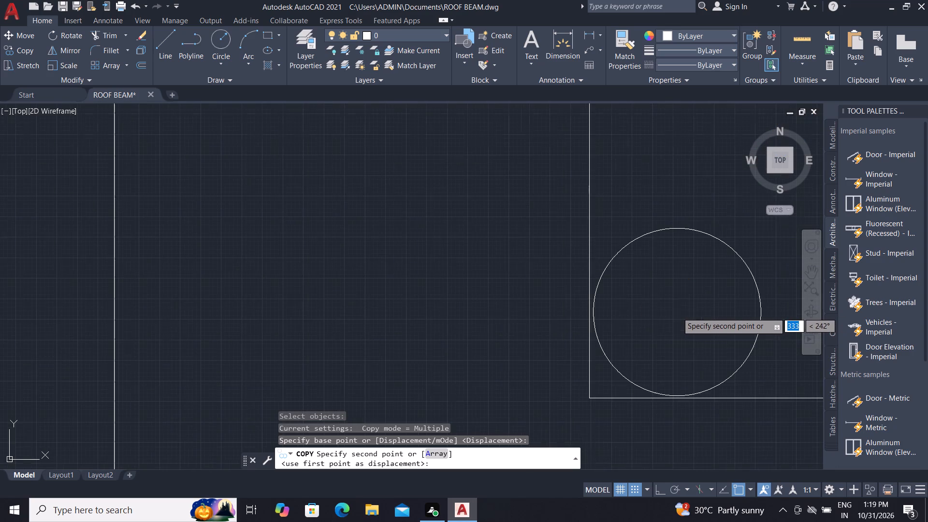
scroll(677, 312, "up", 1)
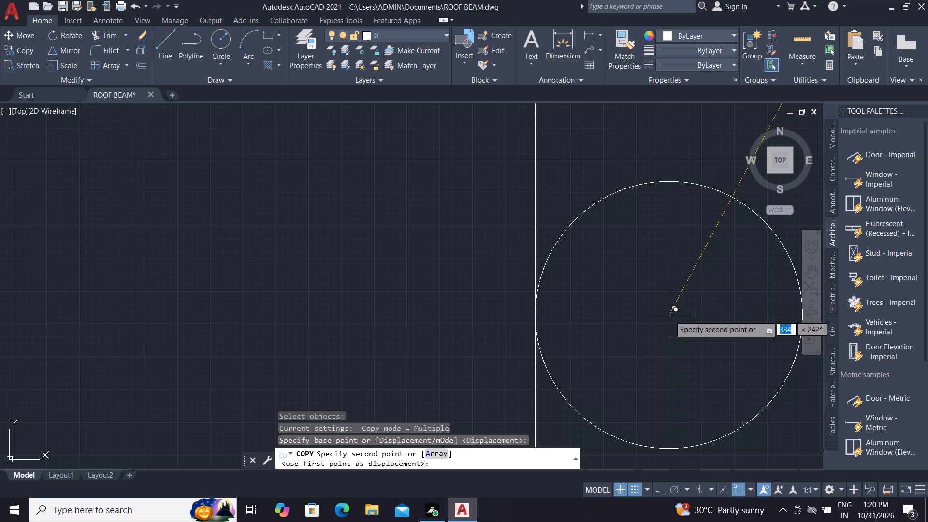
left_click(669, 317)
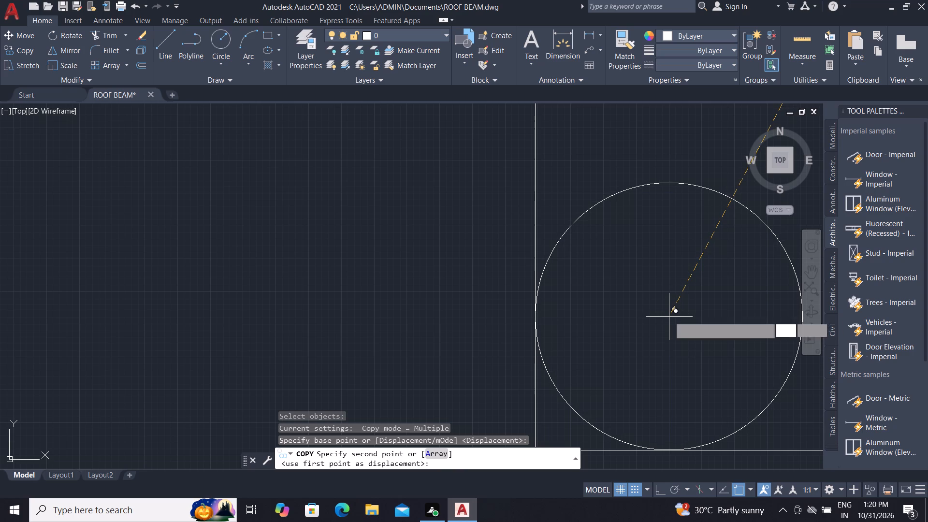
Place another copy of the circle in the rectangle's southeast corner, fitting it against the east and south edges.
scroll(673, 342, "down", 6)
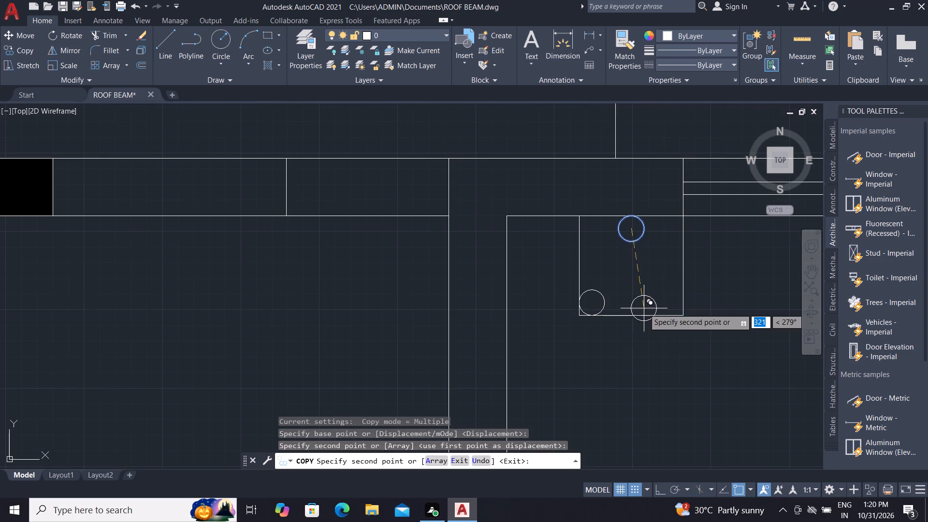
scroll(656, 303, "up", 5)
scroll(551, 288, "down", 2)
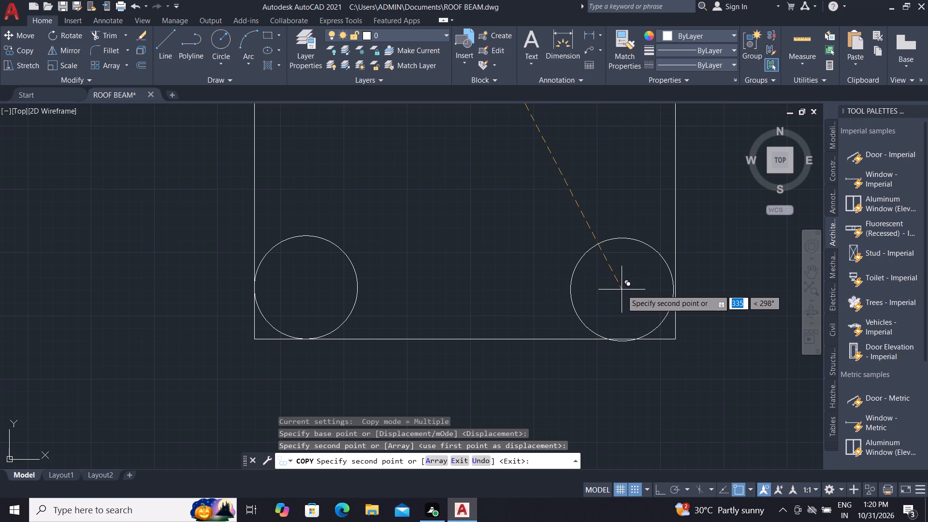
scroll(622, 290, "up", 1)
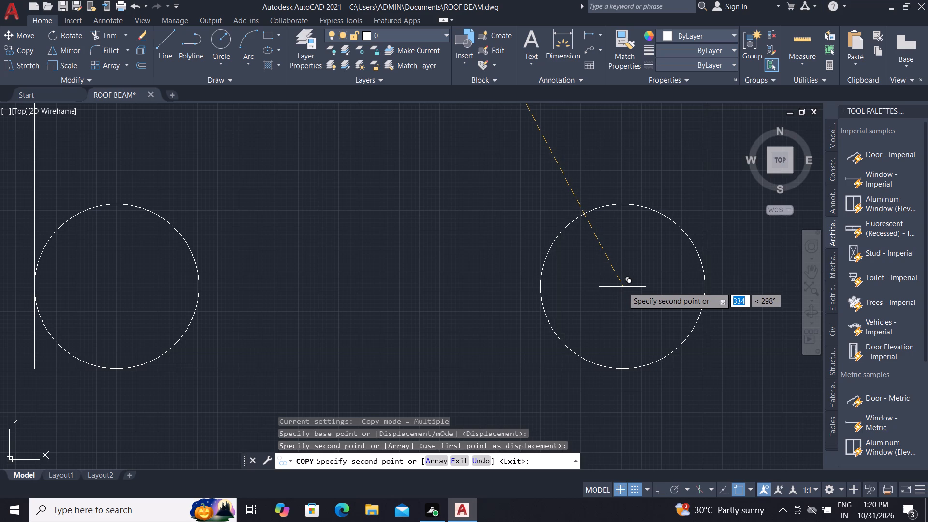
scroll(623, 287, "up", 1)
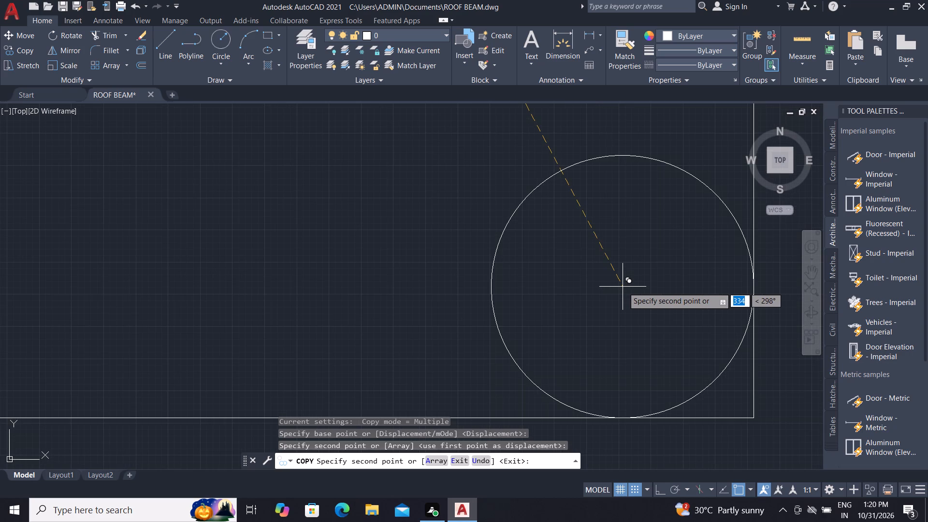
left_click(623, 286)
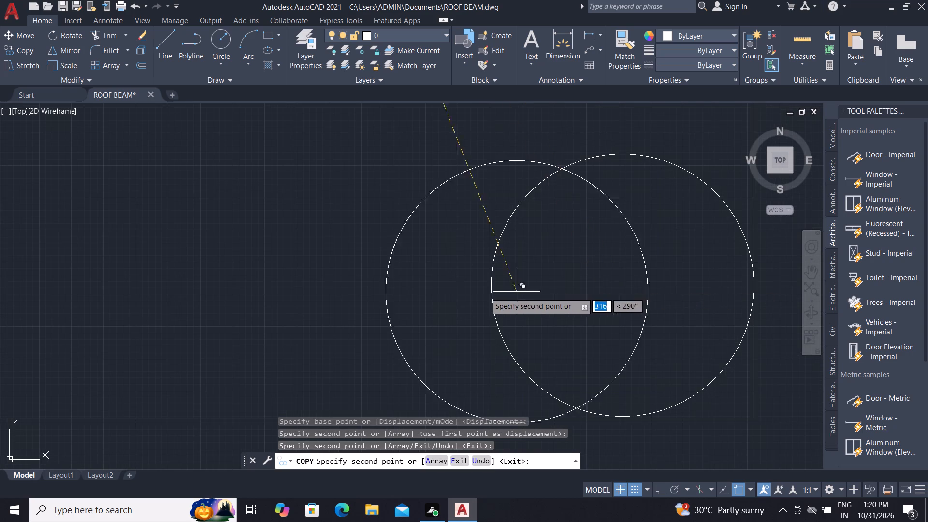
Move the southeast circle down so its lowest point sits on the rectangle's bottom edge.
key("Escape")
scroll(633, 420, "up", 1)
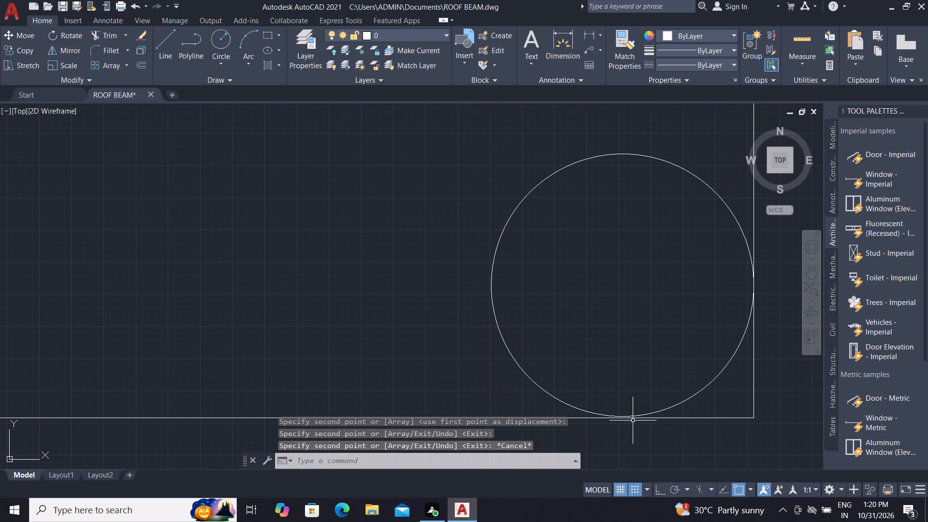
scroll(633, 420, "up", 2)
left_click(618, 406)
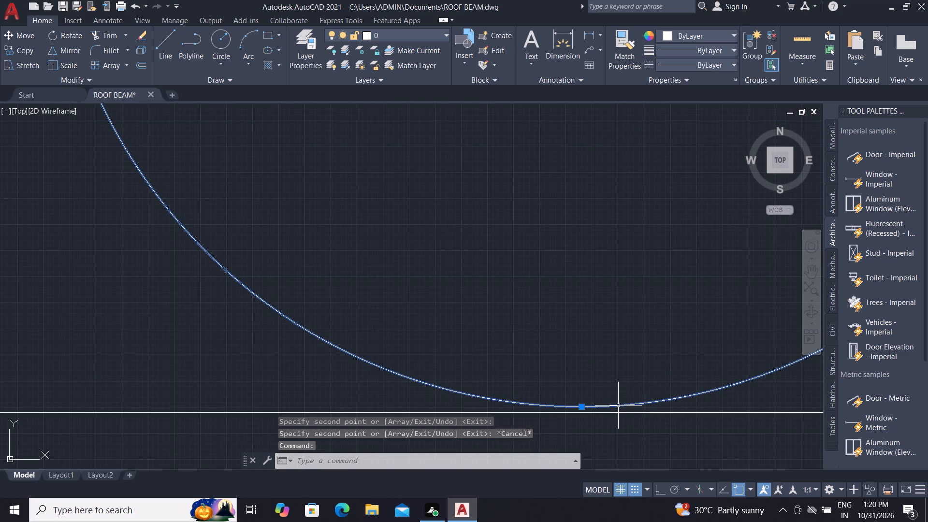
key("m")
key("space")
left_click(589, 406)
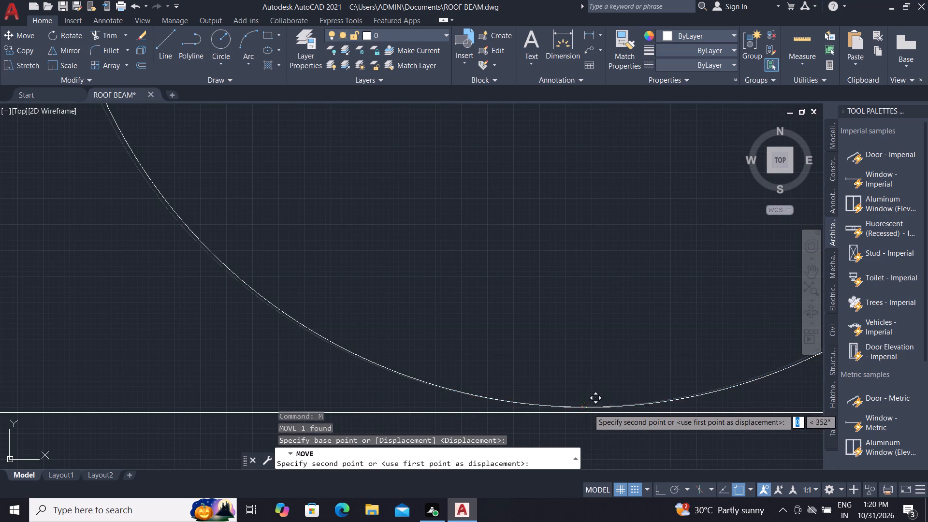
left_click(586, 412)
scroll(501, 367, "down", 4)
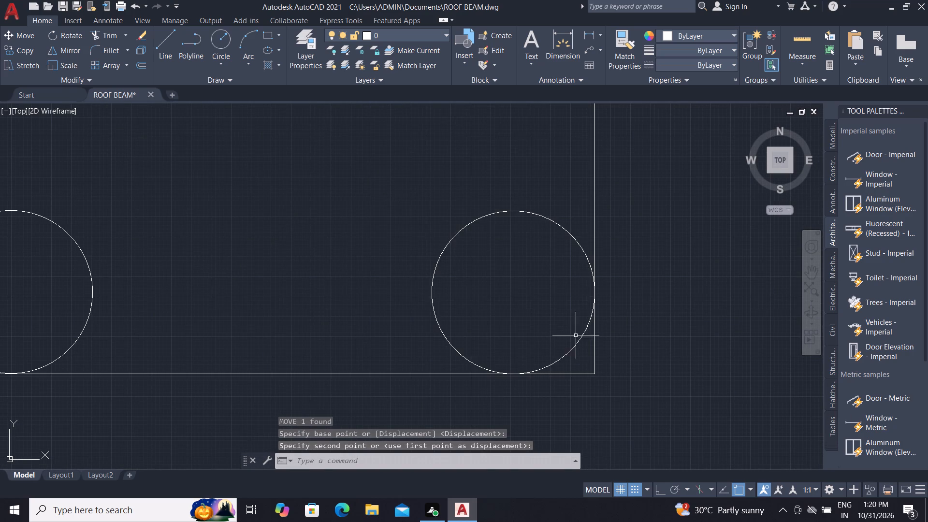
Fill the three circles inside the small rectangle with a solid black hatch.
scroll(589, 307, "up", 3)
scroll(635, 290, "down", 6)
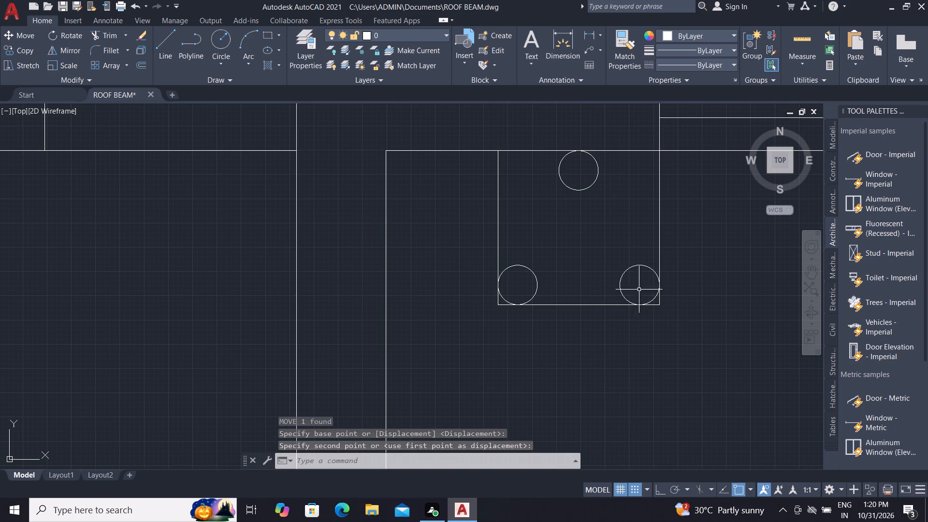
scroll(518, 303, "up", 6)
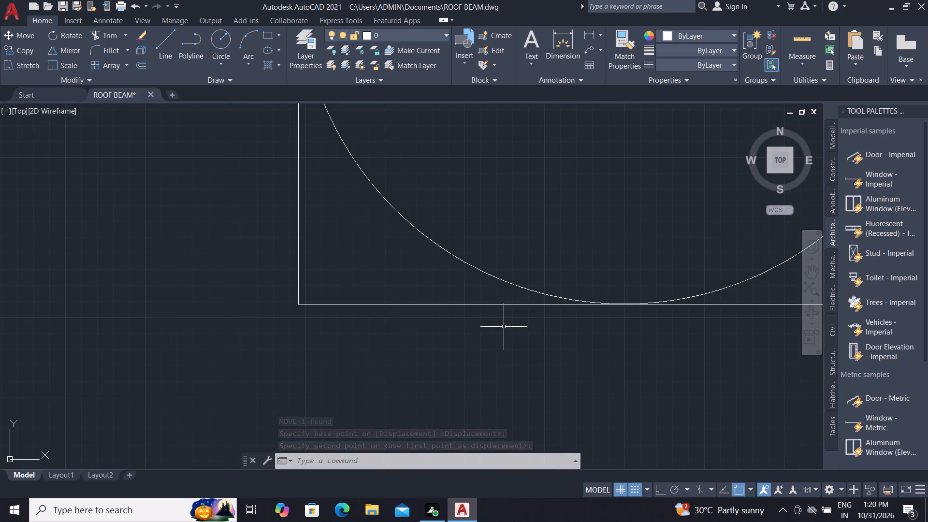
scroll(508, 335, "down", 1)
scroll(473, 302, "down", 2)
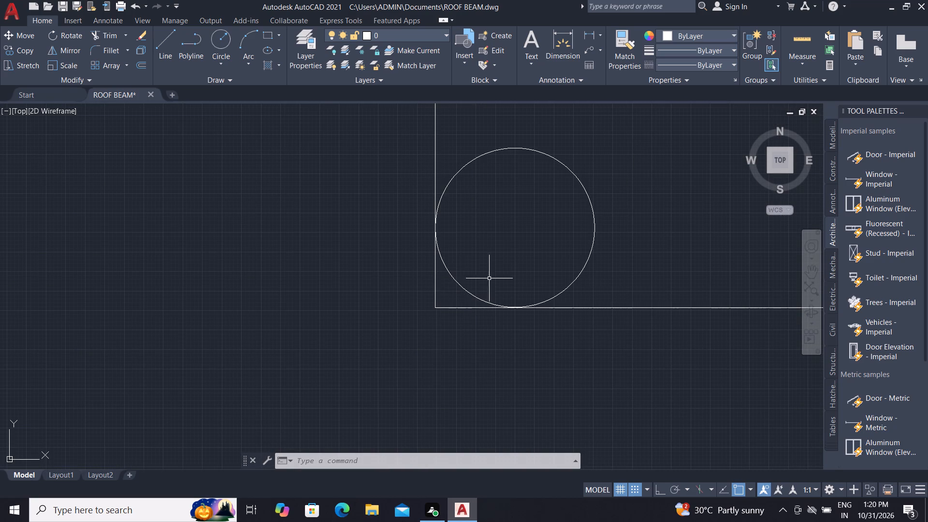
key("Escape")
key("Escape")
type("H")
key("space")
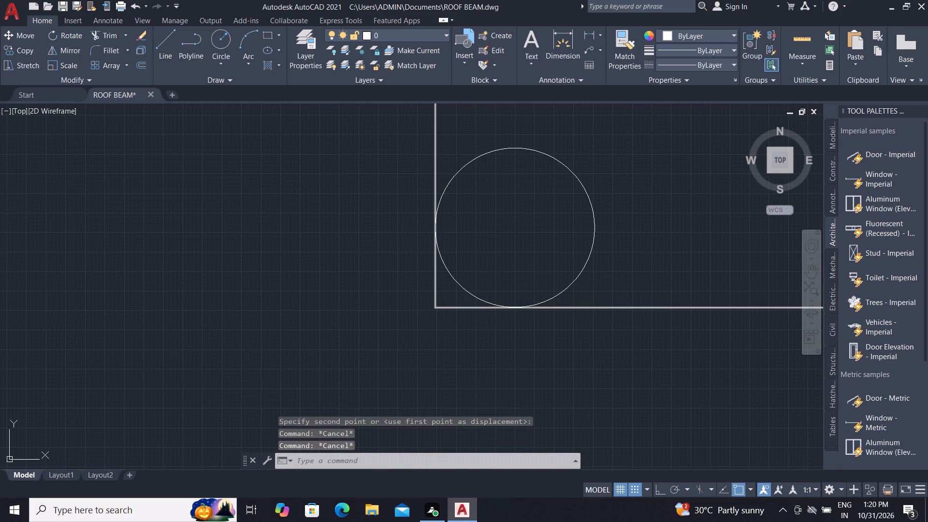
left_click(501, 246)
scroll(531, 326, "down", 4)
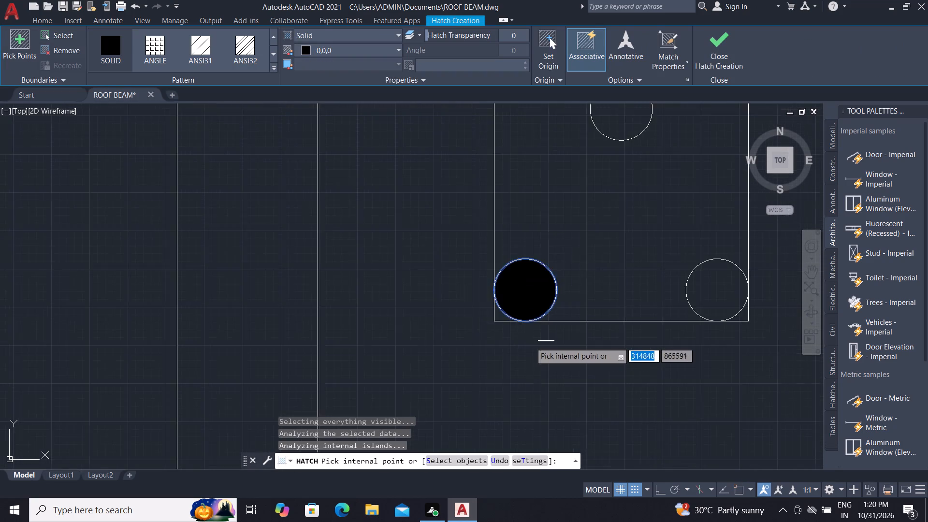
scroll(529, 344, "down", 3)
left_click(553, 290)
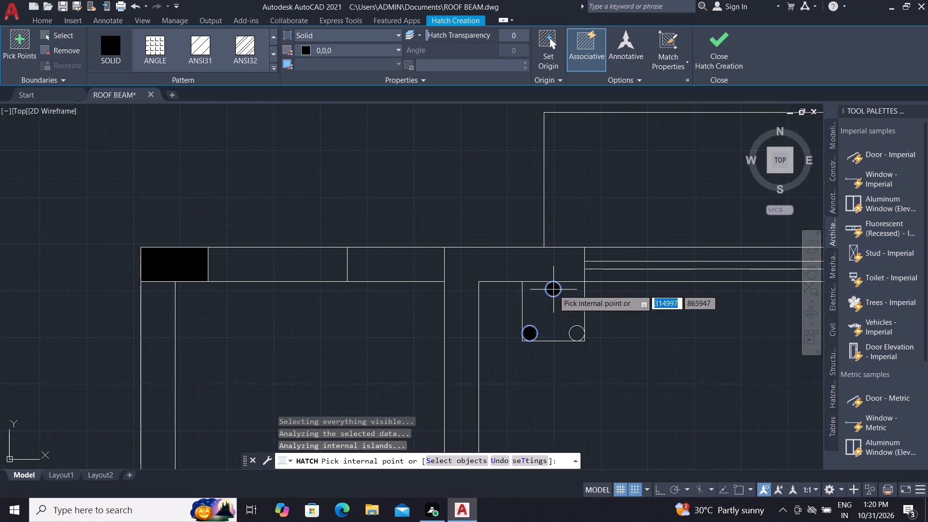
left_click(577, 335)
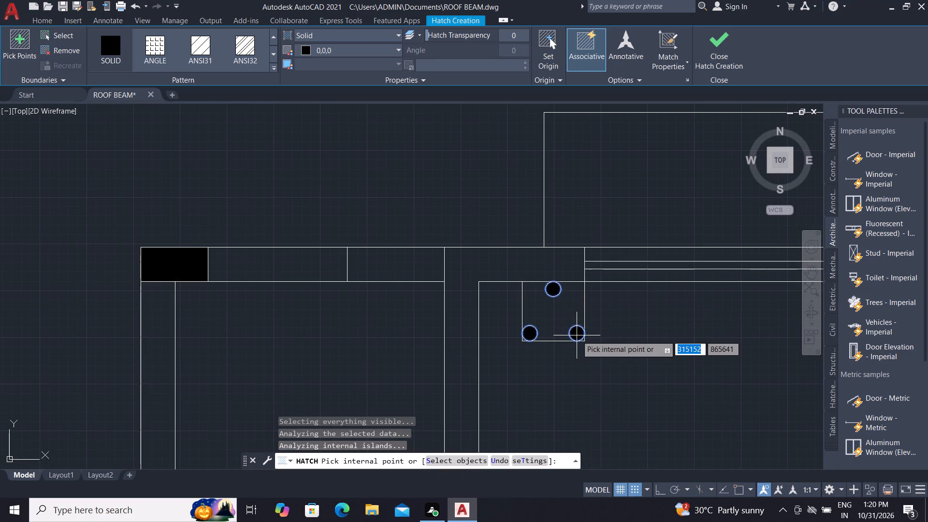
key("Escape")
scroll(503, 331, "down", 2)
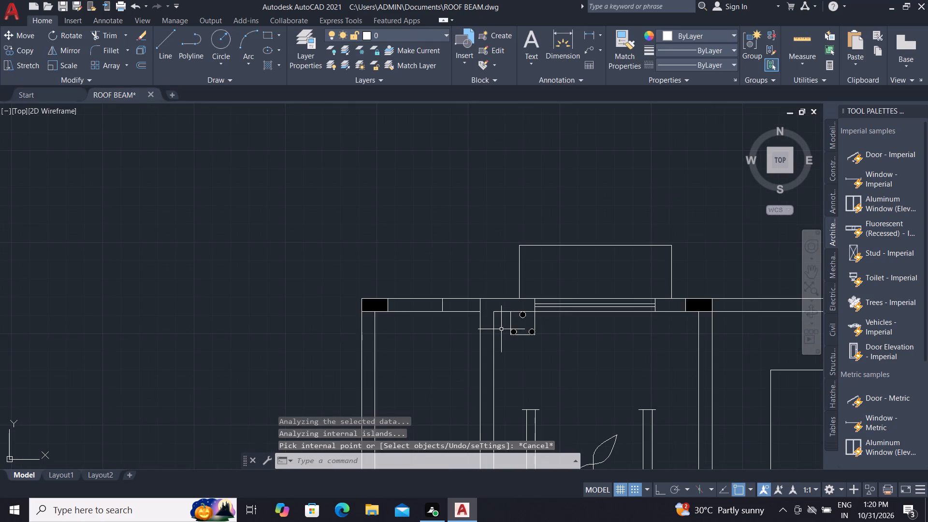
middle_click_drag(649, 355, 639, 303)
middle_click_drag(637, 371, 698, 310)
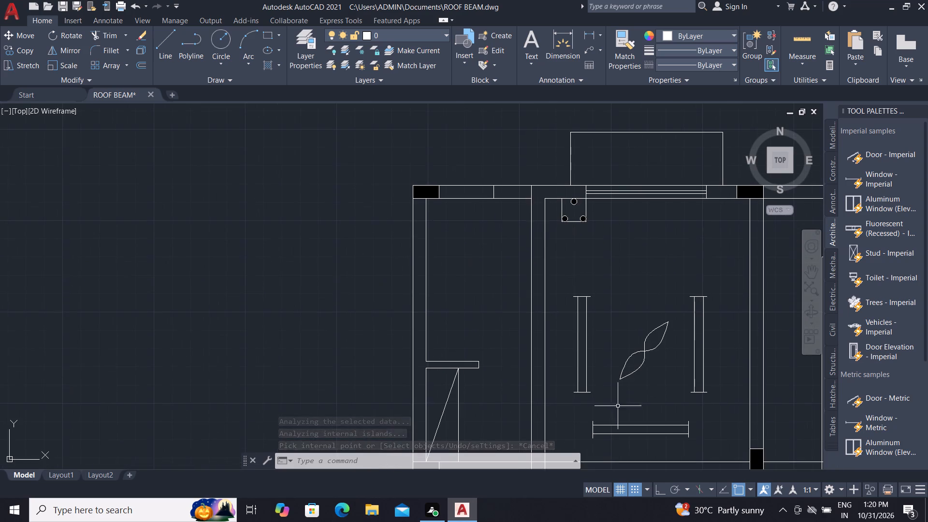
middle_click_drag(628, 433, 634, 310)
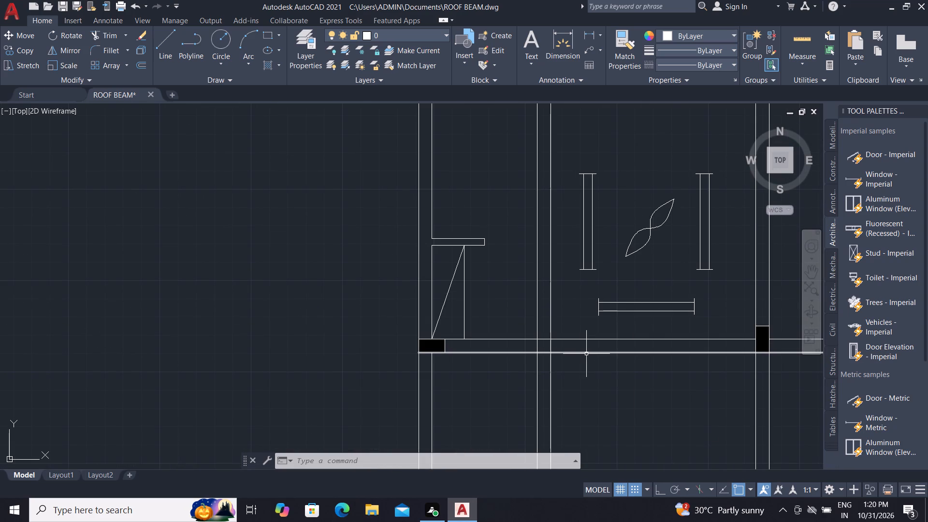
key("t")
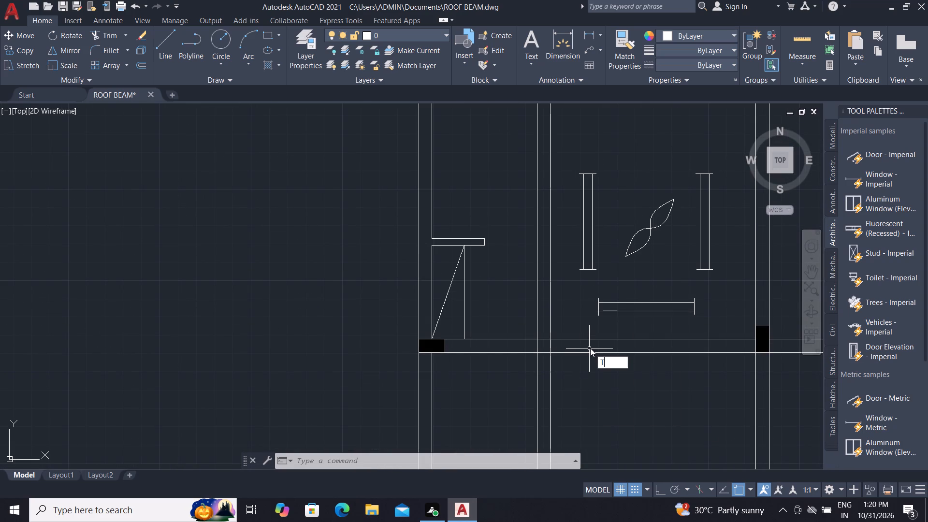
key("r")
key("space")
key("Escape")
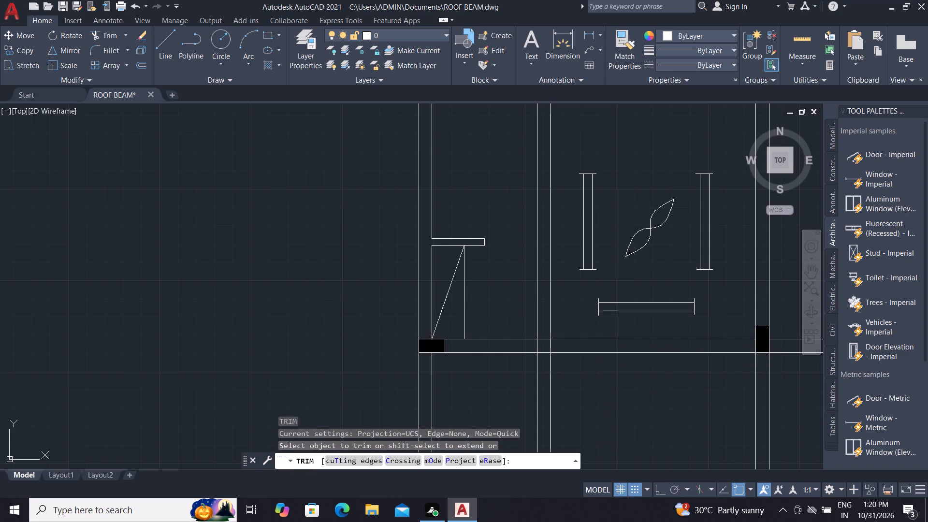
Draw a 230 line across the interior wall west of the capped symbols, a little above the horizontal wall.
type("L")
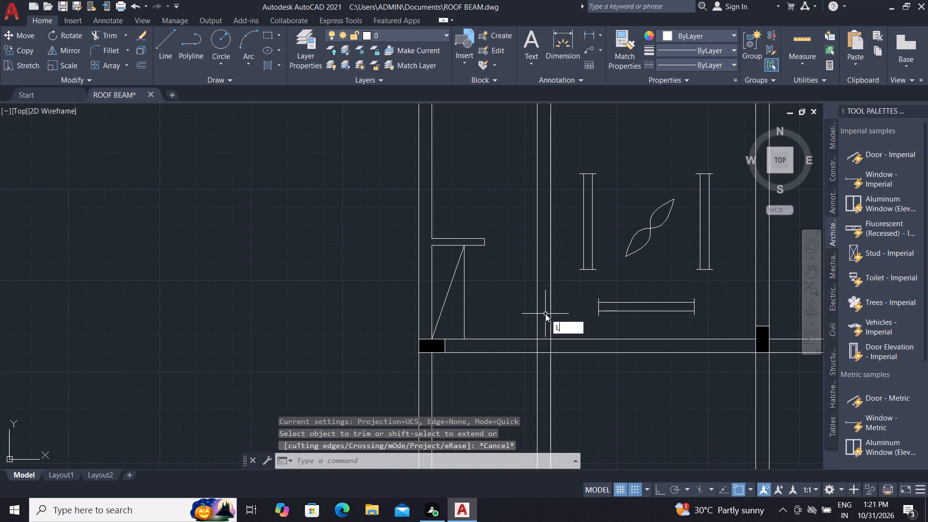
key("space")
left_click(550, 283)
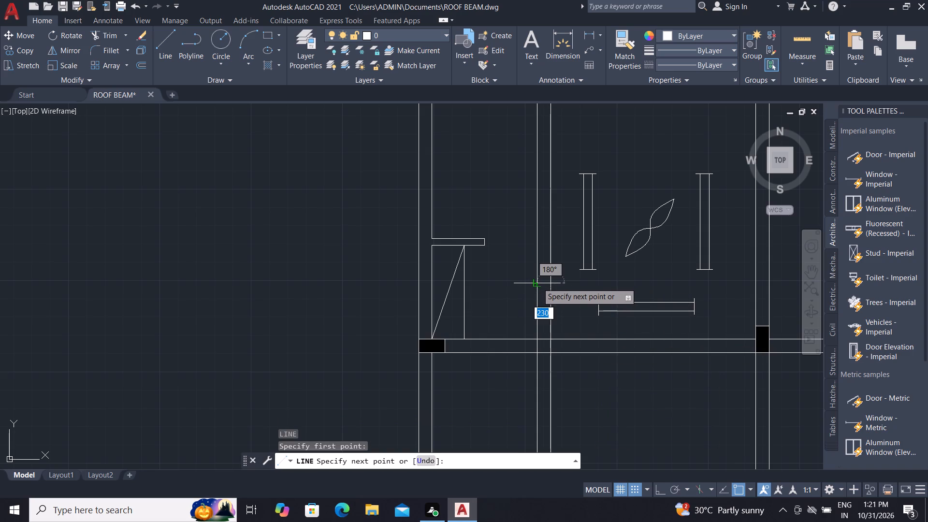
left_click(537, 282)
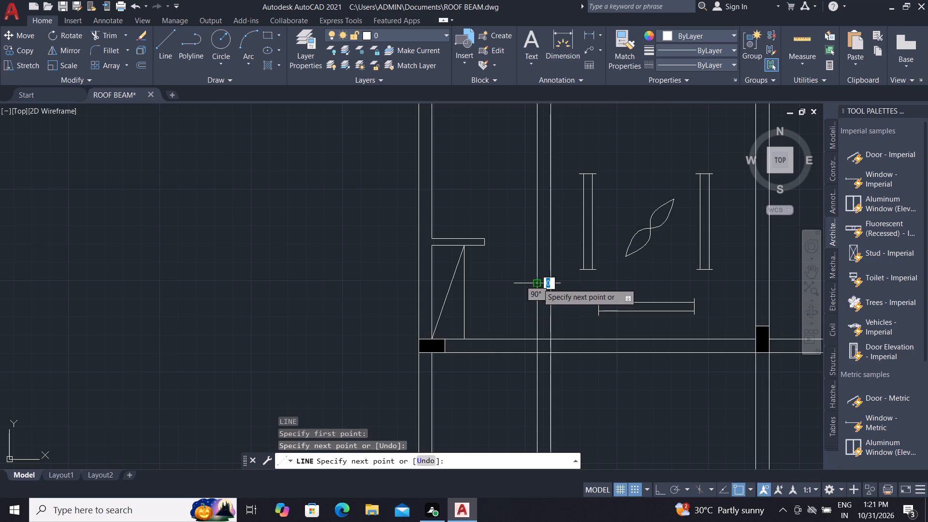
key("Escape")
Move the three capped double-line symbols and the leaf motif together straight up within the room.
scroll(574, 322, "down", 1)
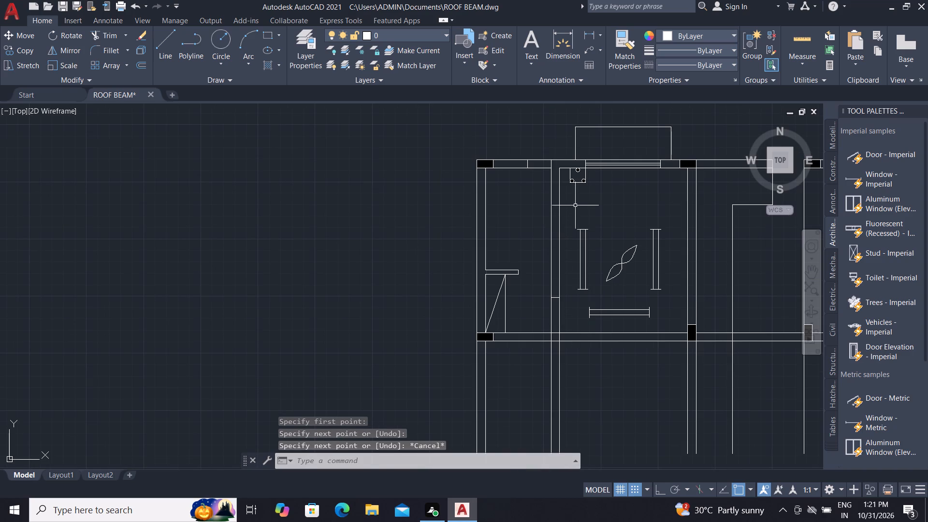
left_click(569, 217)
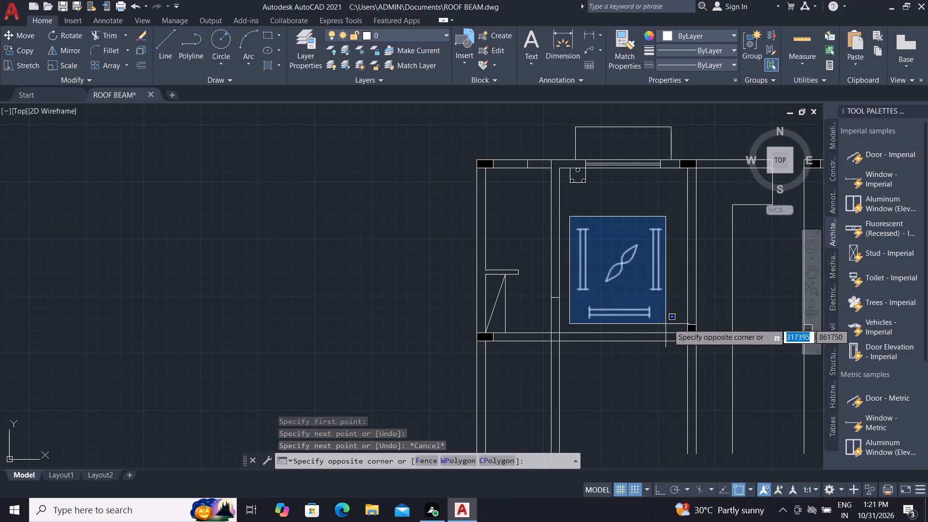
left_click(668, 323)
key("m")
key("space")
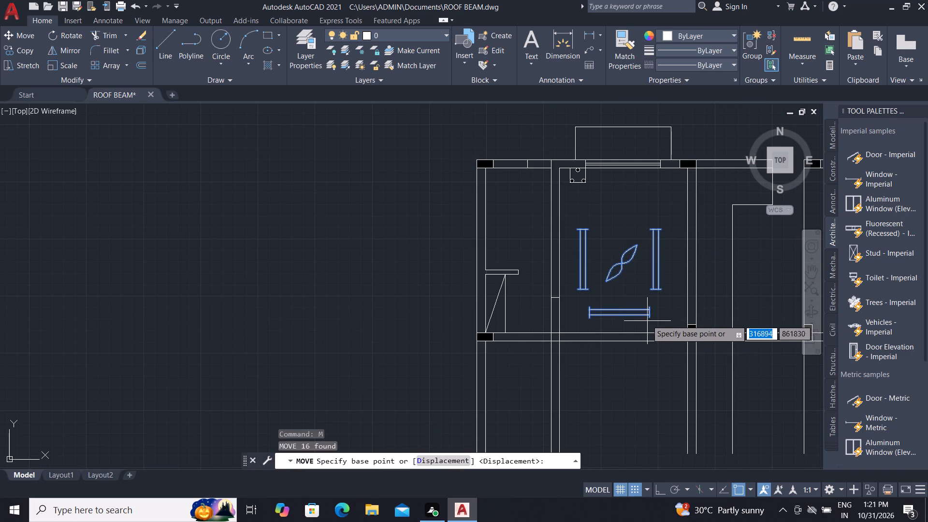
left_click(648, 319)
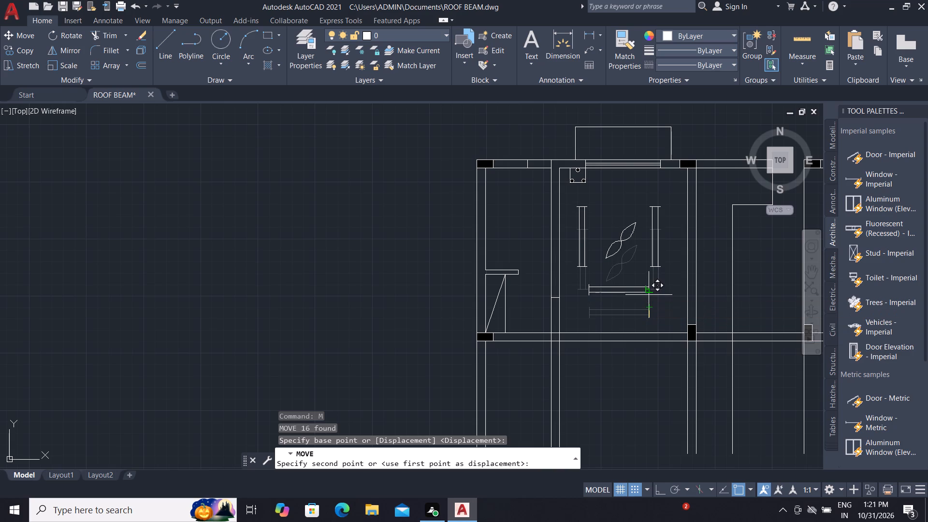
left_click(649, 295)
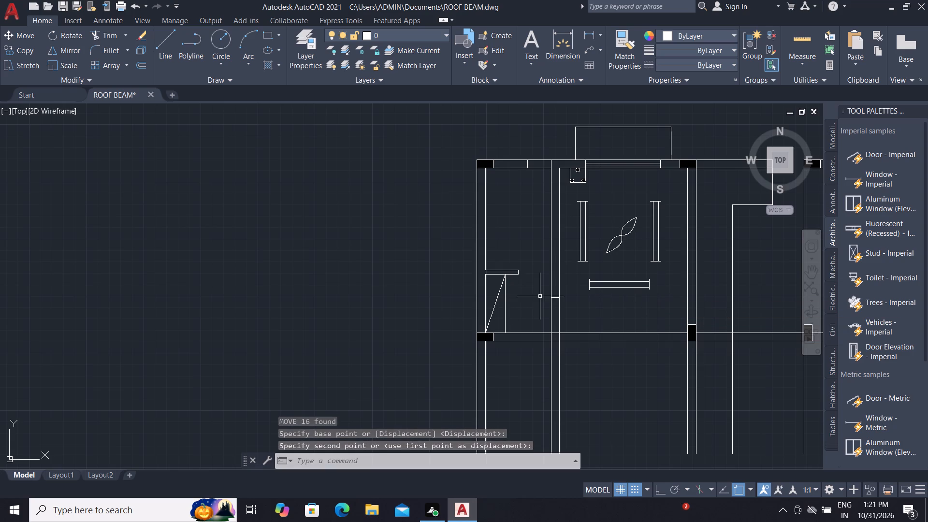
Trim both lines of the interior wall between the new cross line and the horizontal wall to form an opening.
type("TR")
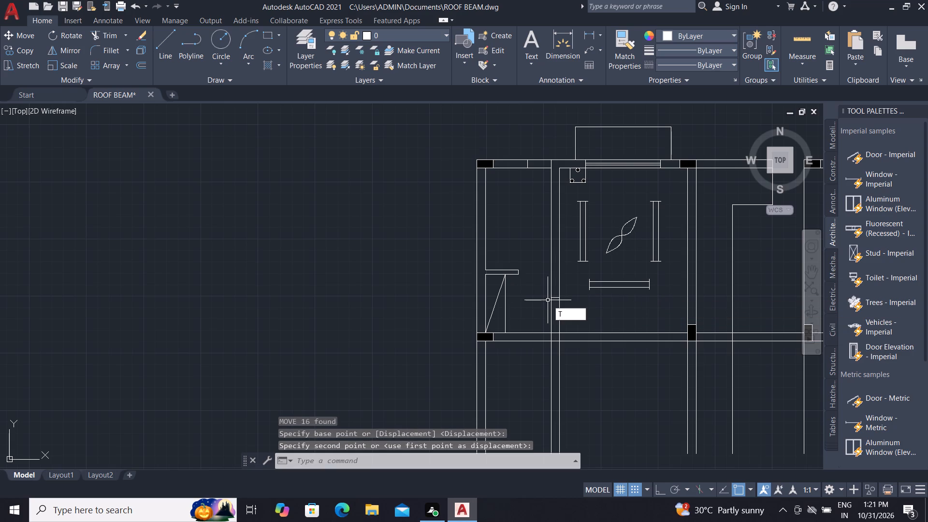
key("space")
left_click(539, 310)
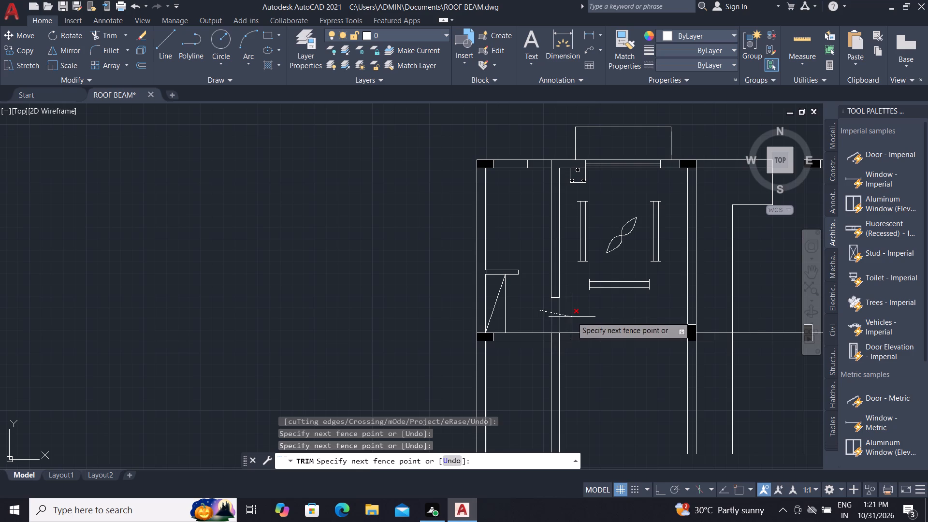
left_click(572, 316)
key("Escape")
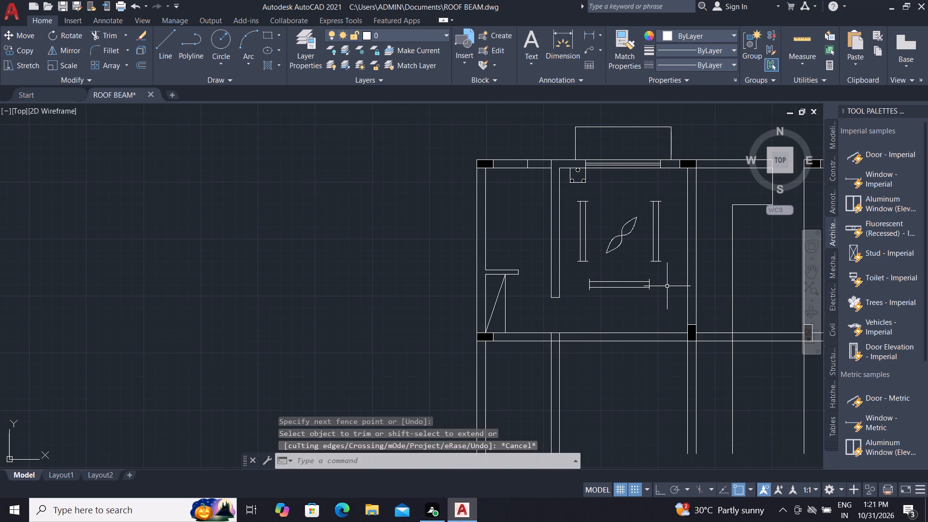
Draw a circle centred on the inner line of the room's east wall, beside the east capped double-line symbol.
key("c")
key("space")
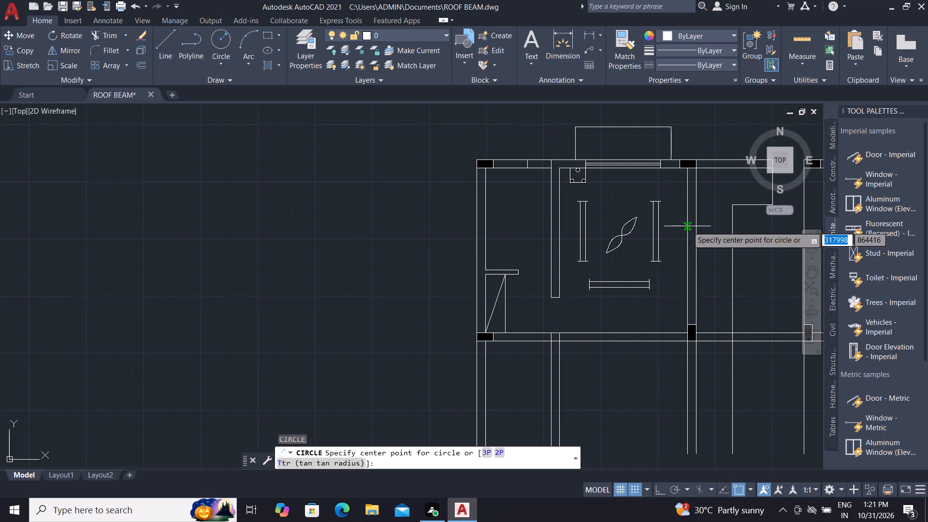
left_click(687, 225)
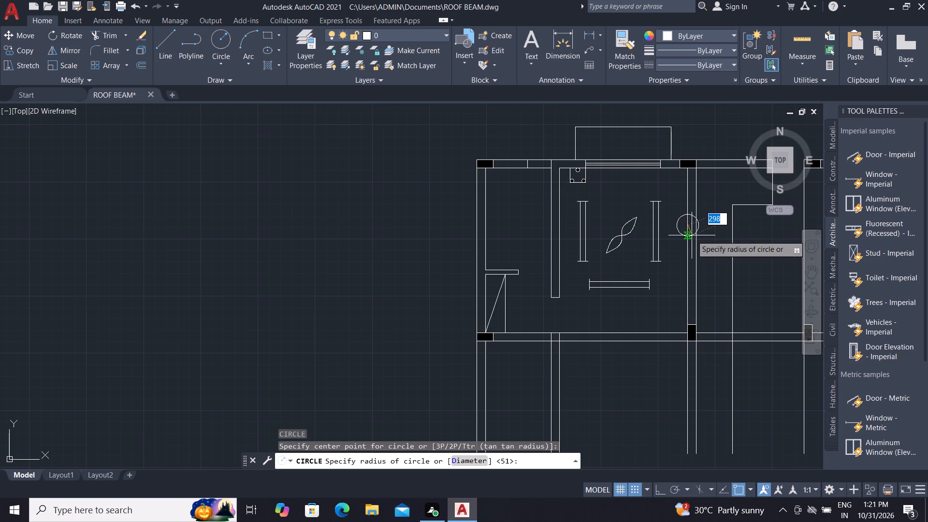
left_click(692, 235)
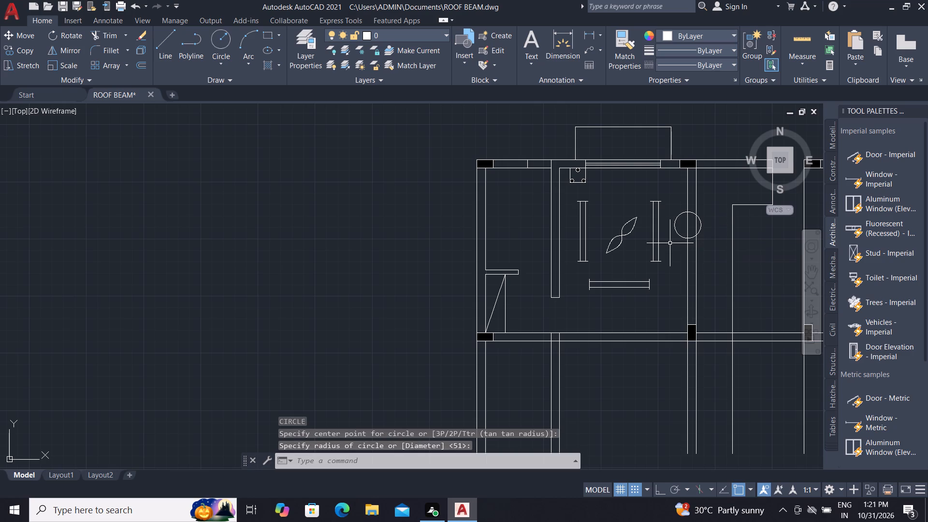
Trim away the parts of the circle within and beyond the east wall, leaving a semicircle inside the room.
key("t")
type("R")
key("space")
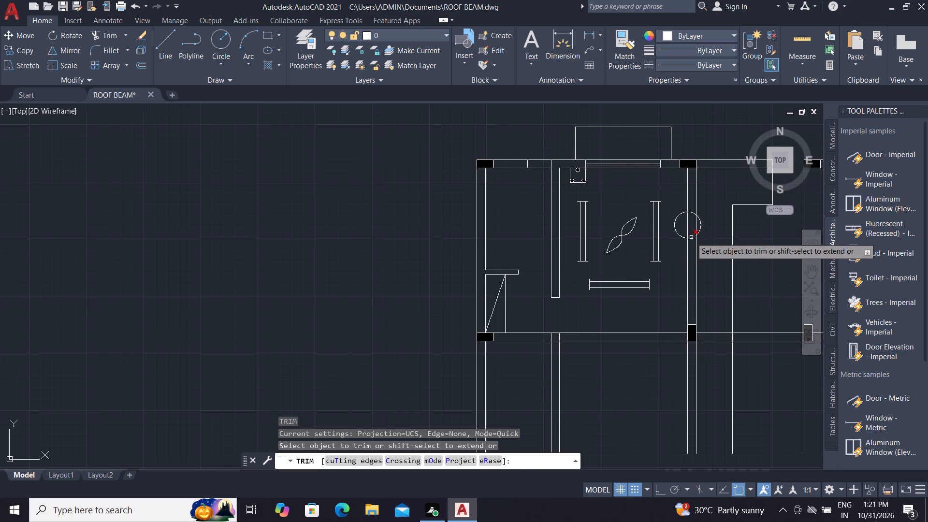
left_click(691, 237)
scroll(699, 212, "up", 3)
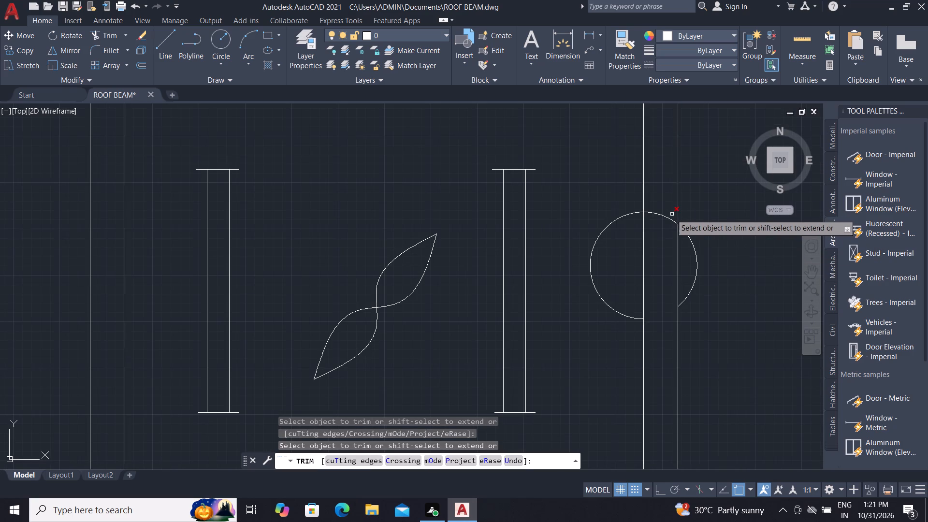
left_click(664, 216)
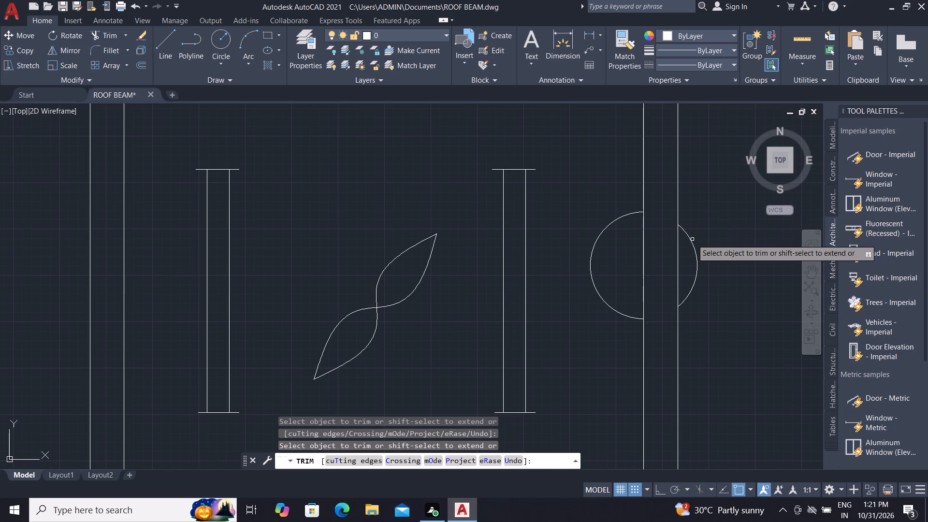
left_click(690, 240)
key("Escape")
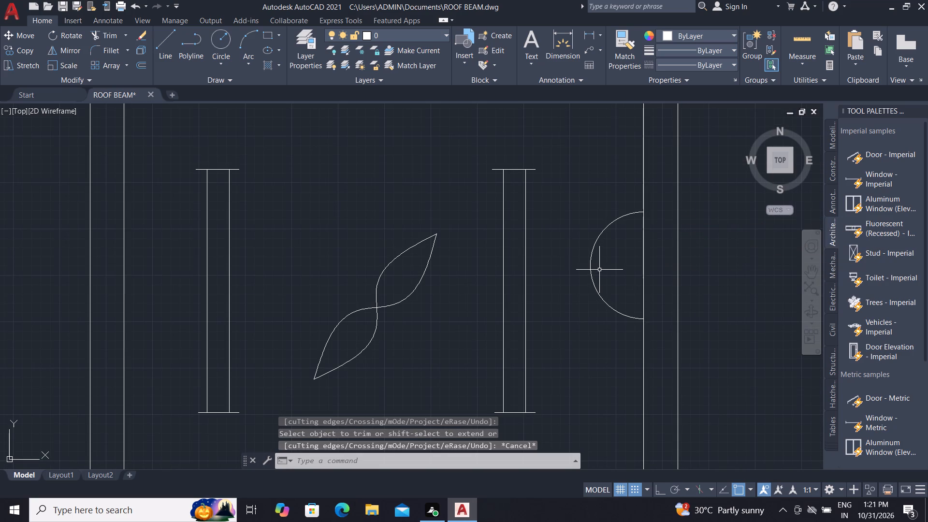
Draw a 250-long horizontal line outward to the west from the semicircle's westernmost point.
key("l")
key("space")
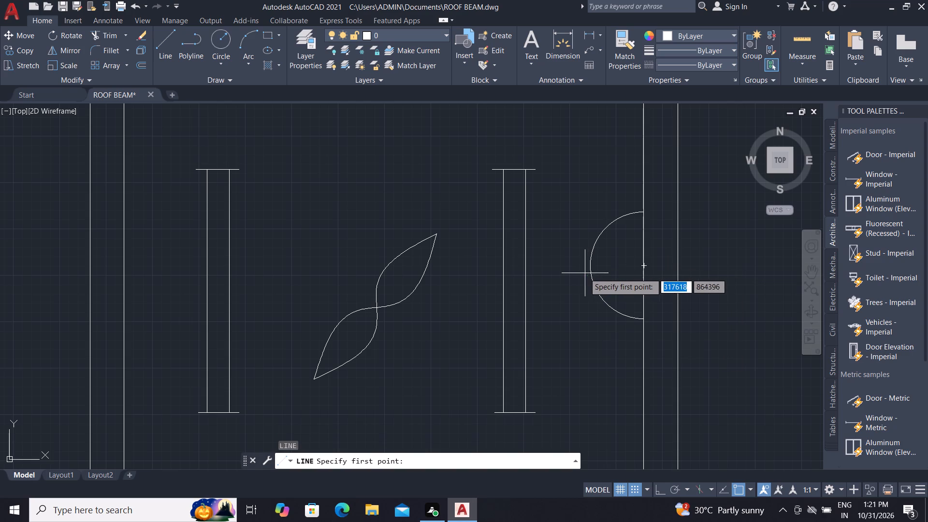
left_click(590, 262)
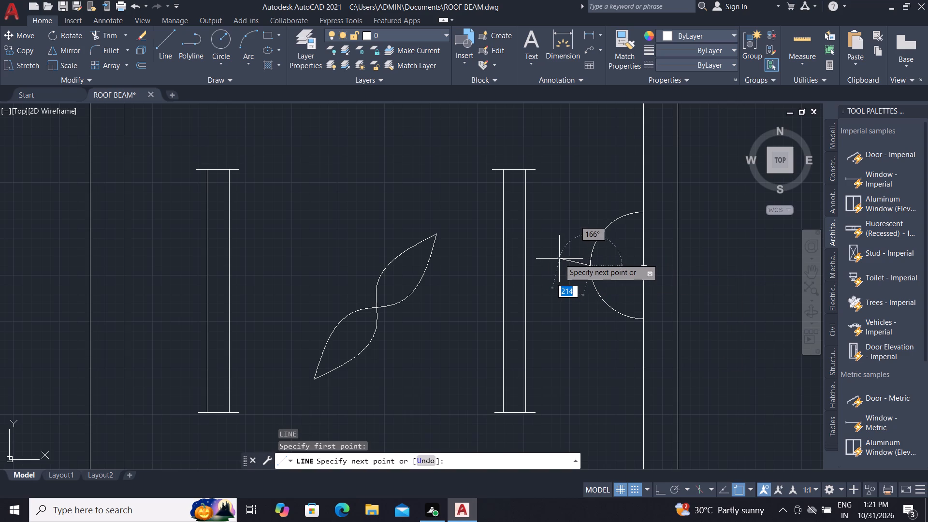
key("F8")
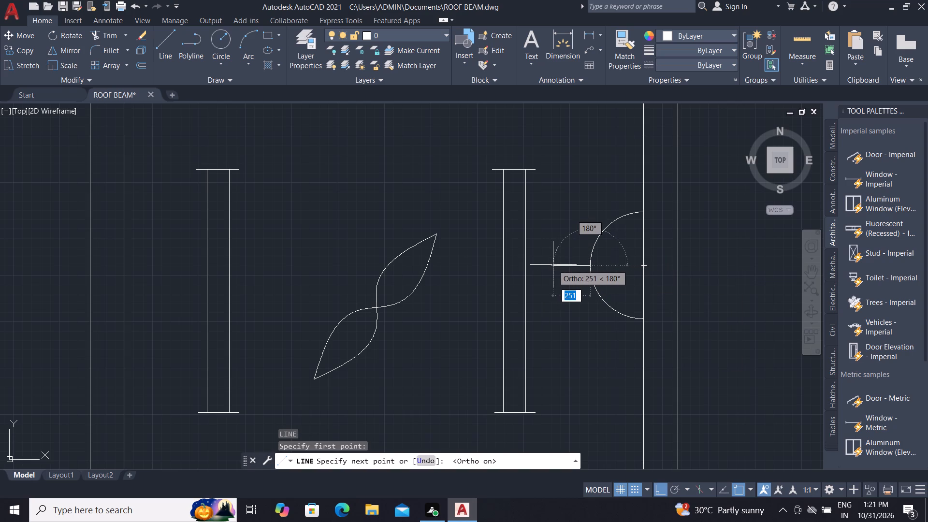
type("25")
type("0")
key("space")
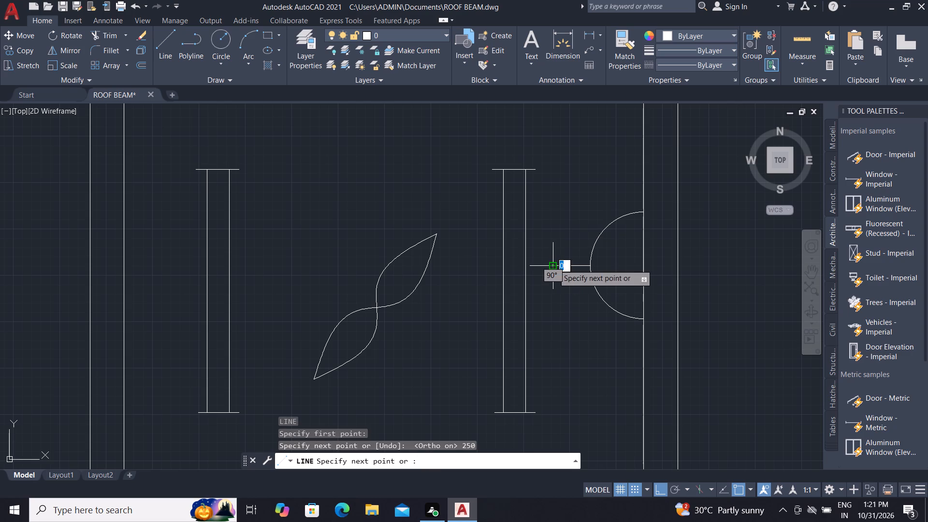
key("Escape")
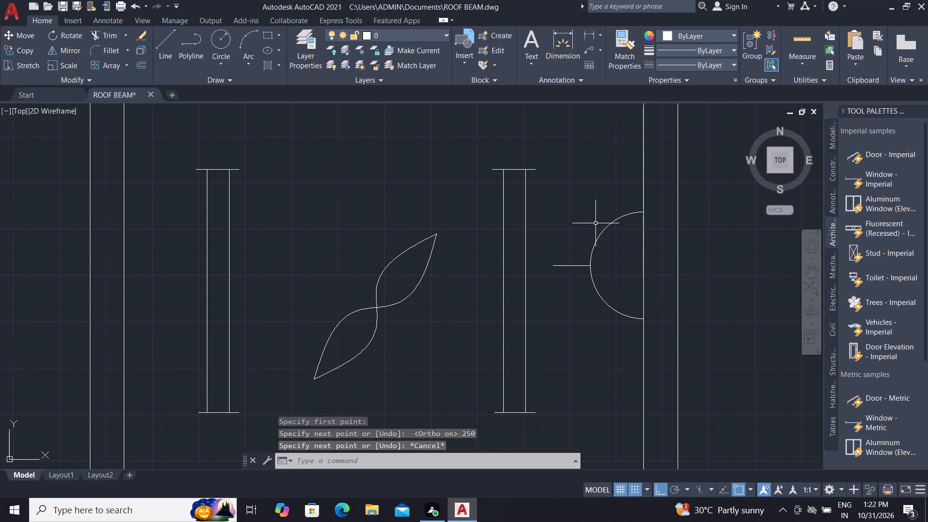
Draw a 250-long diagonal line outward to the northwest from the upper part of the semicircle.
key("l")
key("space")
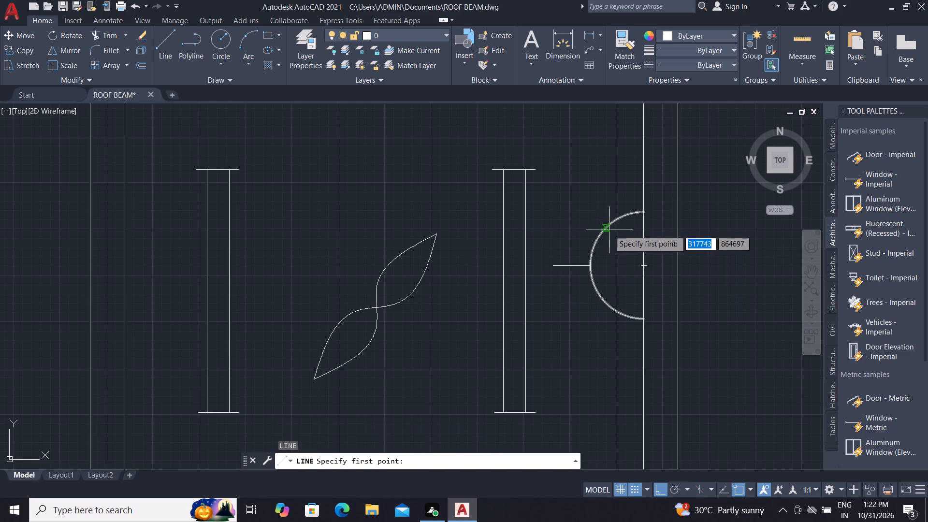
left_click(610, 224)
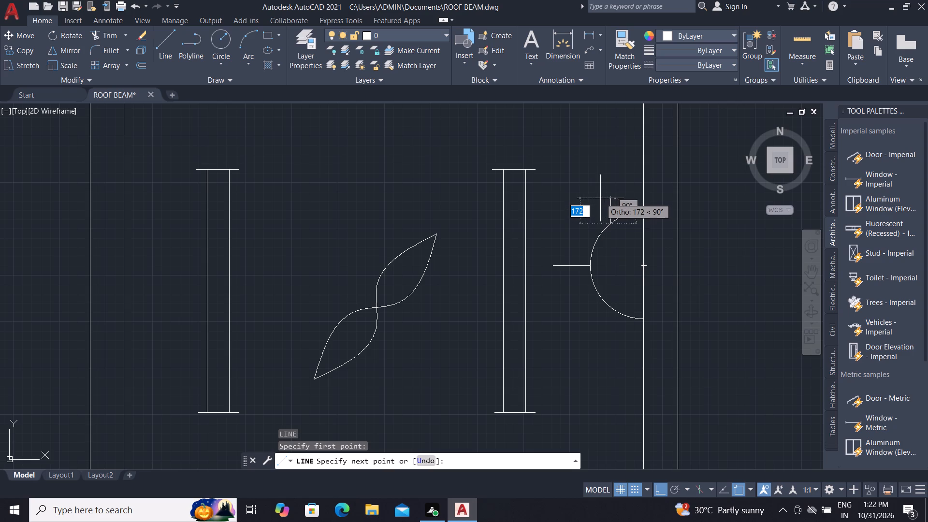
key("F8")
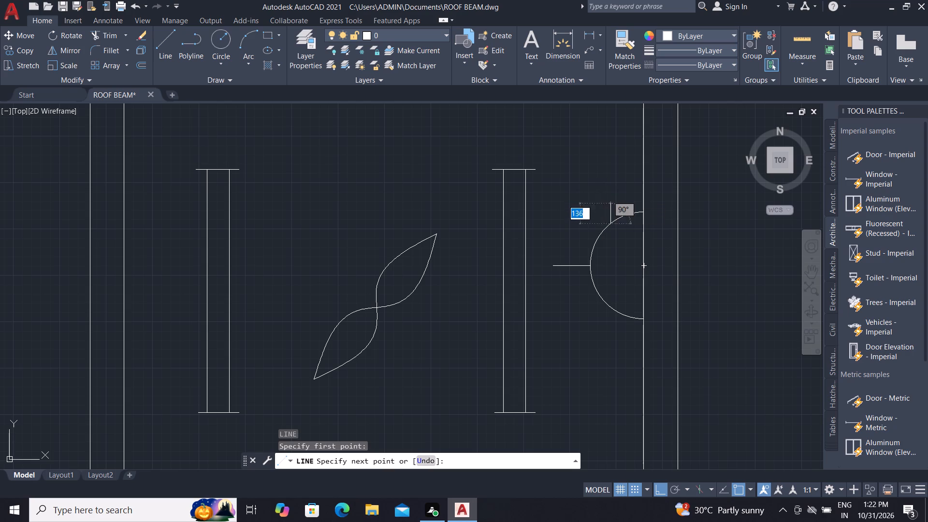
key("2")
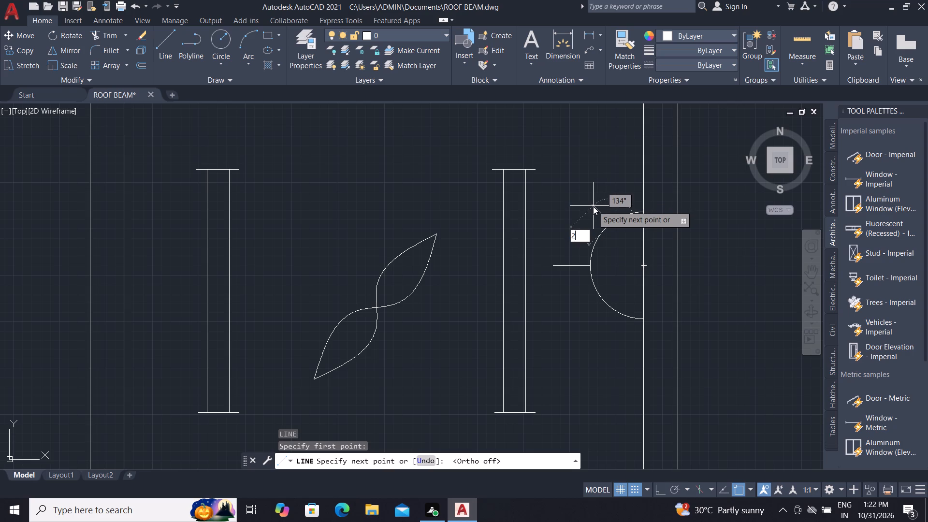
key("5")
key("0")
key("space")
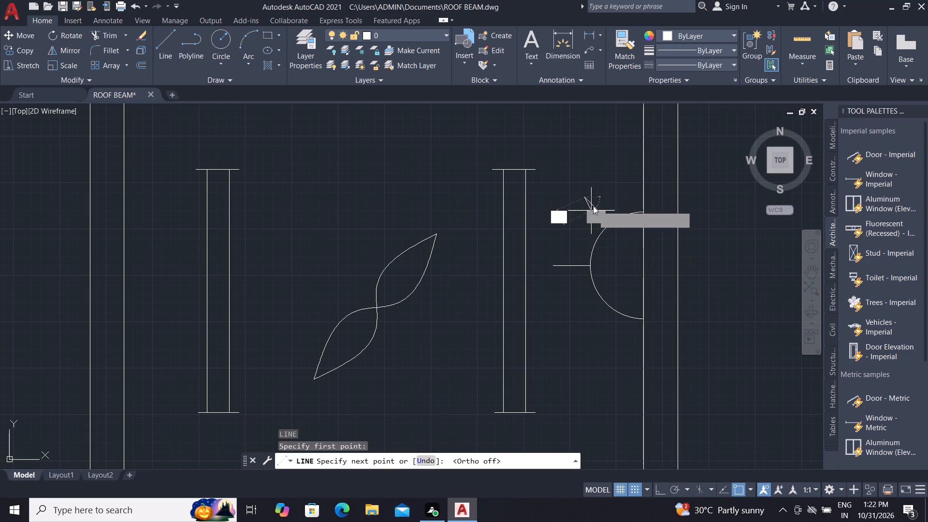
key("Escape")
Draw a 250-long diagonal line outward to the southwest from the lower part of the semicircle.
scroll(589, 256, "down", 2)
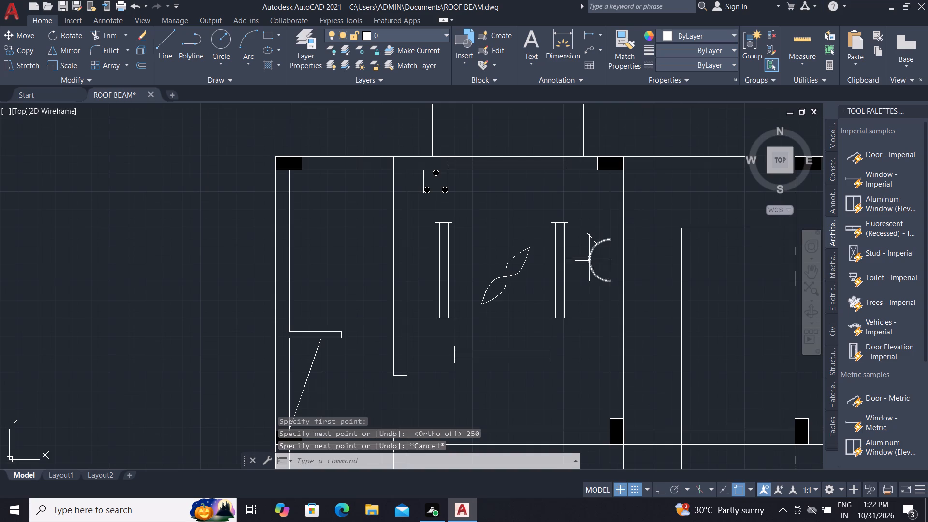
key("l")
key("space")
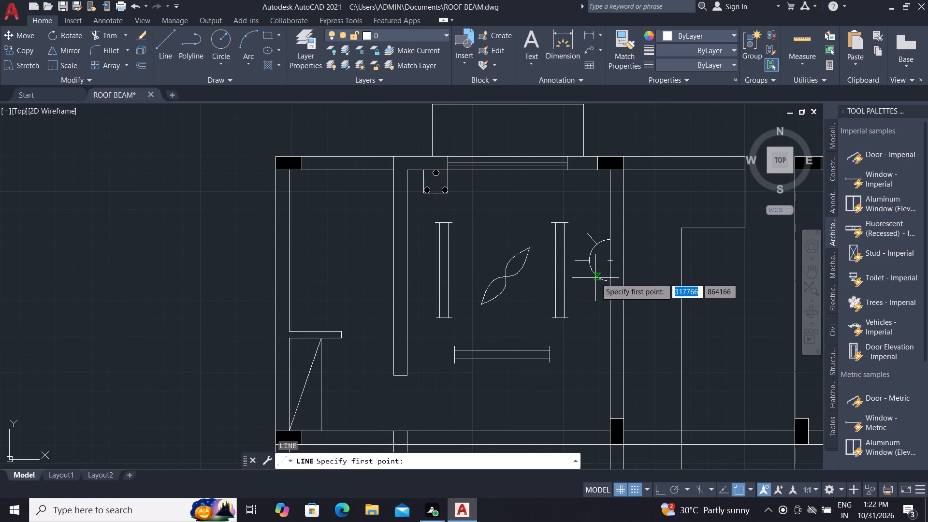
left_click(596, 275)
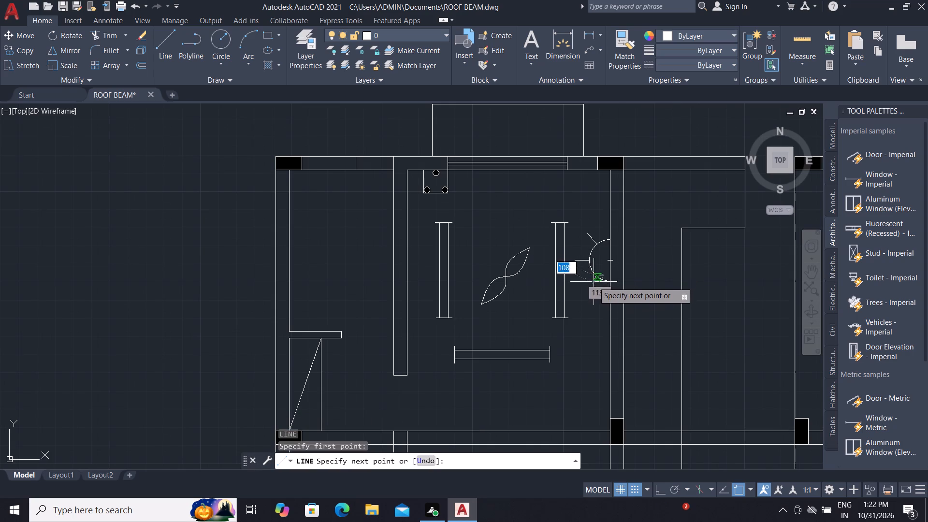
type("25")
type("0")
key("space")
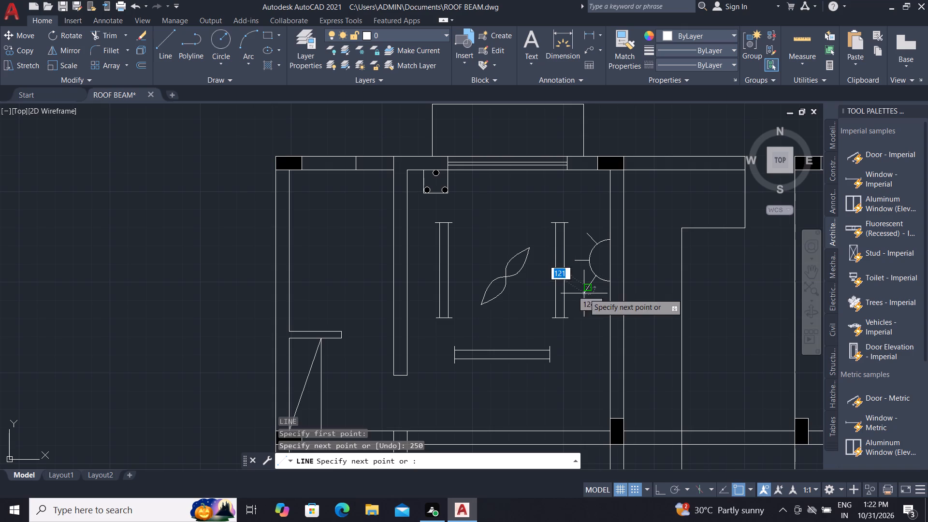
key("Escape")
Draw a circle of radius about 249 centred on the east wall's outer line, slightly south of the rayed semicircle's centre.
scroll(577, 306, "down", 1)
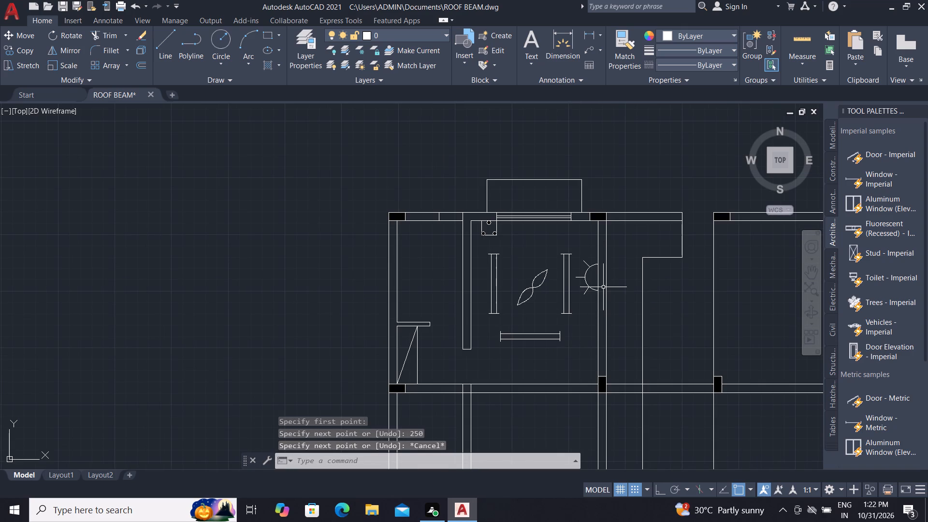
scroll(605, 286, "up", 1)
key("c")
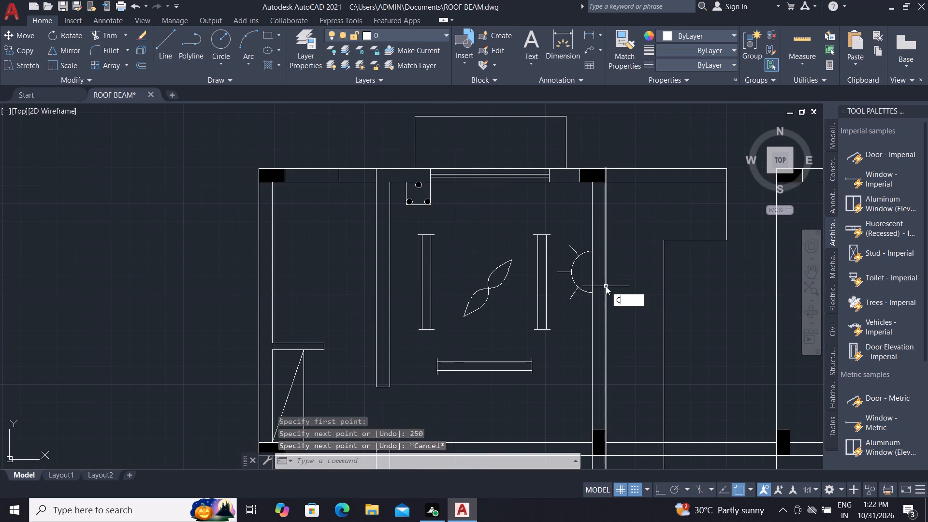
key("space")
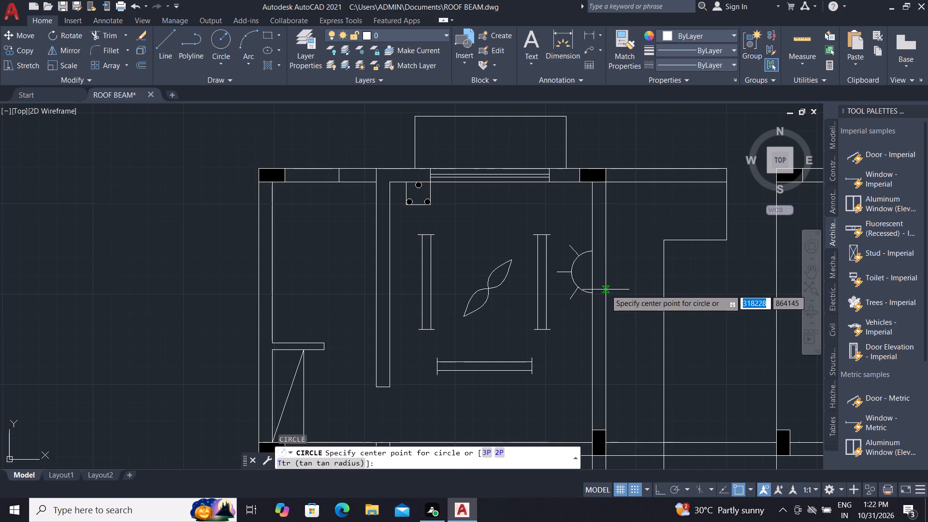
left_click(605, 289)
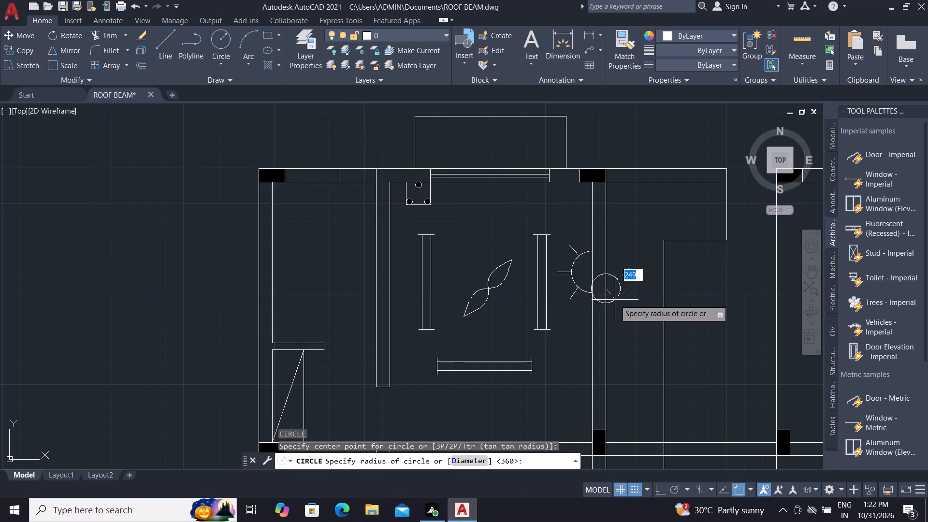
left_click(615, 299)
key("Escape")
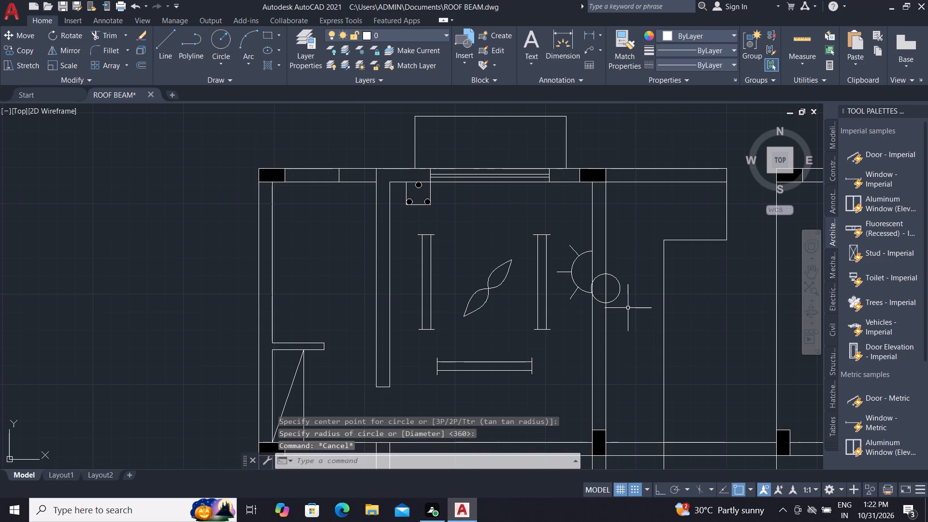
Trim away the new circle's parts within and west of the east wall, leaving a semicircle outside the room.
type("TR")
key("space")
left_click(601, 299)
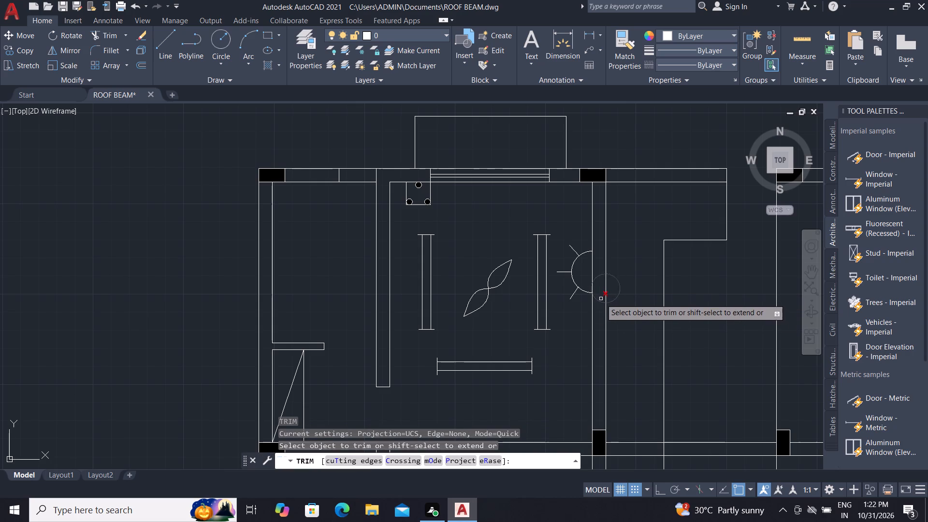
left_click(597, 309)
scroll(593, 283, "up", 5)
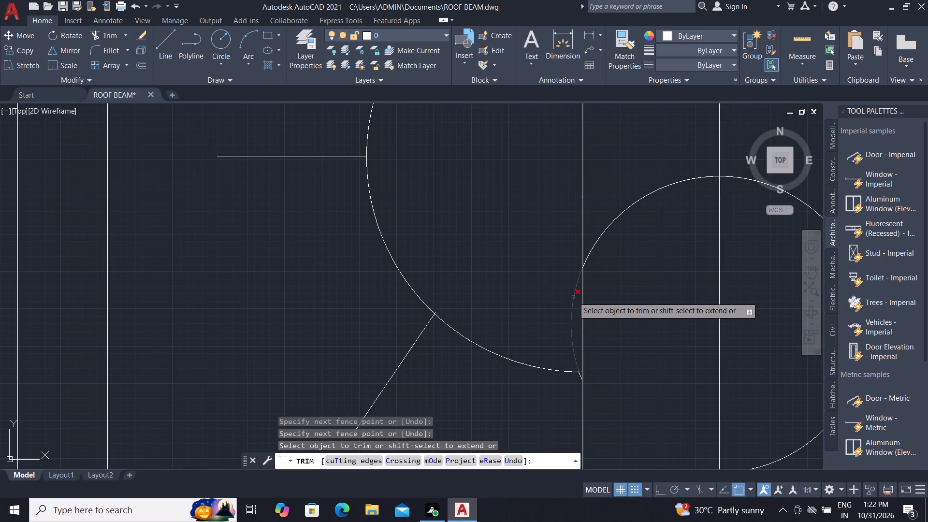
left_click(573, 297)
scroll(566, 366, "up", 4)
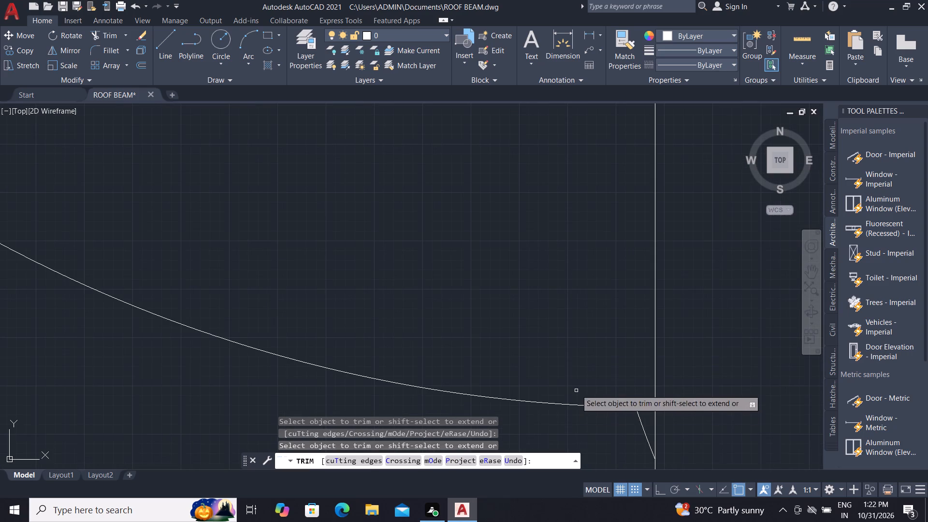
middle_click_drag(578, 385, 596, 252)
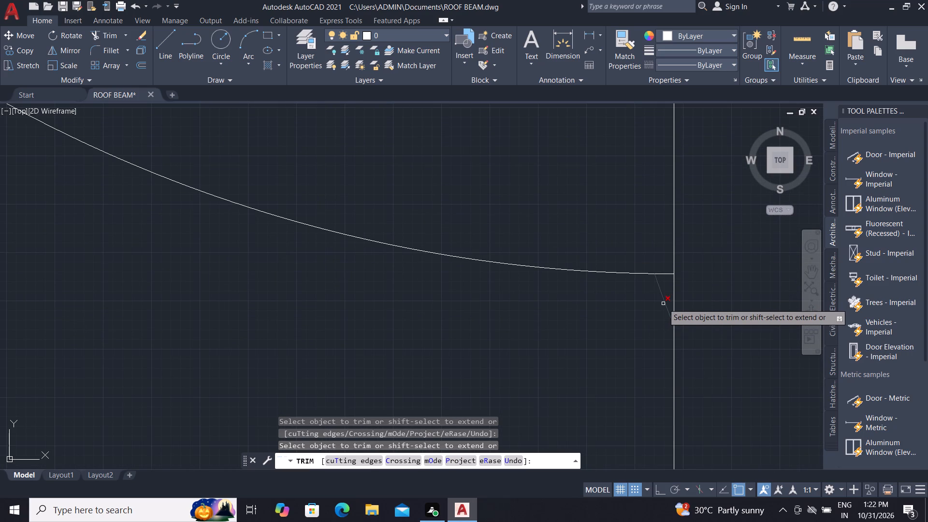
left_click(663, 302)
scroll(630, 338, "down", 4)
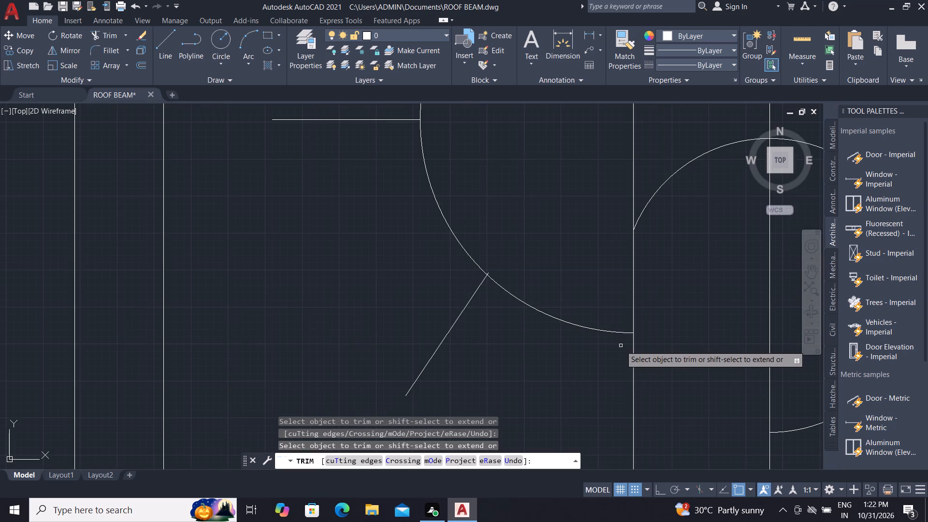
scroll(621, 345, "down", 1)
left_click(651, 240)
key("Escape")
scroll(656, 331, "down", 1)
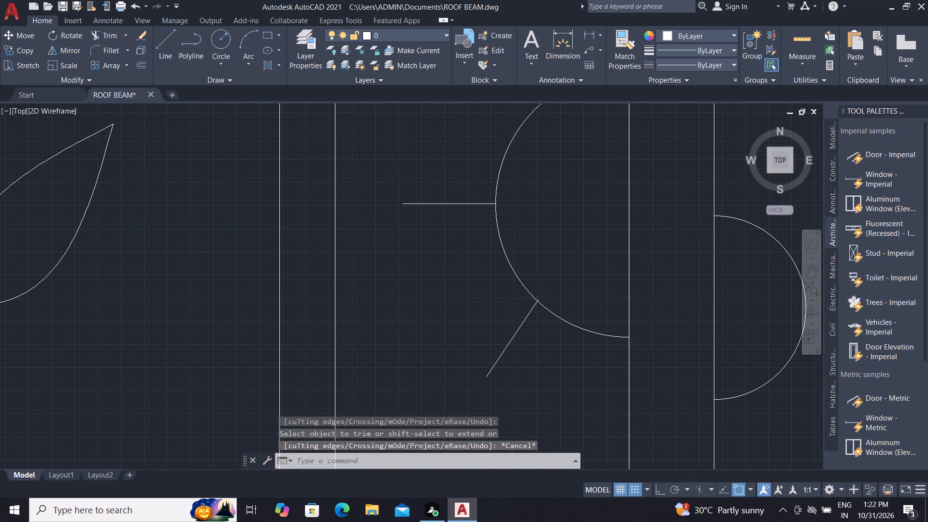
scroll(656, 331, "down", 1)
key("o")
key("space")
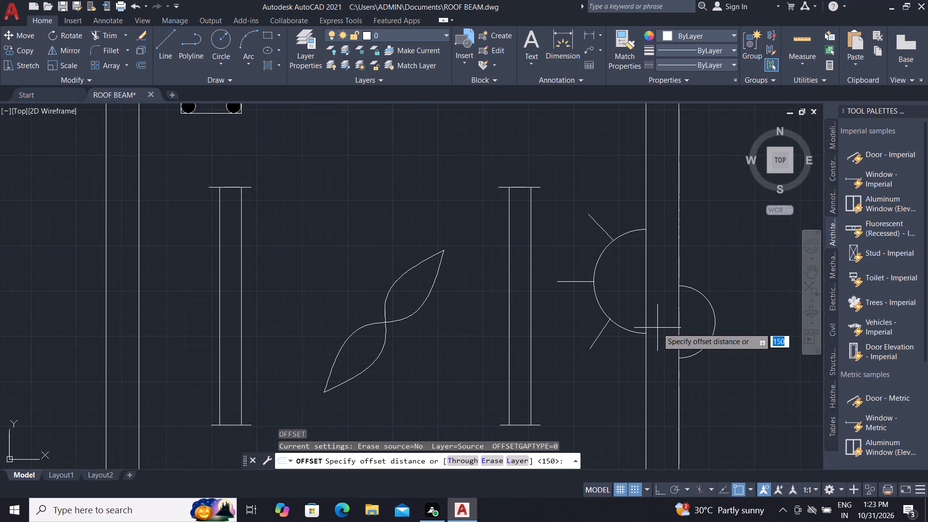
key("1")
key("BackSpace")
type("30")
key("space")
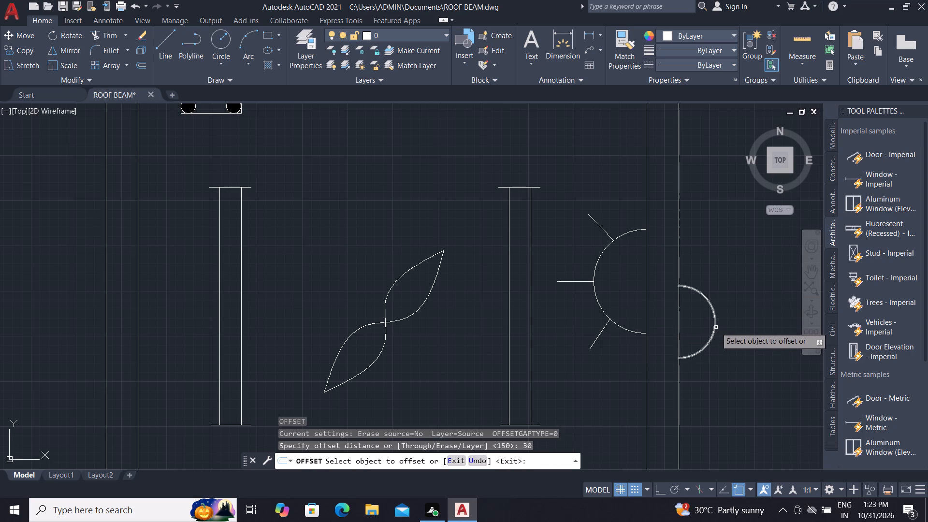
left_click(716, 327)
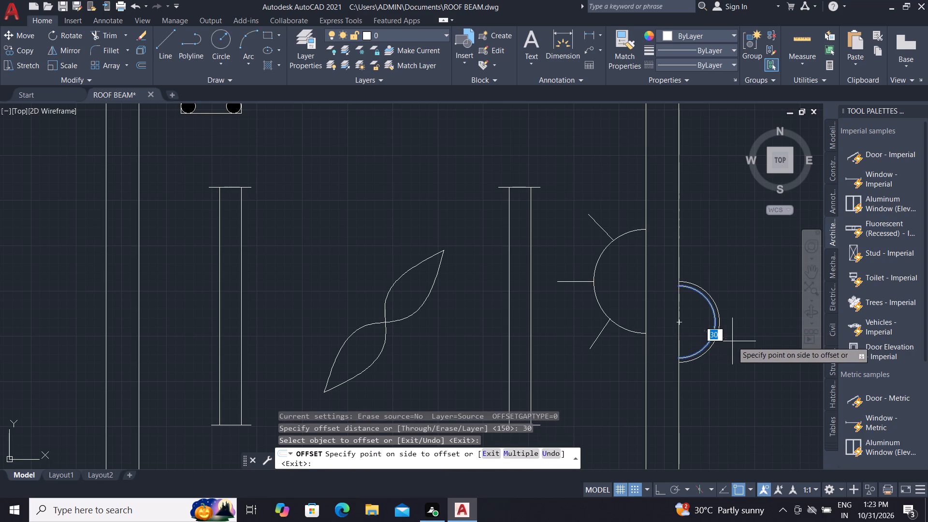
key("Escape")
Offset the semicircle on the wall's outer side outward by 50.
key("o")
key("space")
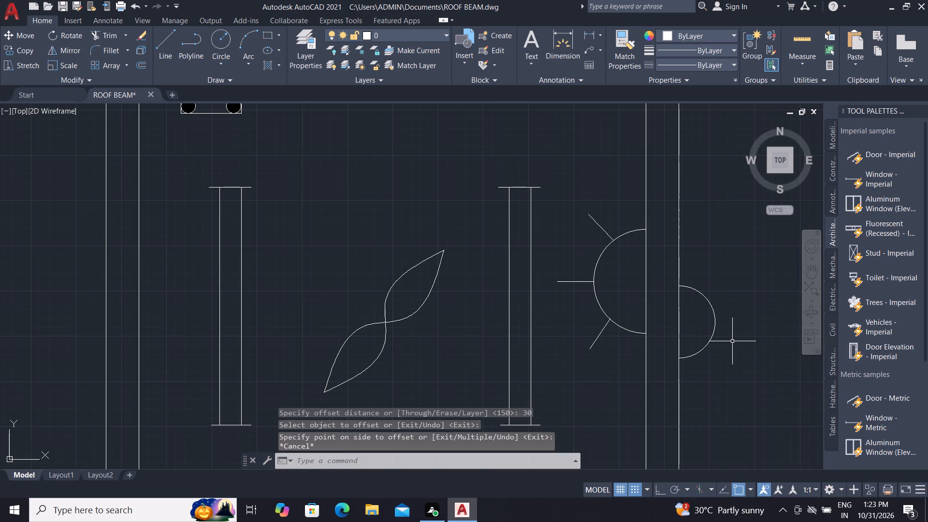
key("5")
type("0")
key("space")
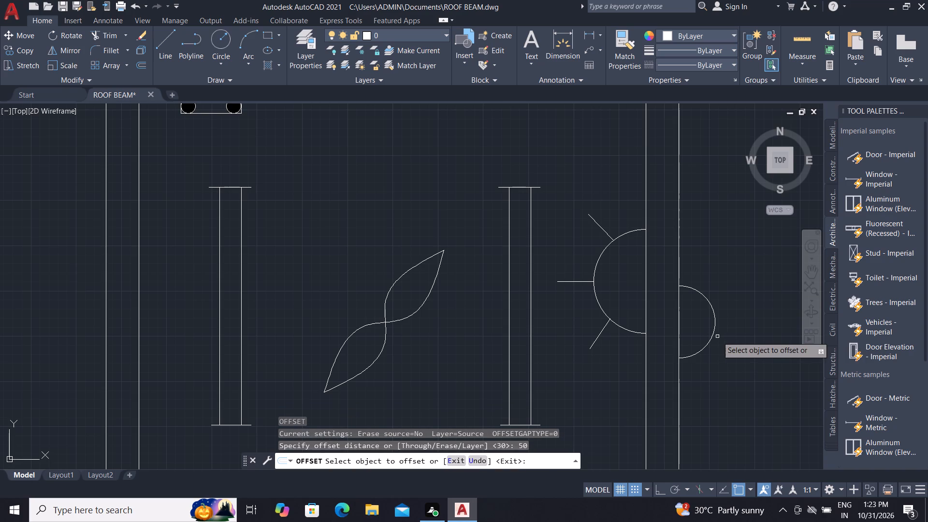
left_click(715, 329)
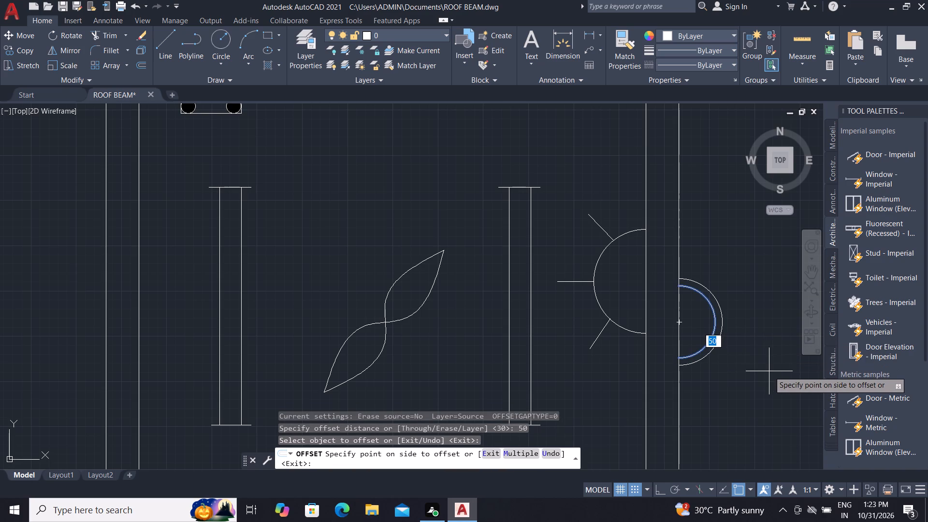
left_click(769, 371)
key("Escape")
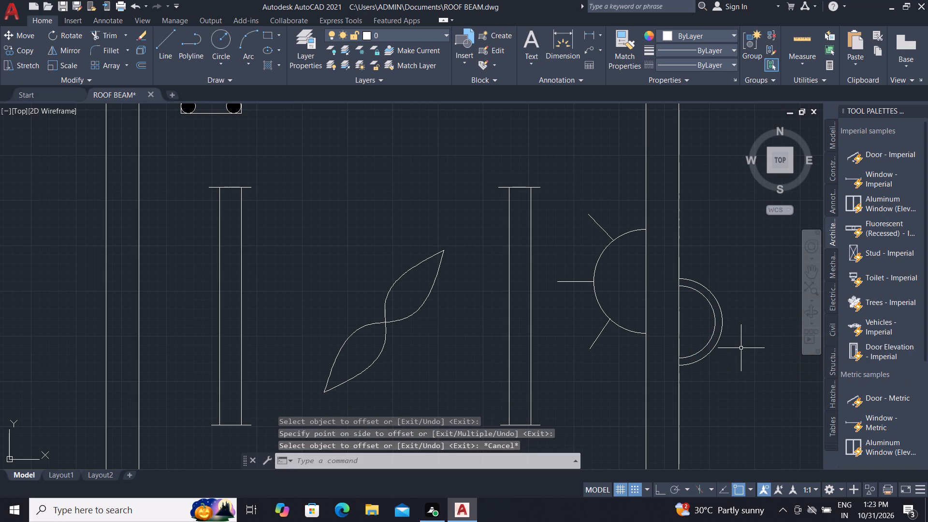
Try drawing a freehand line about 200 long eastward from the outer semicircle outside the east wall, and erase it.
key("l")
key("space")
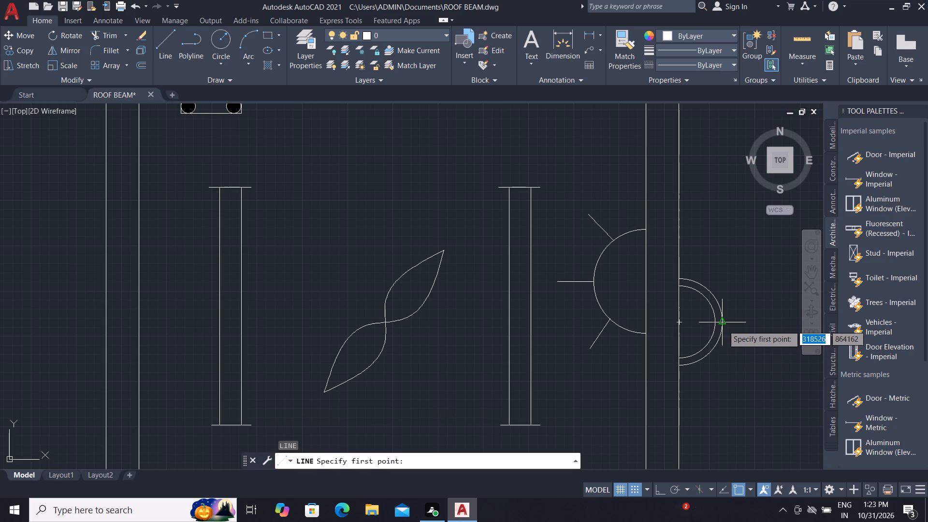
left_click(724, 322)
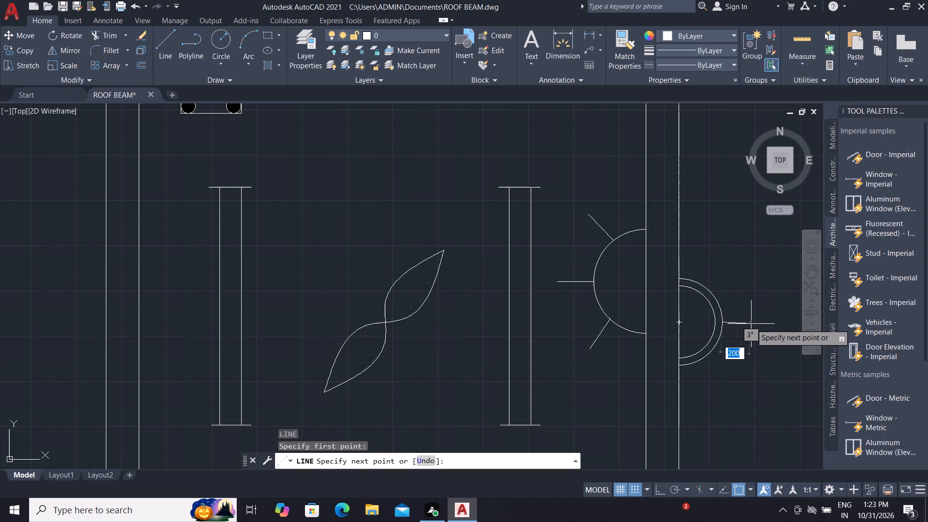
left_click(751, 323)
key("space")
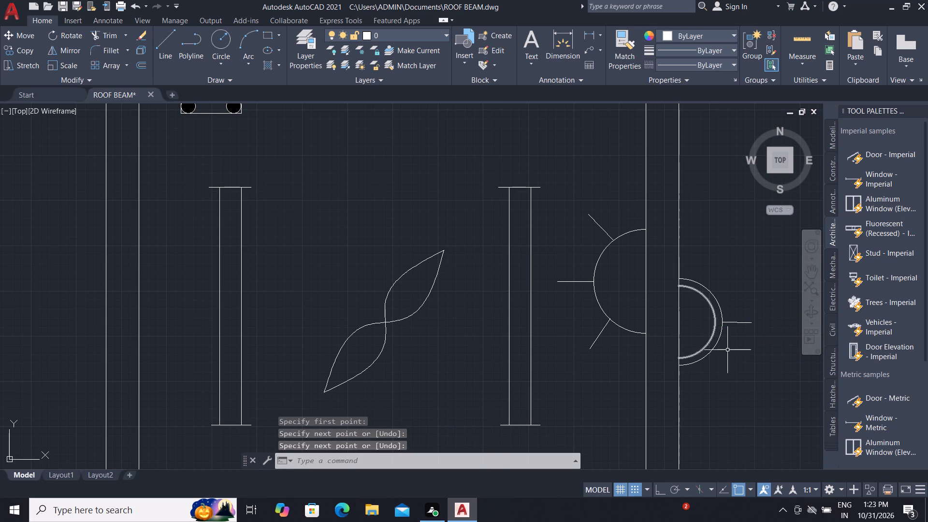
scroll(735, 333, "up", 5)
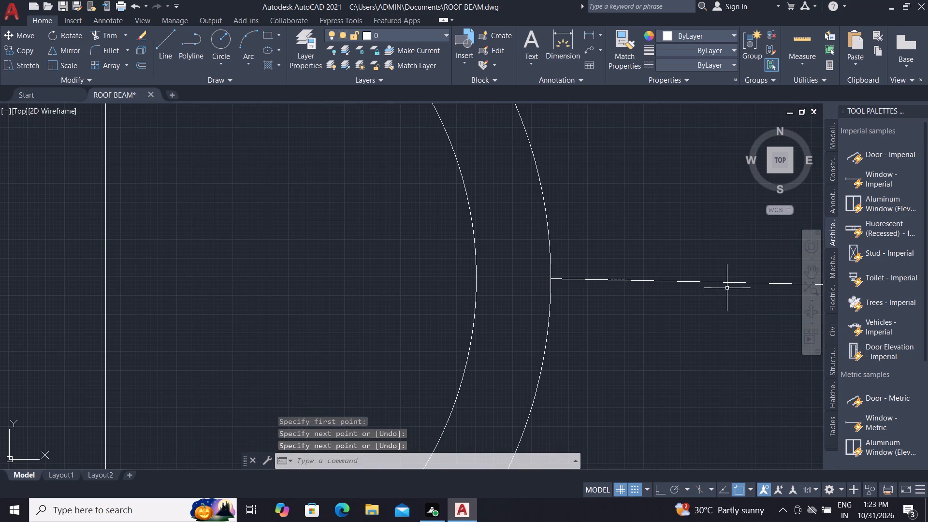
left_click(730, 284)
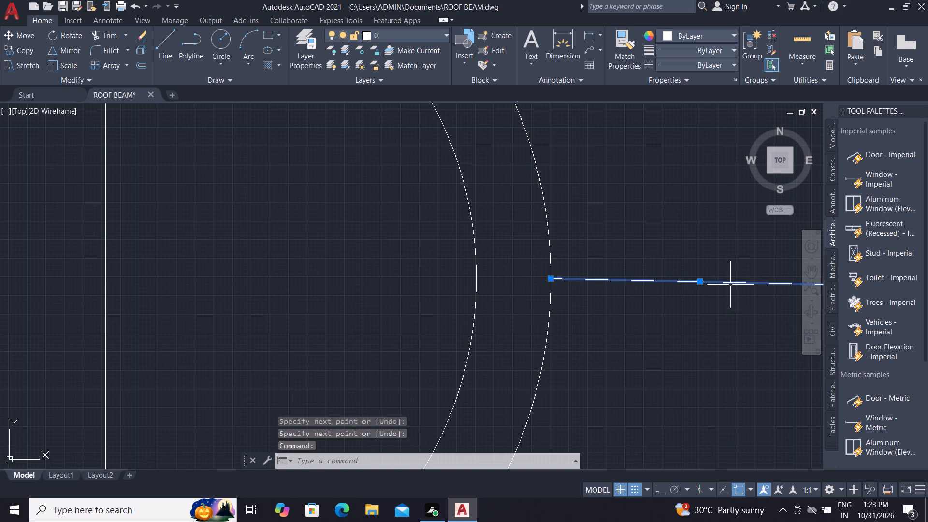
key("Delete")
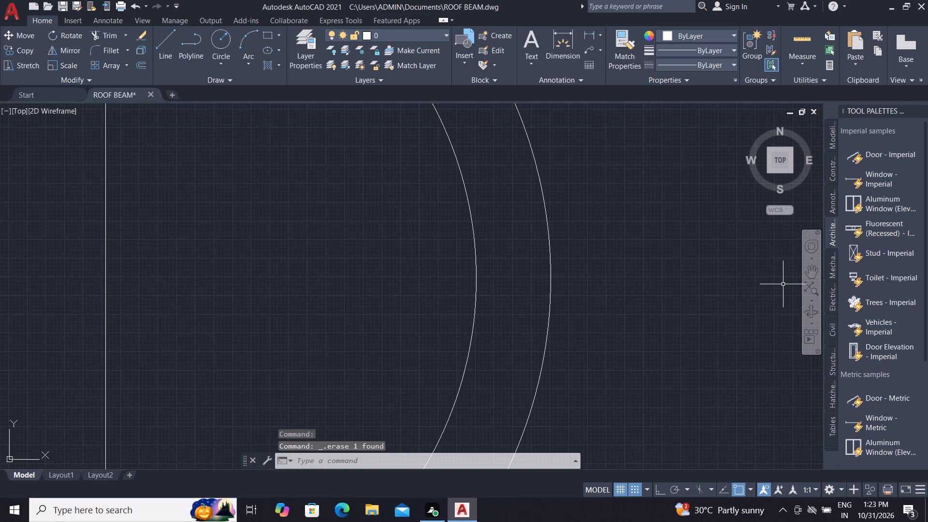
Turn on Ortho mode.
key("F8")
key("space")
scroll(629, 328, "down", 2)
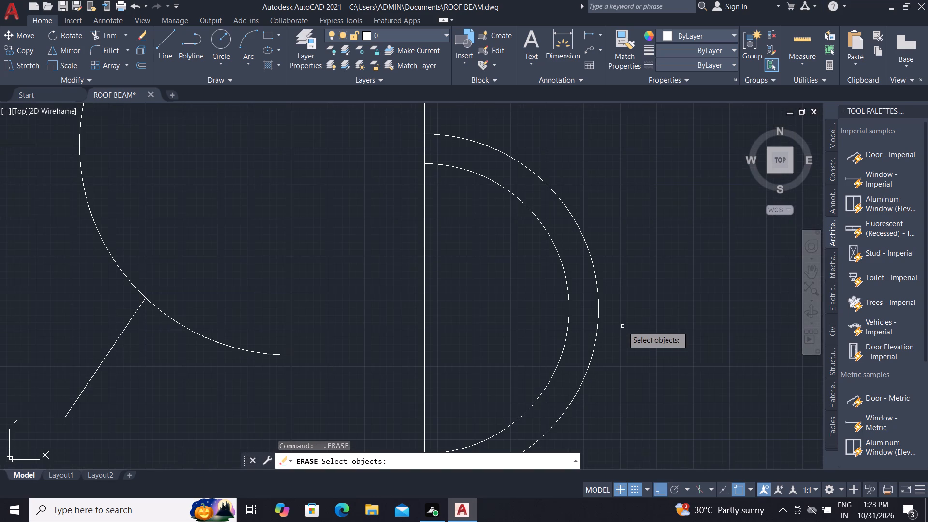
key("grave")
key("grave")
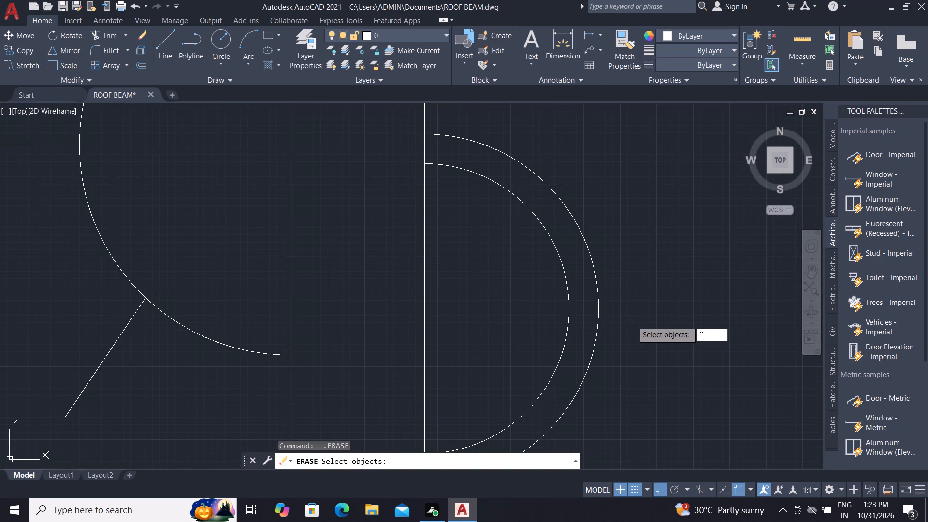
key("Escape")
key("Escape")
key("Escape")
Draw a 250-long horizontal line outward to the east from the easternmost part of the outer semicircle.
type("L")
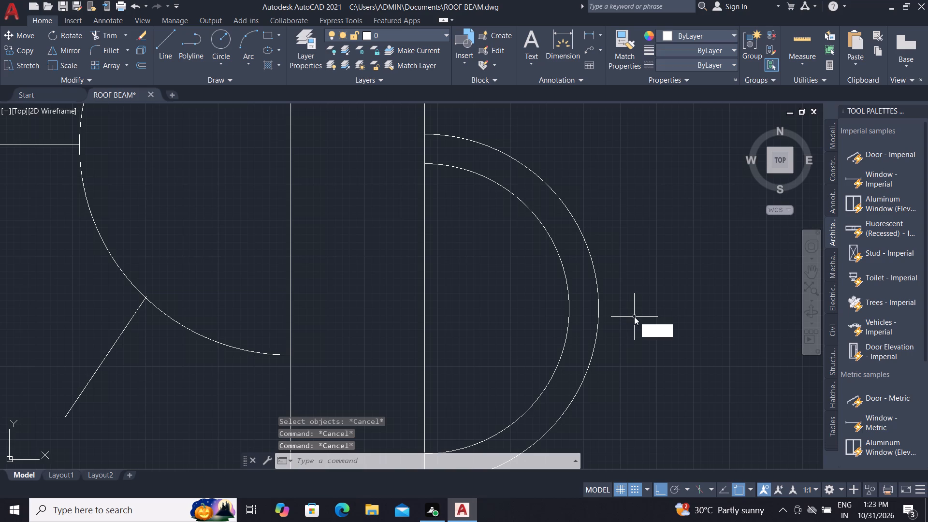
key("space")
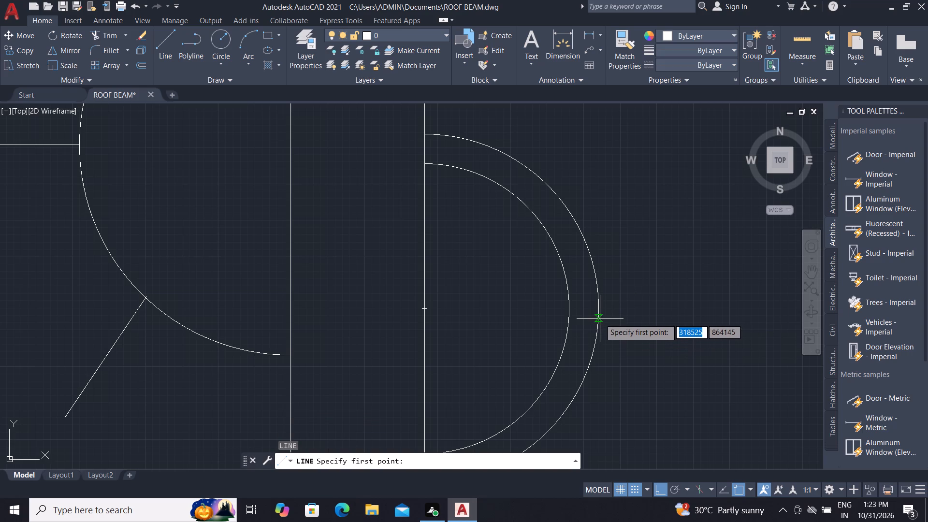
left_click(597, 321)
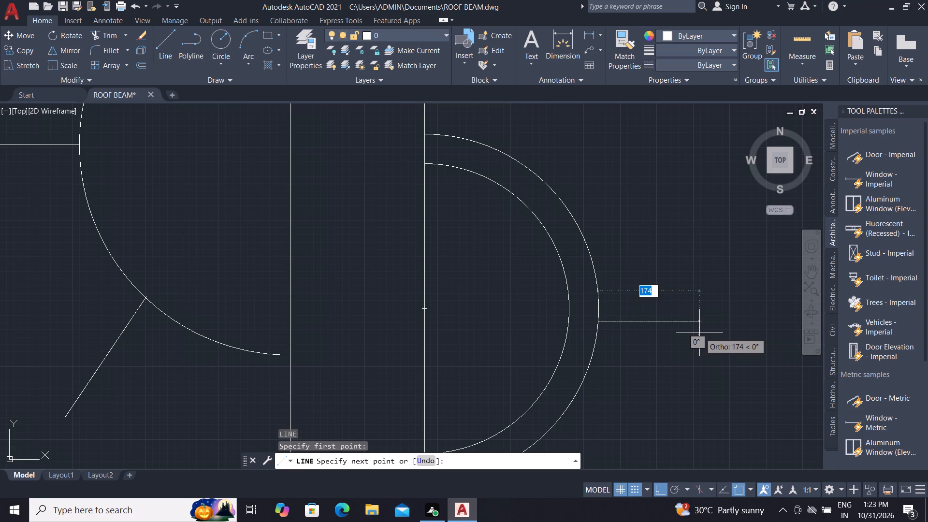
type("25")
type("0")
key("space")
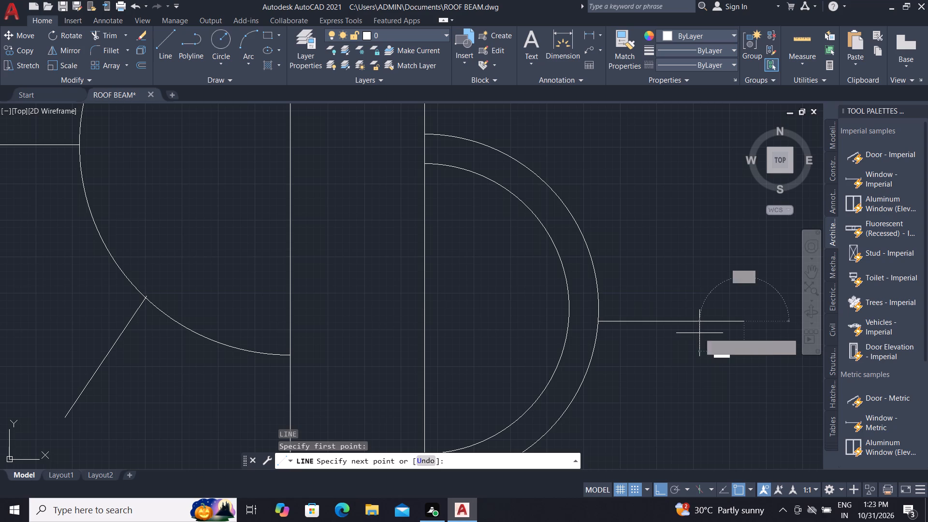
key("Escape")
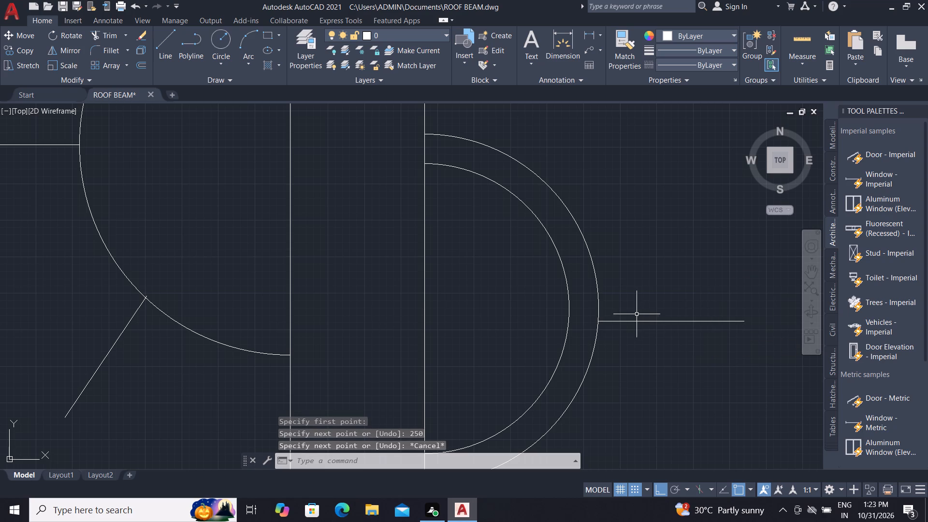
With Ortho mode off, draw a 250-long diagonal line outward to the northeast from the upper part of the outer semicircle.
key("l")
key("space")
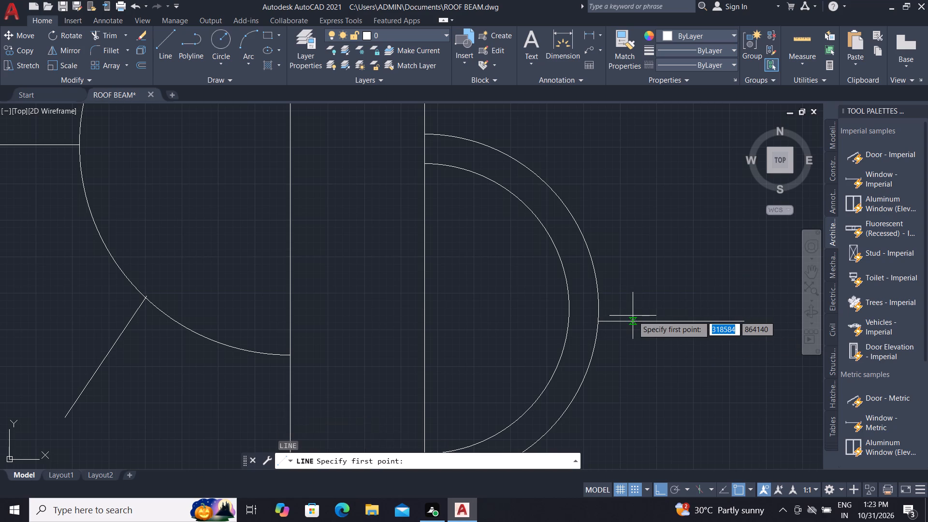
scroll(633, 316, "down", 1)
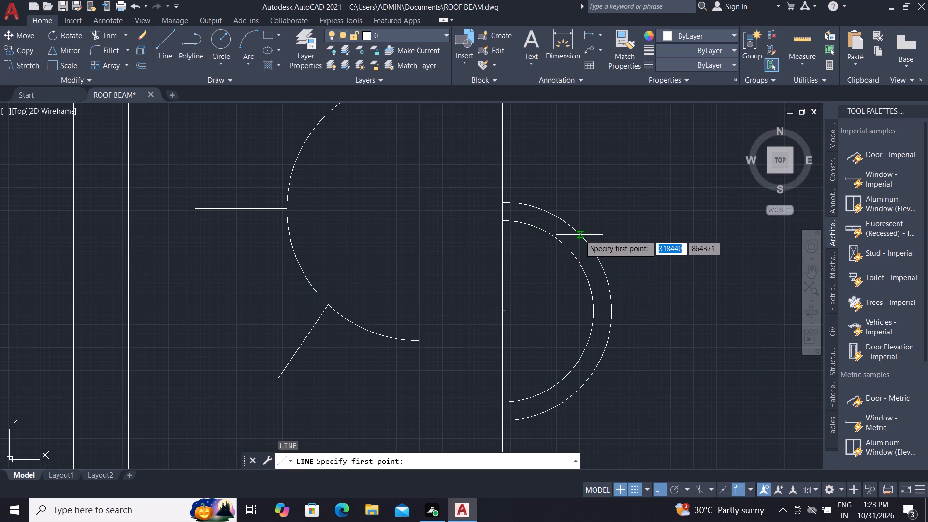
left_click(580, 235)
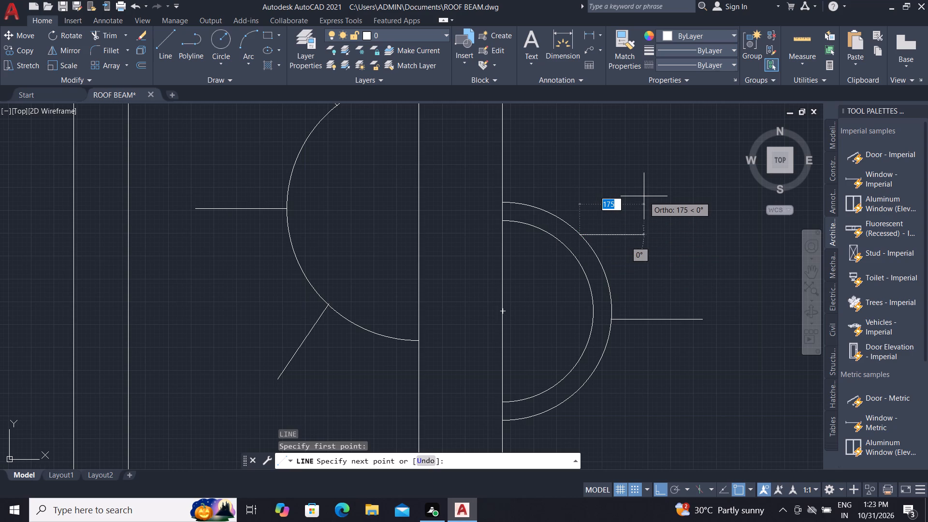
key("F8")
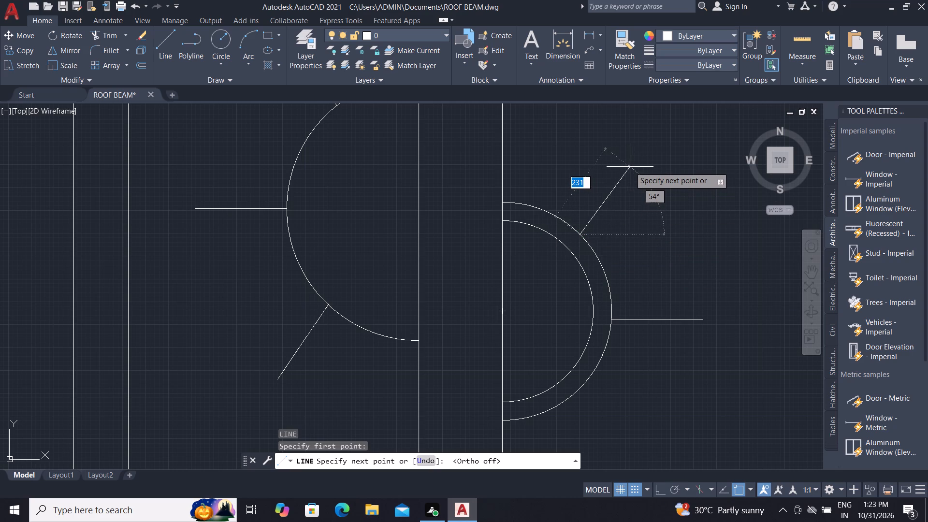
key("2")
key("5")
type("0")
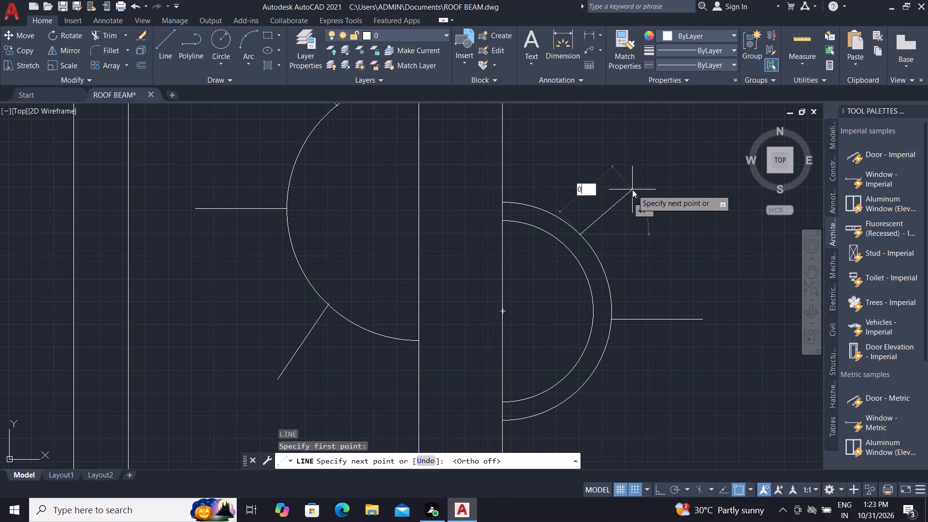
key("space")
type("25")
key("BackSpace")
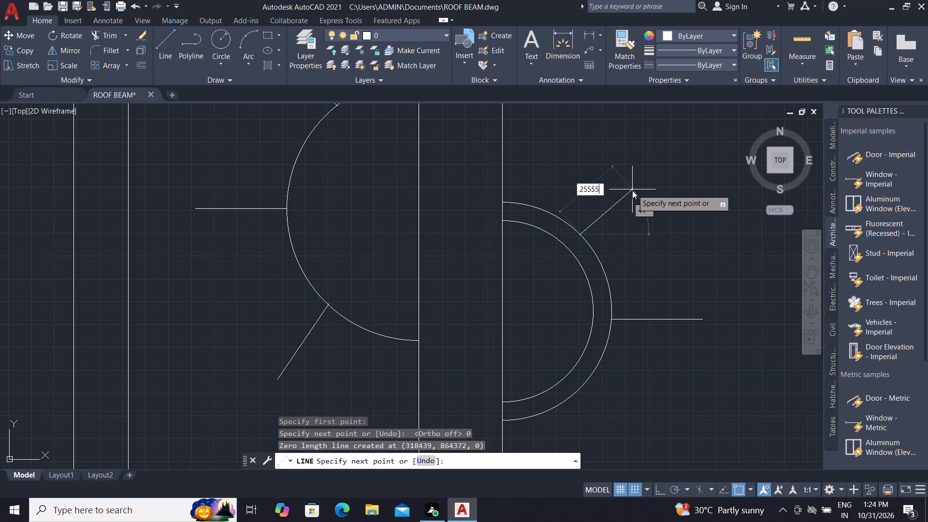
key("BackSpace")
key("BackSpace")
key("BackSpace")
key("0")
key("Return")
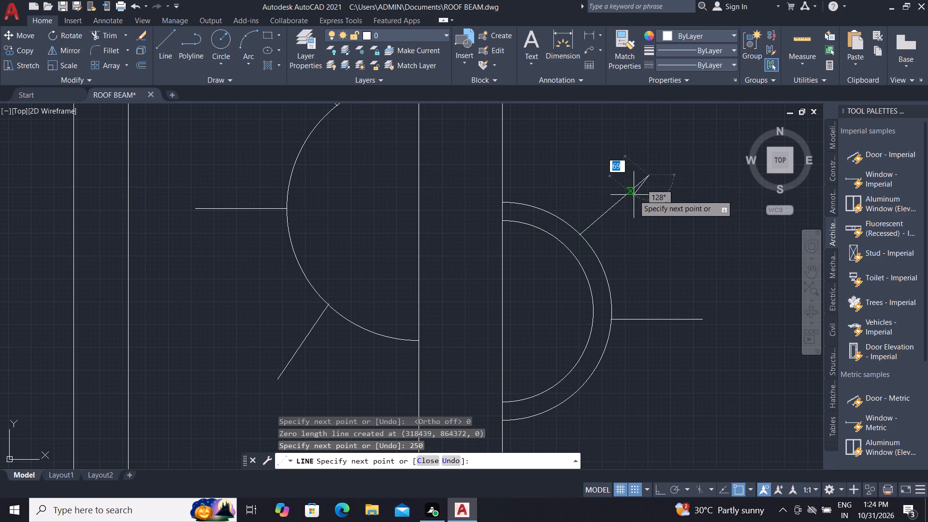
key("Escape")
scroll(667, 183, "down", 3)
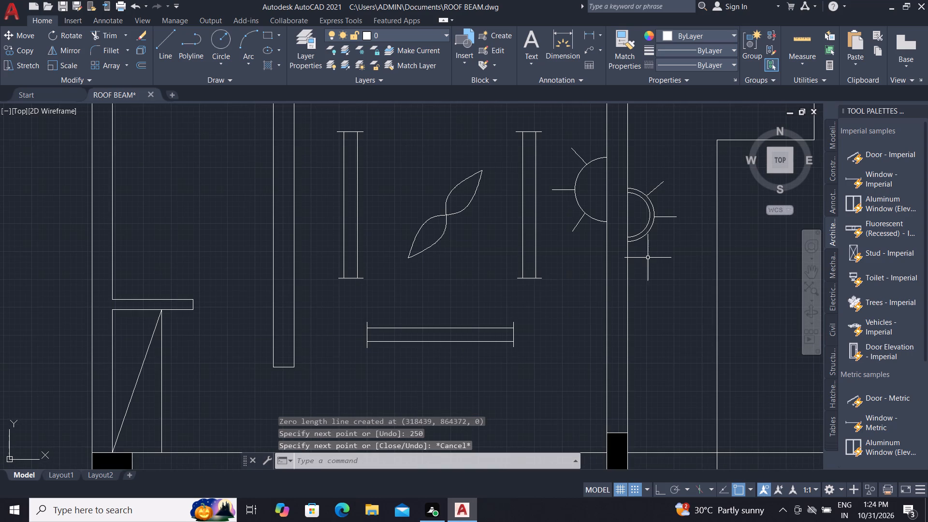
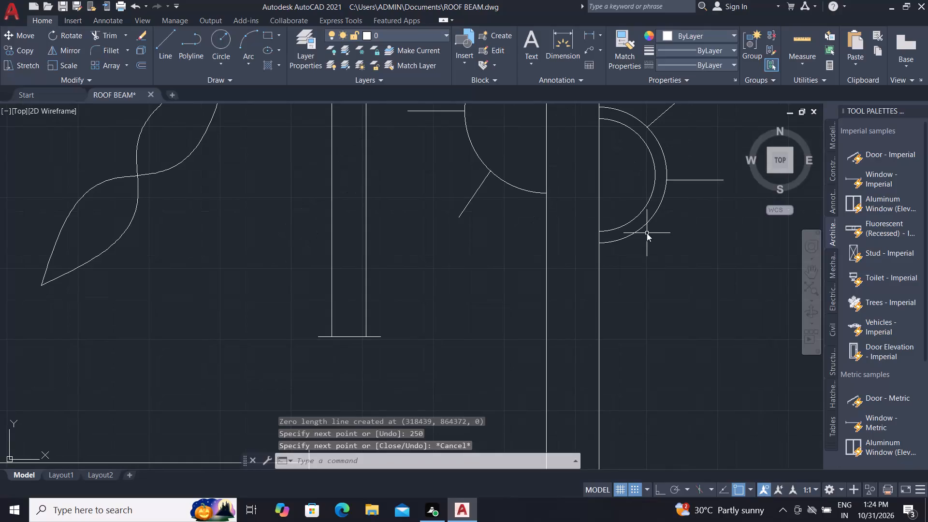
Draw a 250-long diagonal ray outward and downward from the lower part of the double half-circle symbol's outer arc.
key("space")
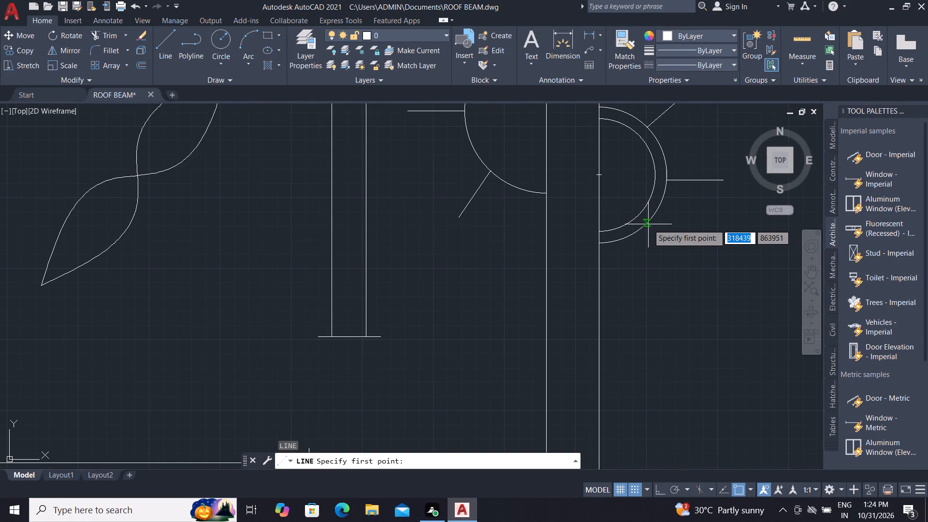
left_click(648, 223)
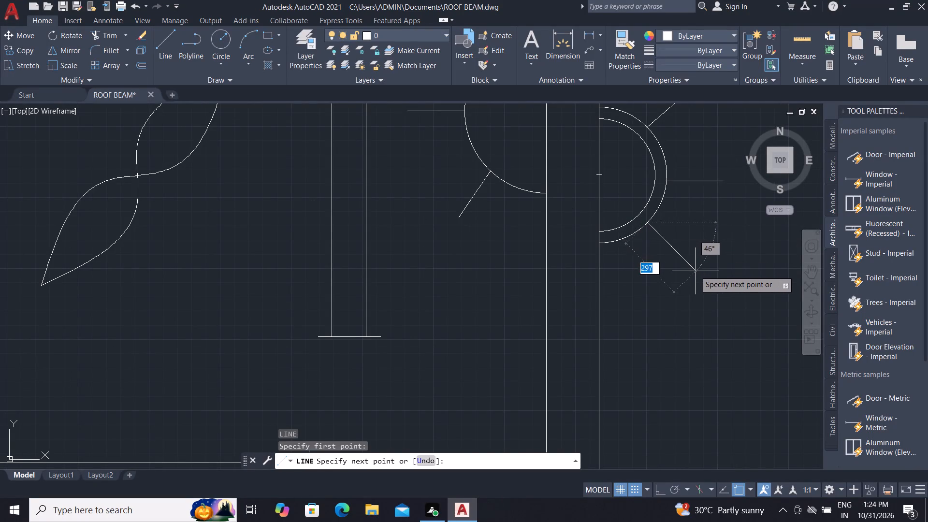
key("2")
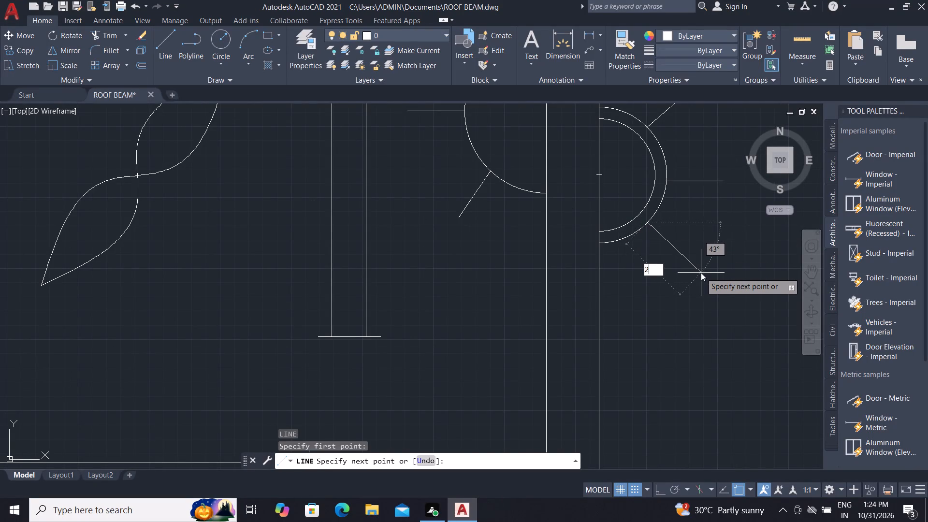
key("5")
type("0")
key("space")
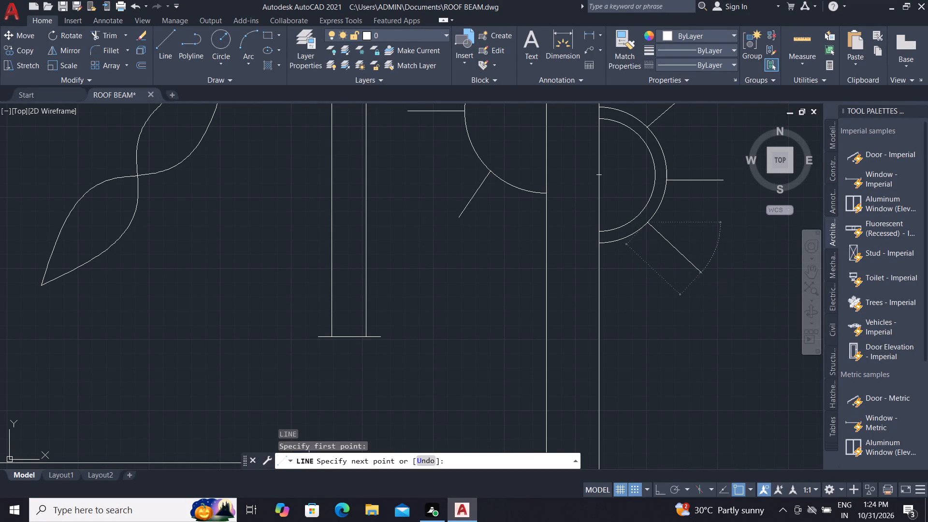
key("Escape")
Copy the double half-circle symbol with its three rays straight down the same wall face, to just above the column.
scroll(709, 303, "down", 2)
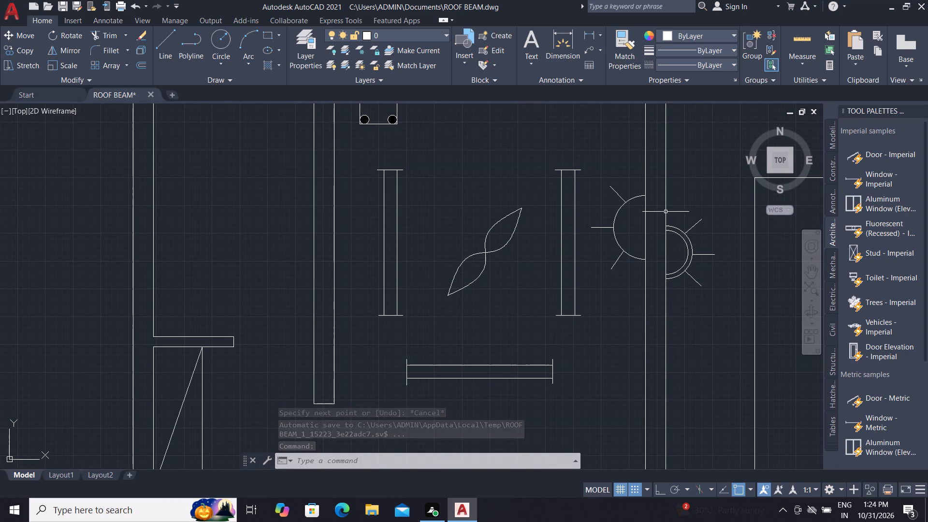
left_click(657, 202)
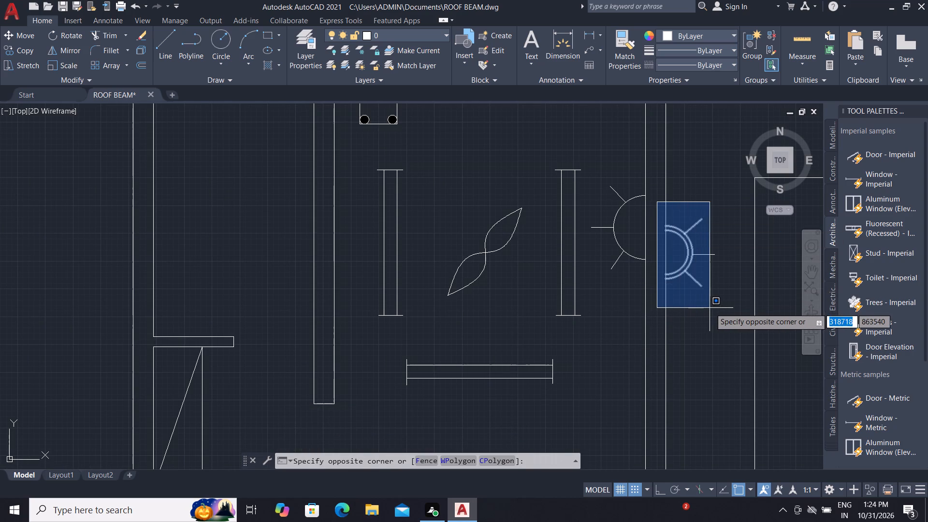
left_click(719, 306)
key("c")
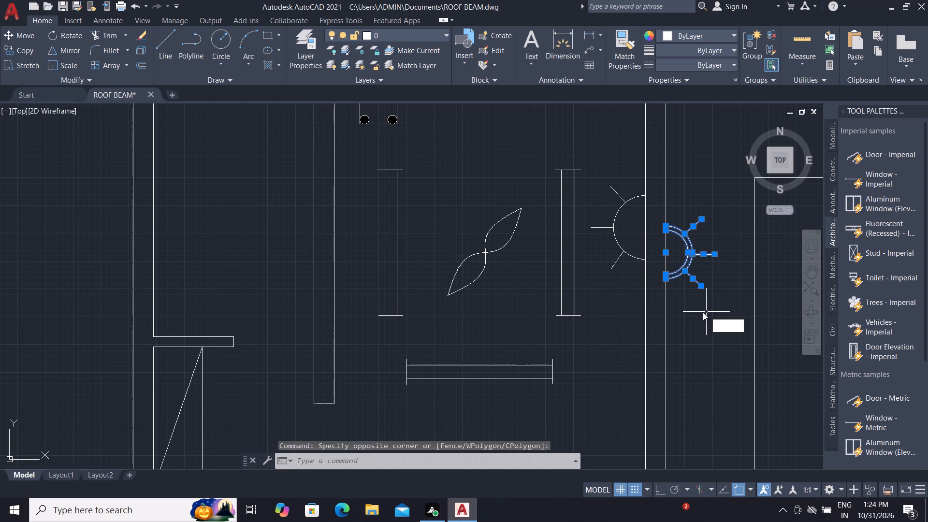
key("o")
key("space")
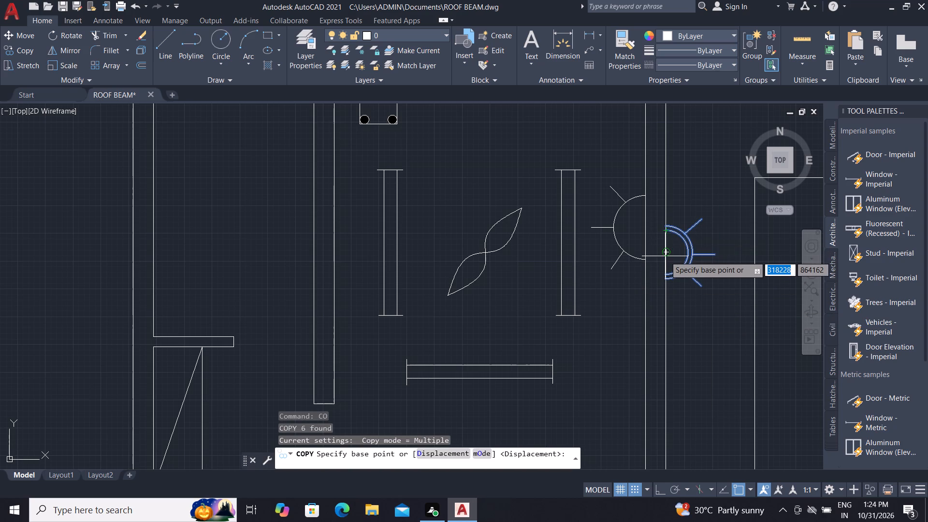
left_click(665, 252)
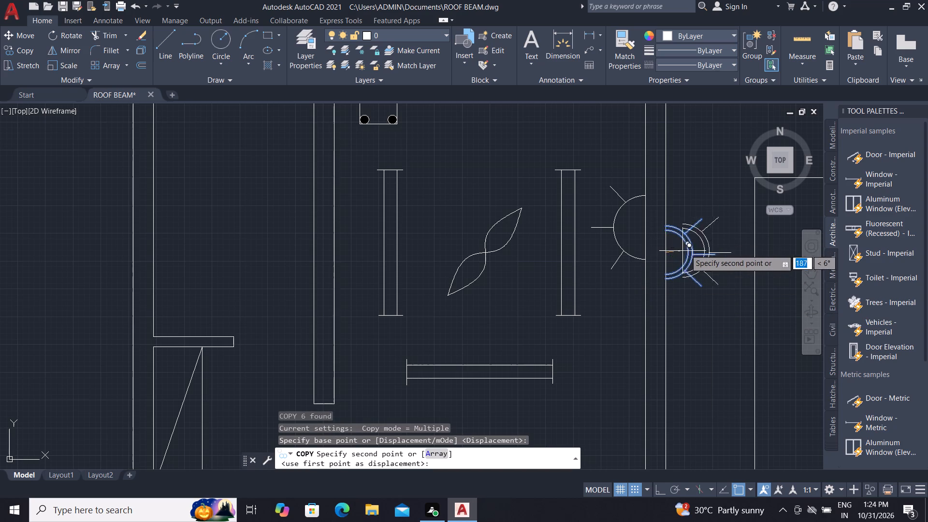
scroll(688, 244, "down", 2)
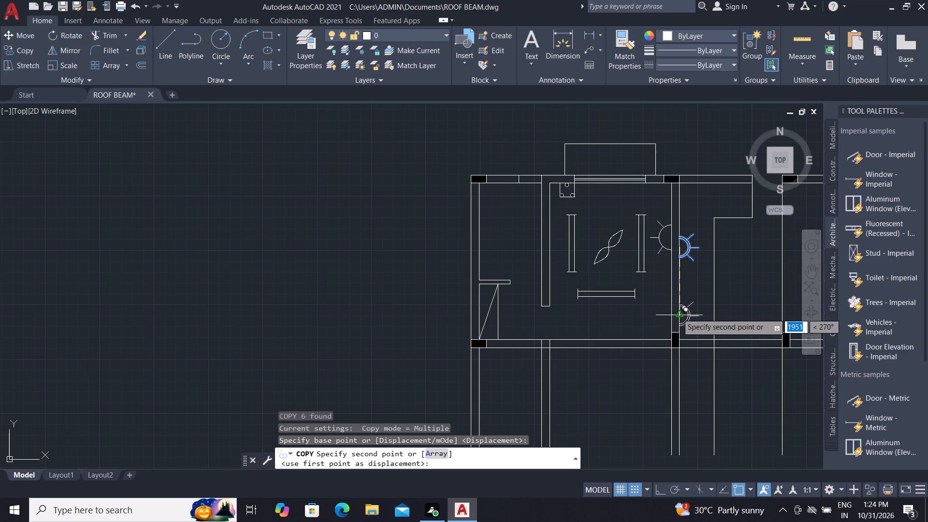
scroll(677, 313, "up", 3)
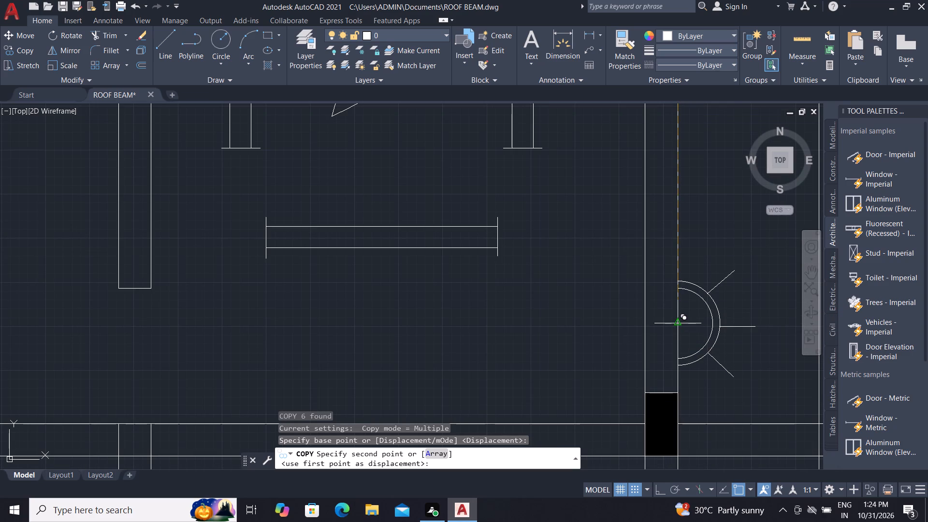
left_click(677, 320)
key("Escape")
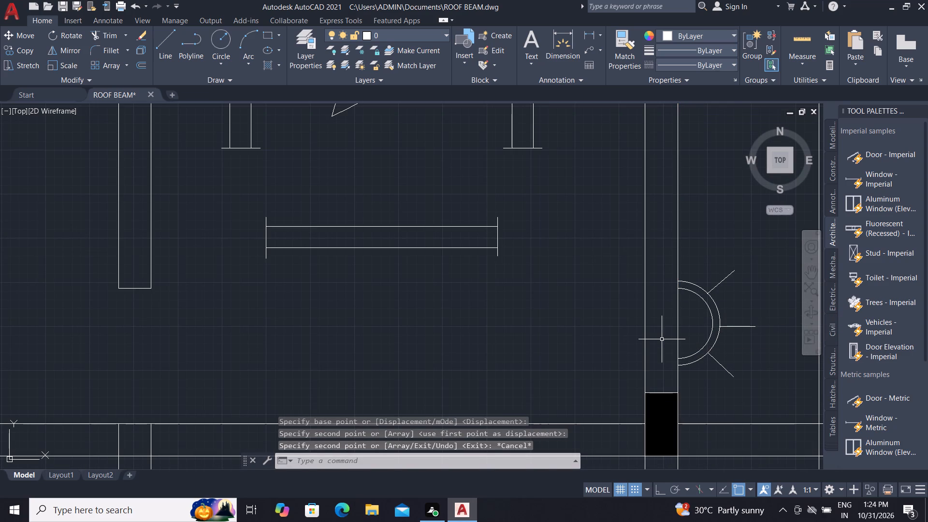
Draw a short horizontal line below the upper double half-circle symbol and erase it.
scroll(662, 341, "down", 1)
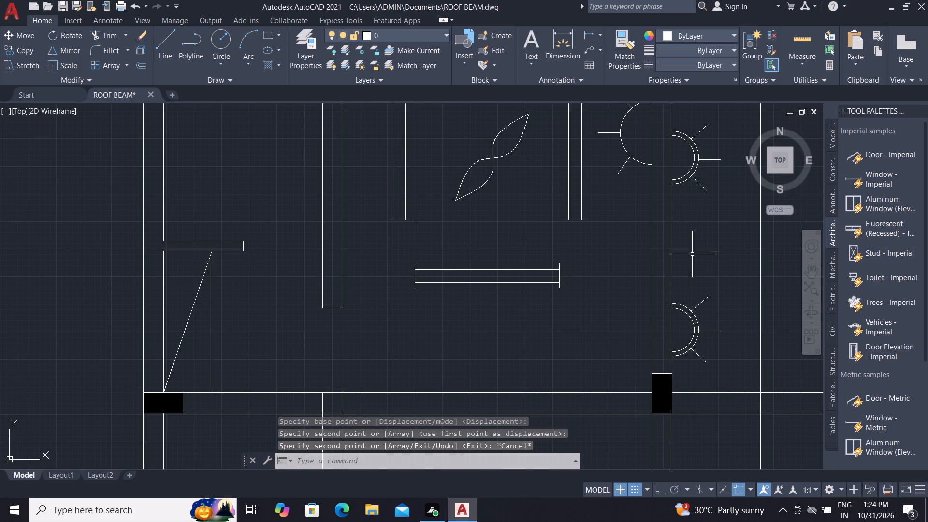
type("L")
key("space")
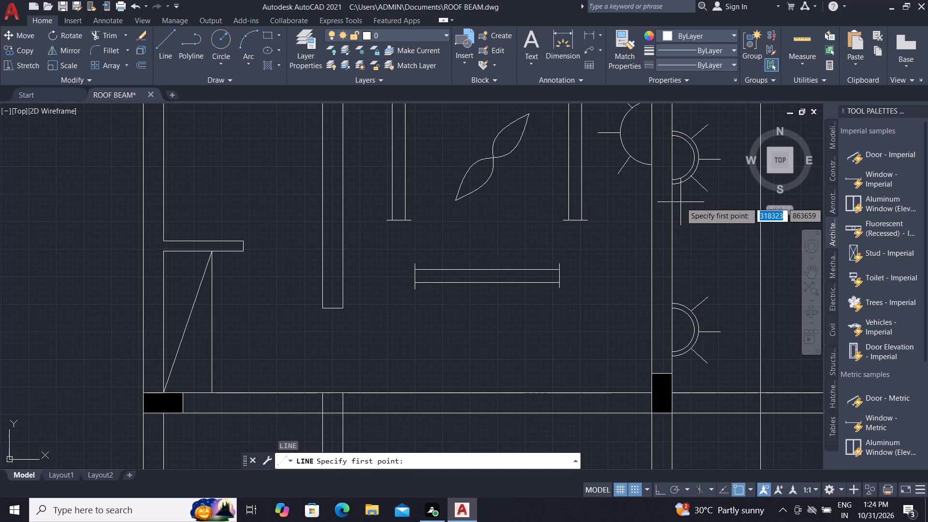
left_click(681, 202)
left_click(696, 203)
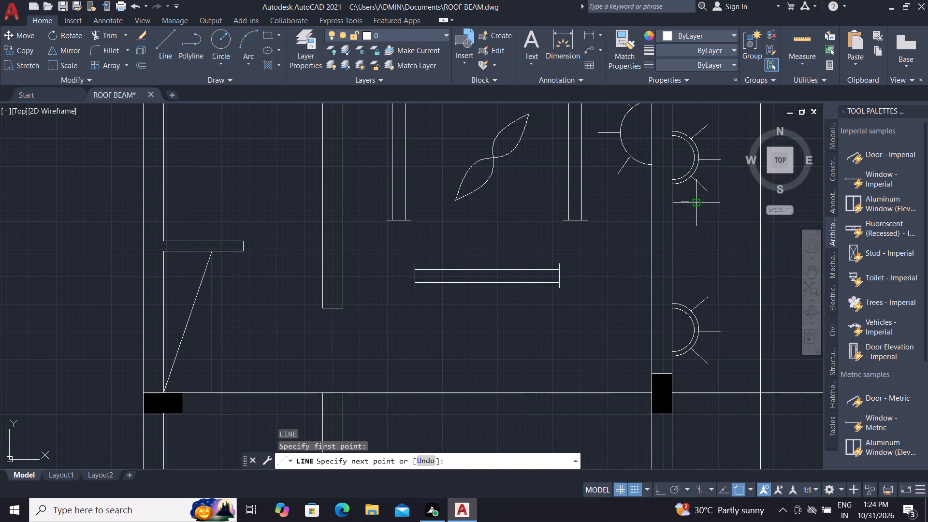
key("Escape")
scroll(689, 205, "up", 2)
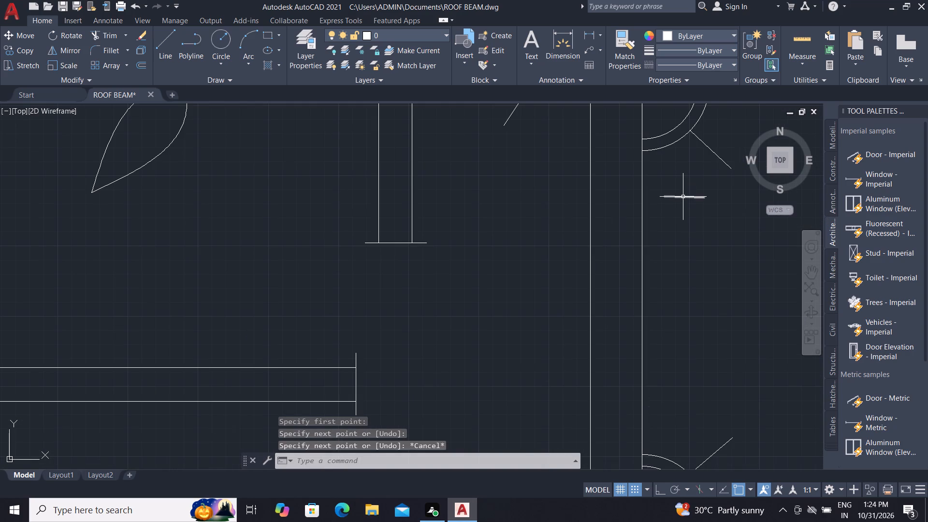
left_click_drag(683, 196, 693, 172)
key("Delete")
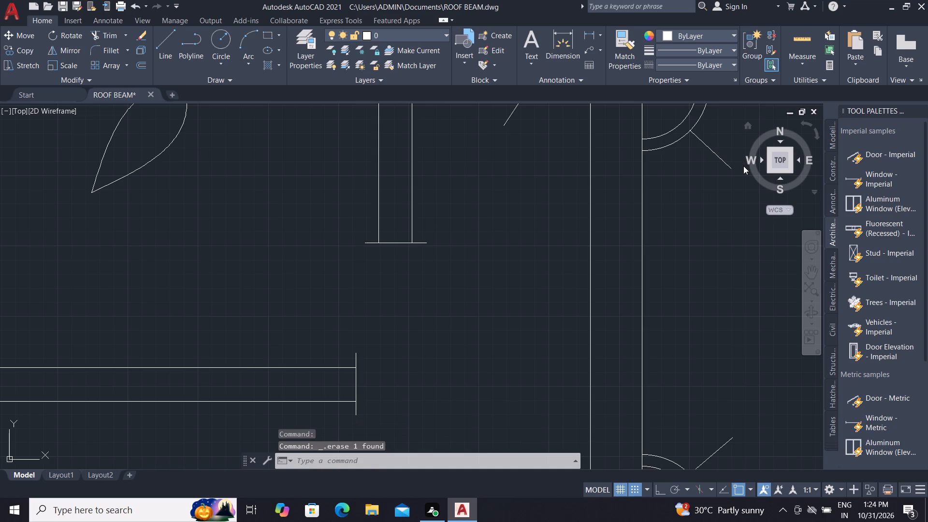
Turn on ortho mode and draw a short horizontal line just below the upper double half-circle symbol, beside the wall.
key("l")
key("space")
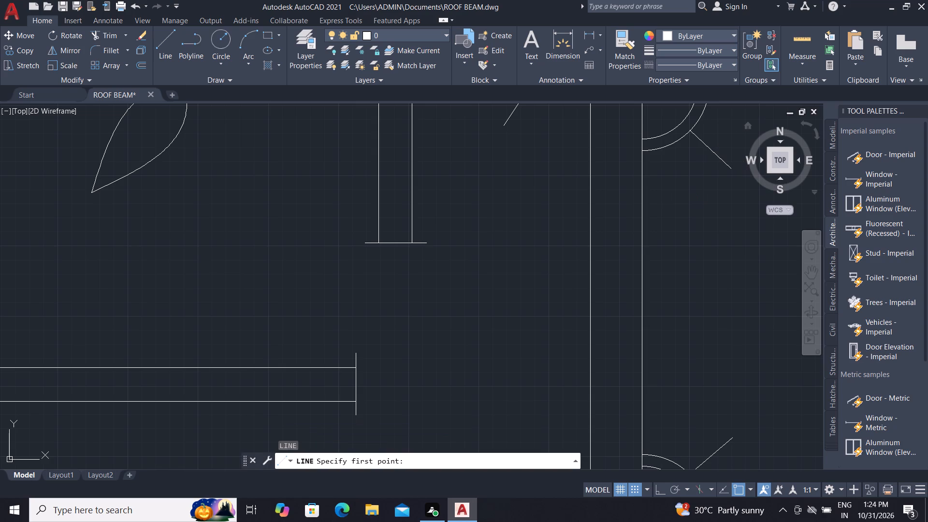
key("F8")
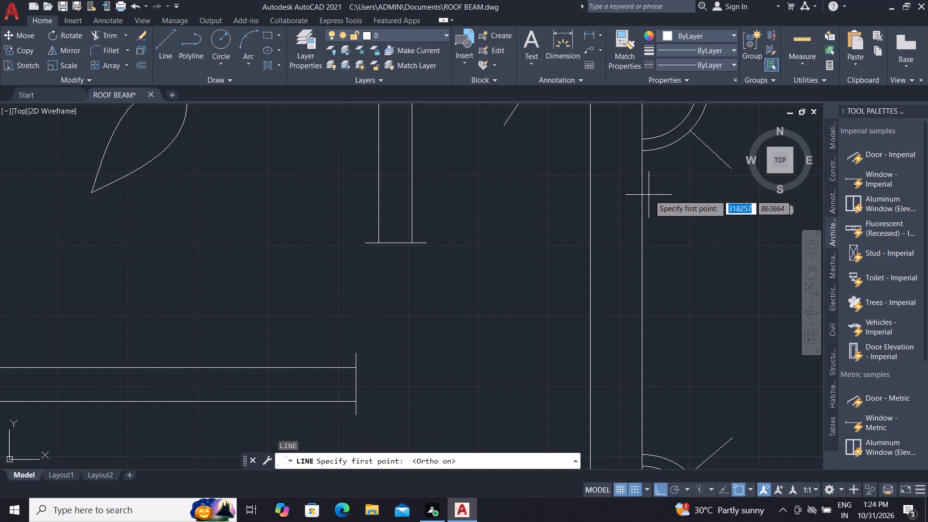
left_click(657, 185)
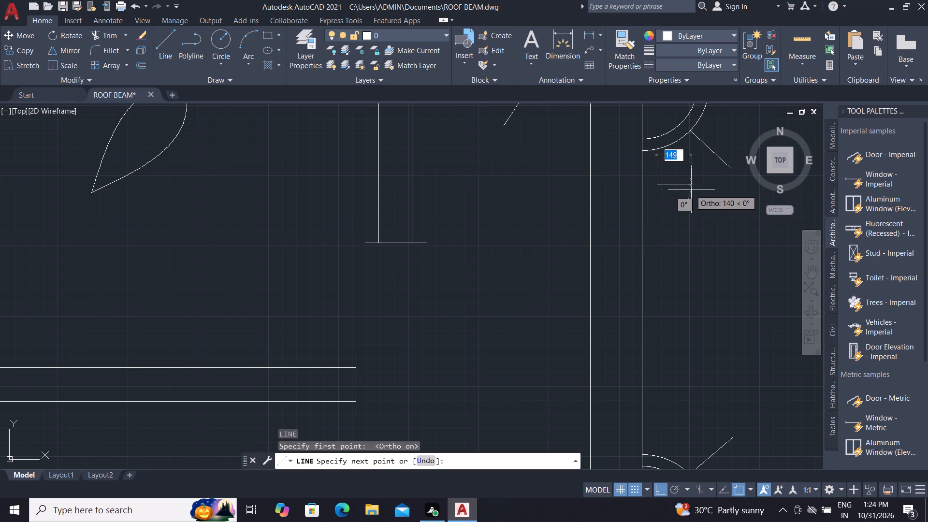
left_click(702, 188)
key("Escape")
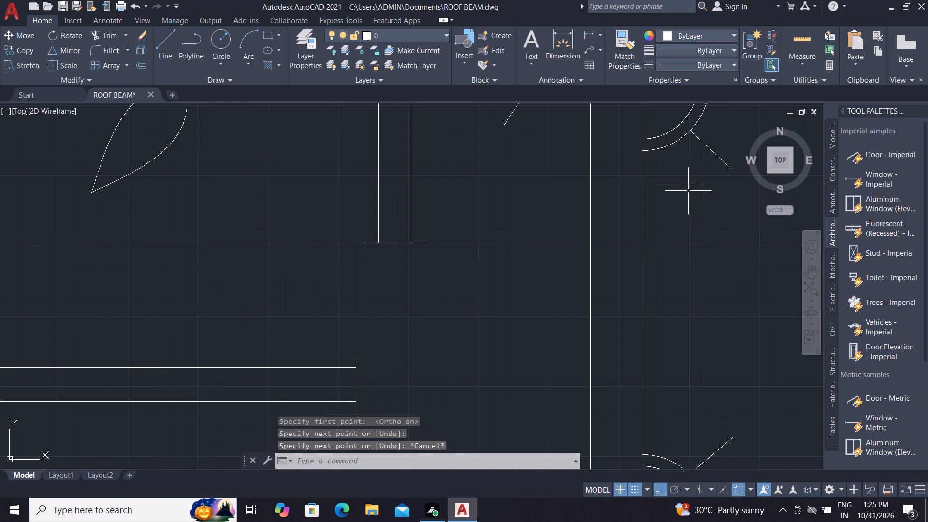
Draw a vertical line from the middle of the short horizontal line down to just above the lower half-circle symbol.
key("l")
key("space")
left_click(681, 186)
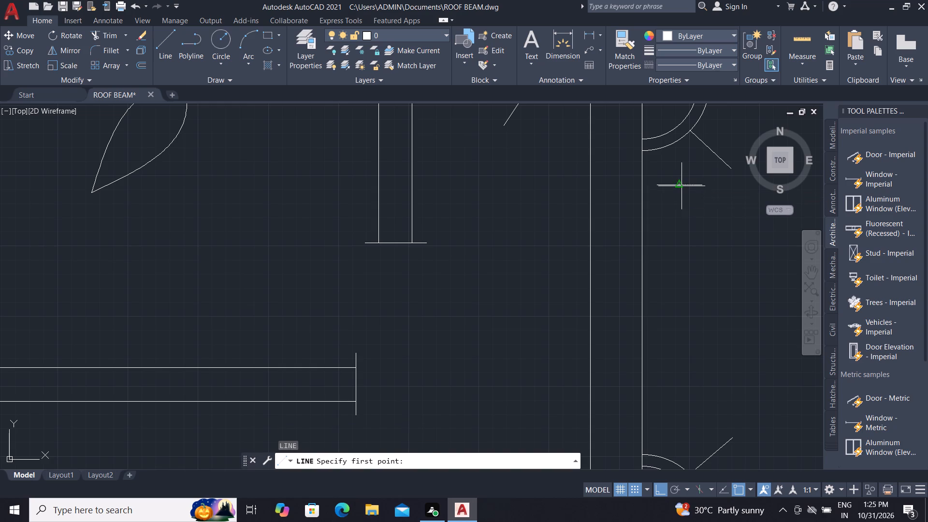
left_click(680, 429)
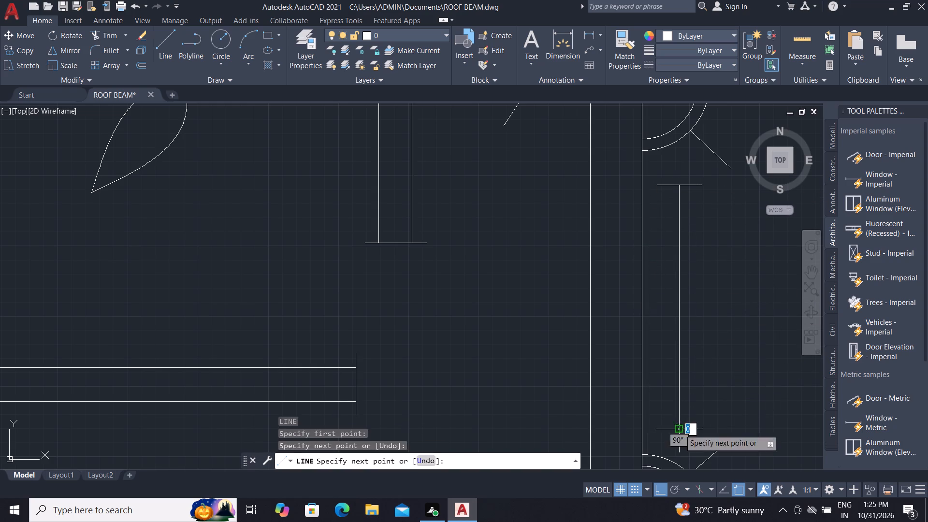
key("Escape")
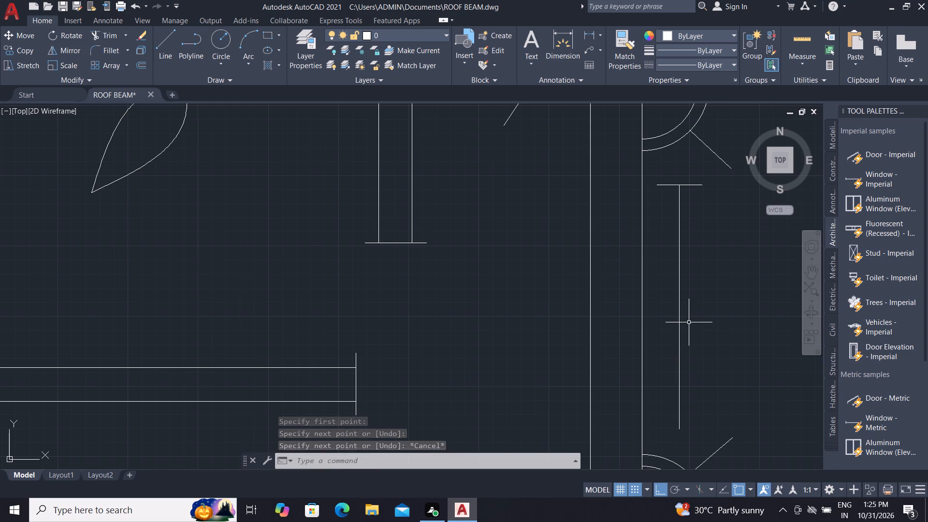
Draw a horizontal end line about 207 long across the lower end of the vertical line.
key("l")
key("space")
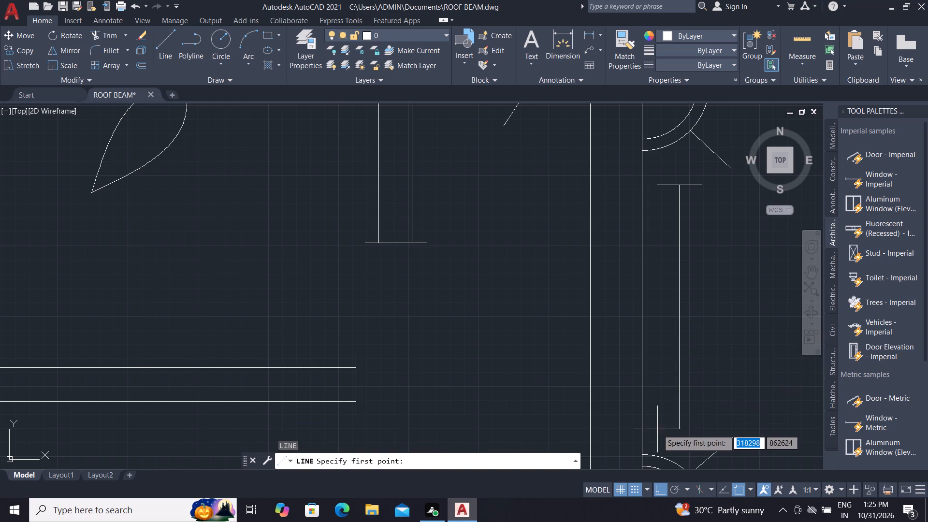
left_click(659, 428)
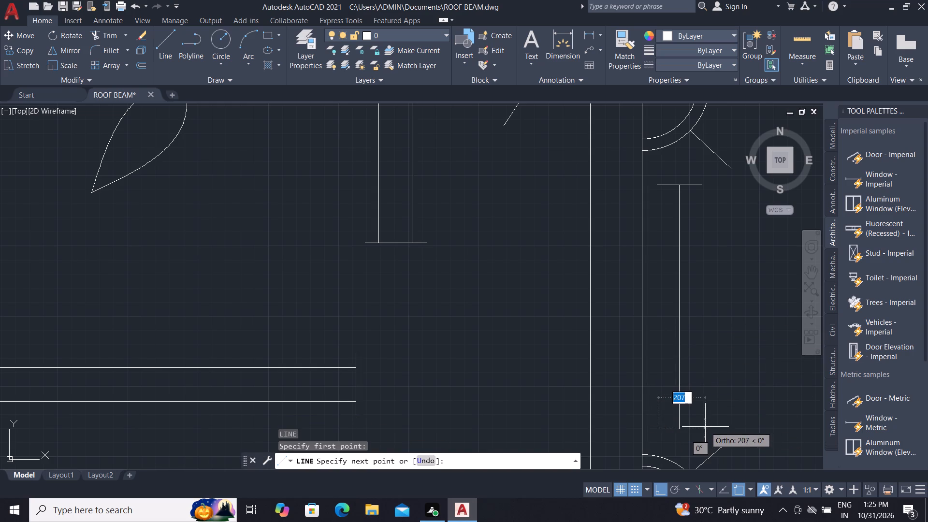
left_click(705, 425)
key("Escape")
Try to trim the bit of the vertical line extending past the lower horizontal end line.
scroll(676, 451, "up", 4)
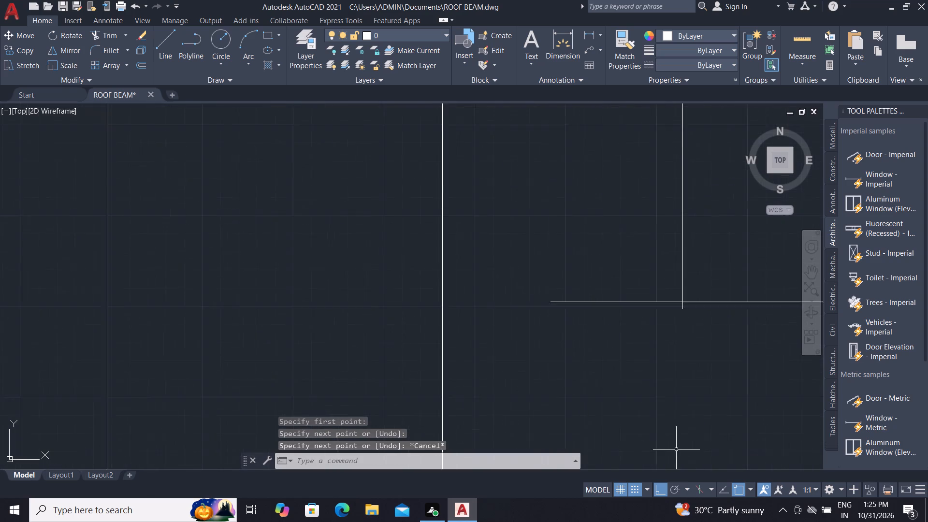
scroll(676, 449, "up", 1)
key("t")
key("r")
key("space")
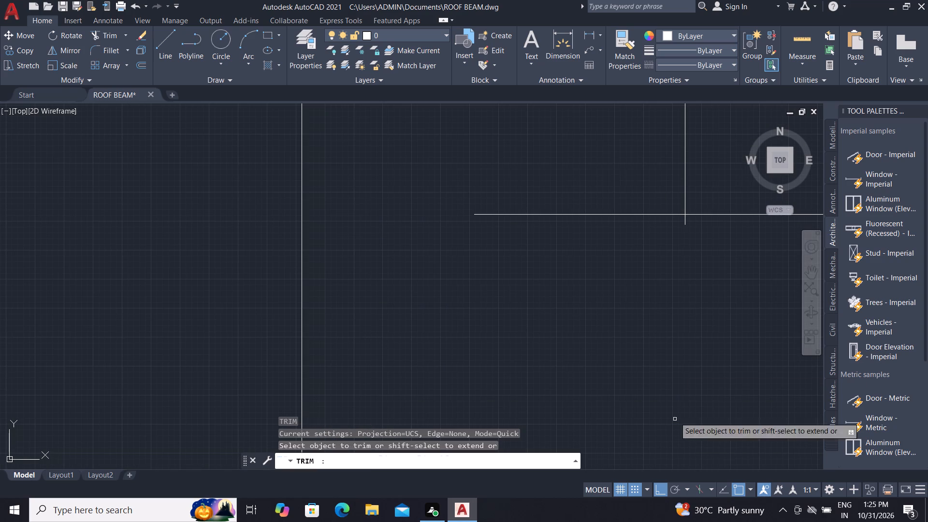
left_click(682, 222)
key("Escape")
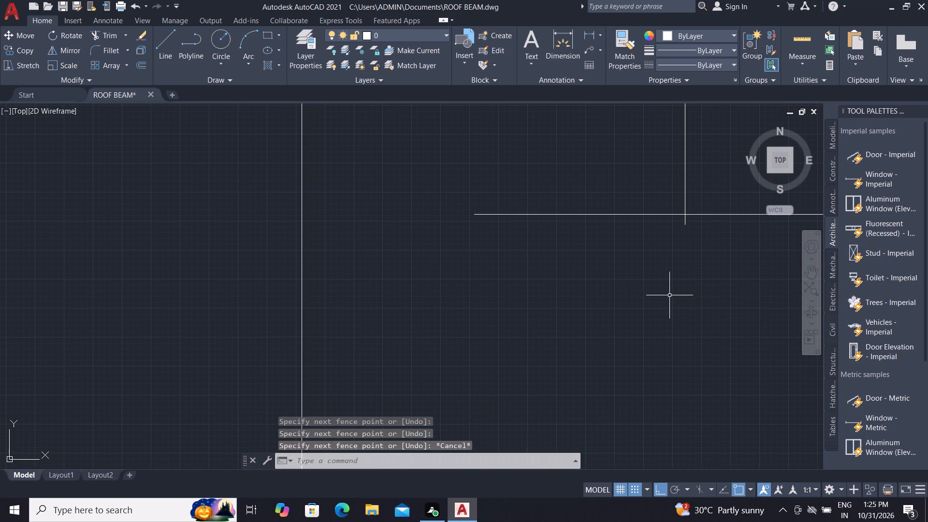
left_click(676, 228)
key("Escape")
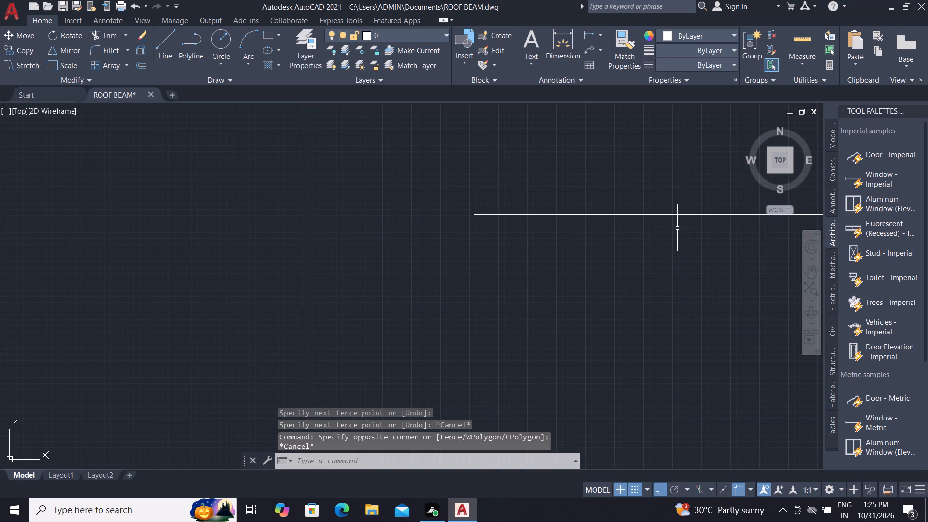
Trim off the short stub of the vertical line below the lower horizontal end line.
type("TR")
key("space")
left_click(677, 230)
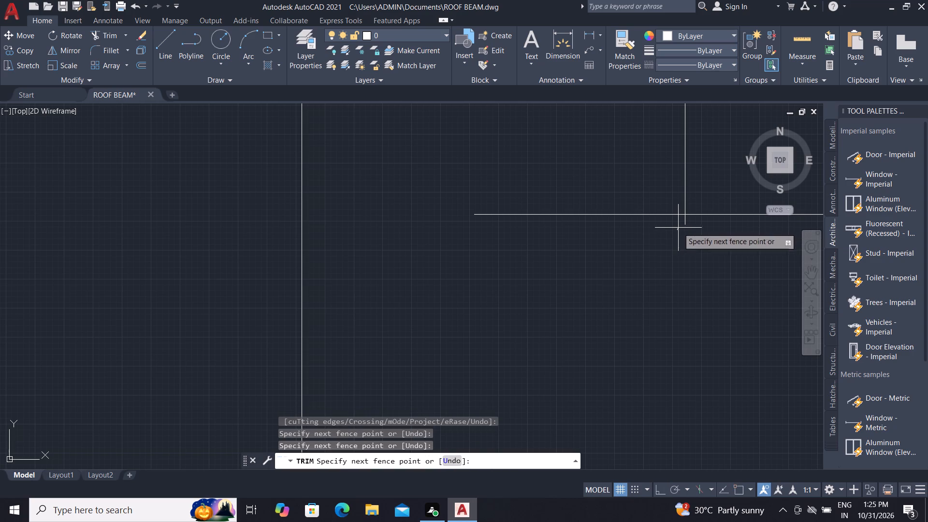
left_click(688, 222)
key("Escape")
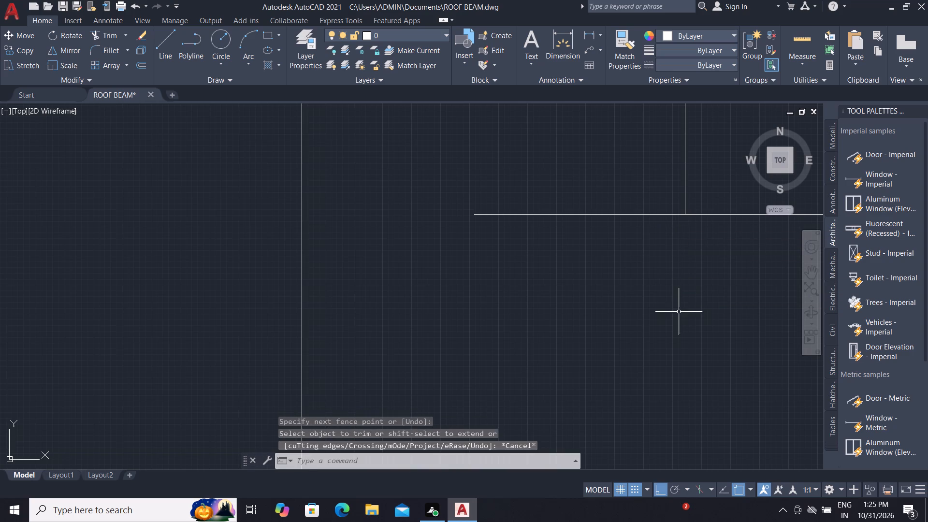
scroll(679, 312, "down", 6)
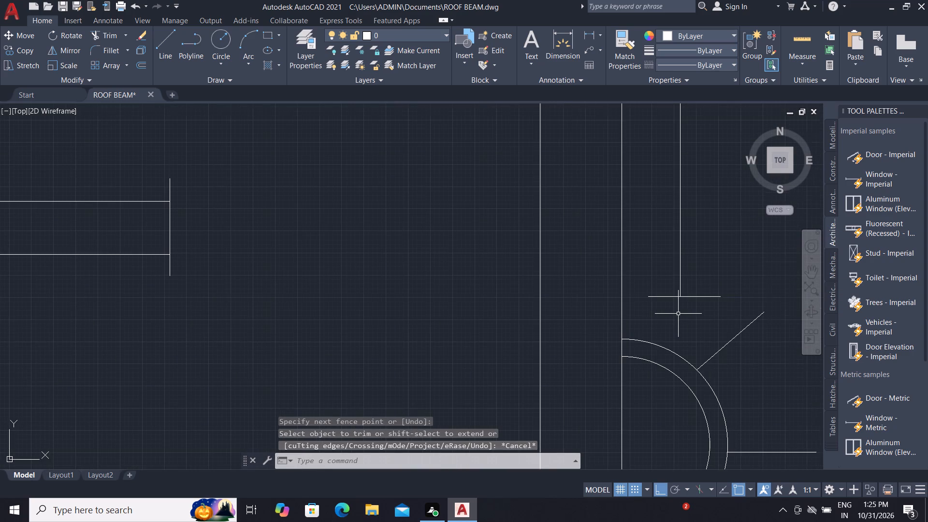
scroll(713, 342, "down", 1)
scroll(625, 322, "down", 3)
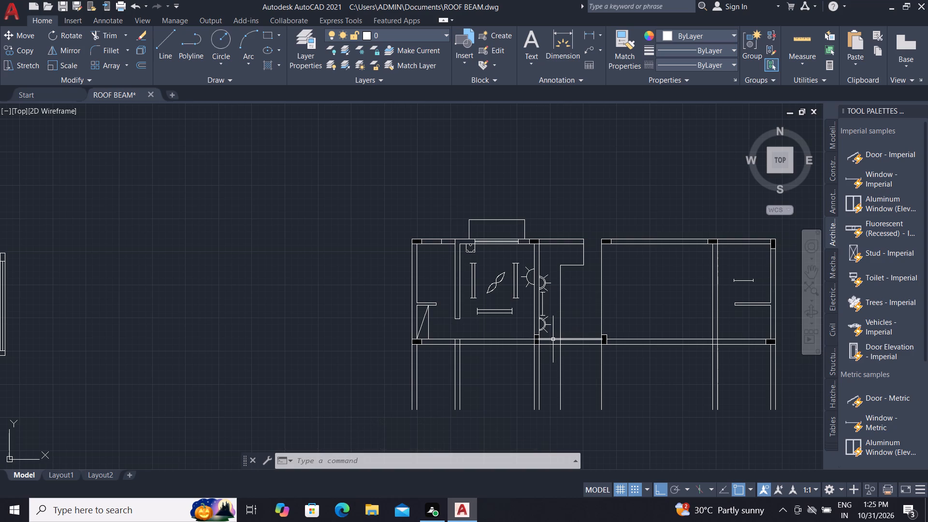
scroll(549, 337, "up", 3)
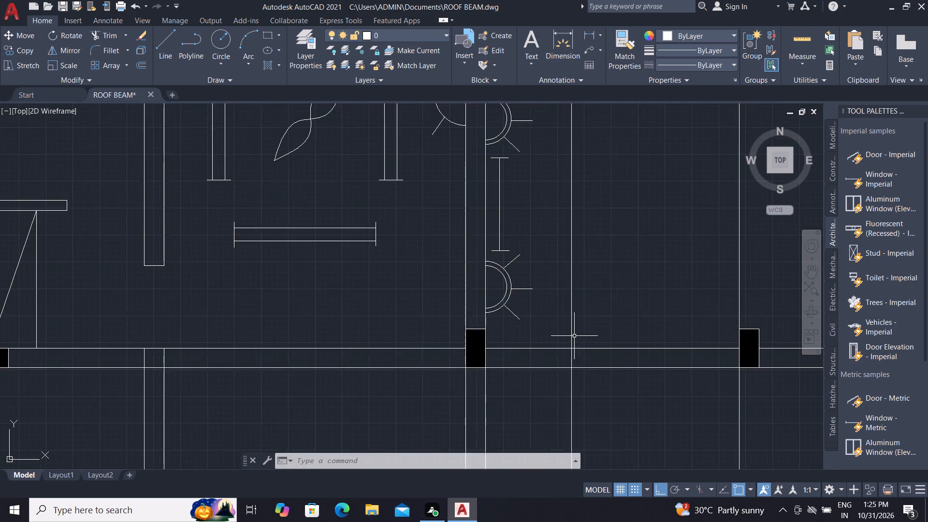
Draw a short vertical line across the horizontal wall below the half-circle symbols, between the long vertical line and the next column.
scroll(575, 336, "up", 1)
key("l")
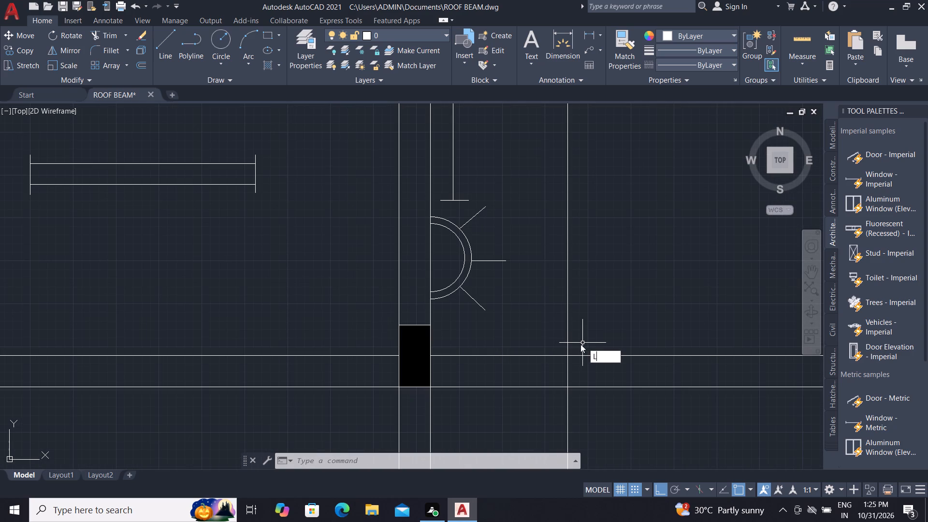
scroll(617, 344, "down", 2)
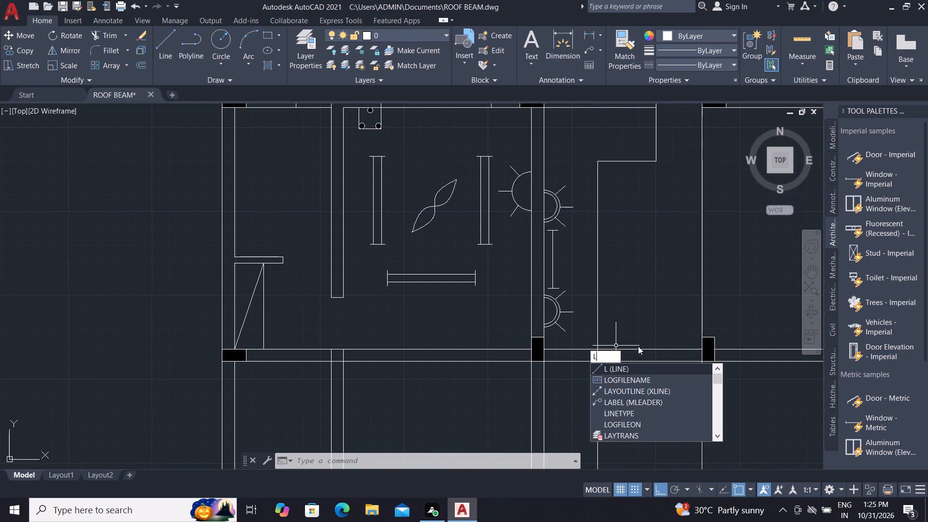
key("Escape")
key("l")
key("space")
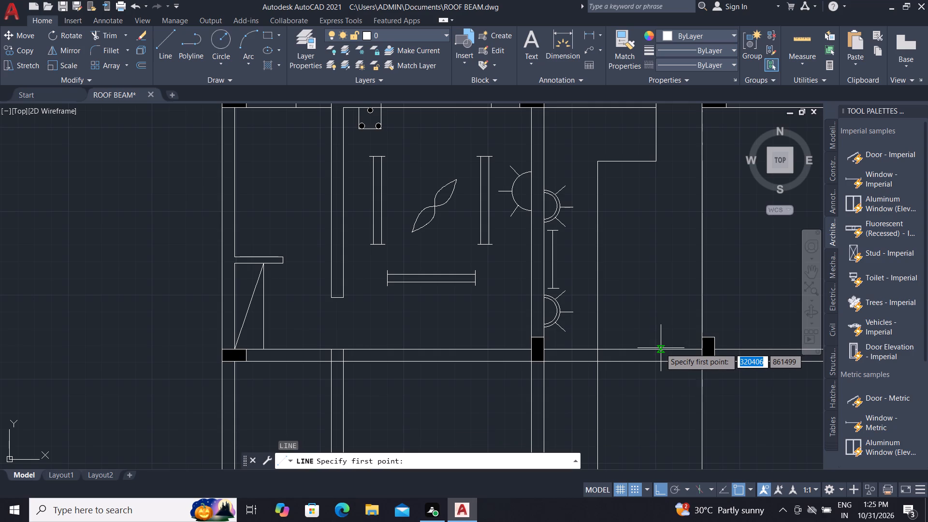
left_click(660, 348)
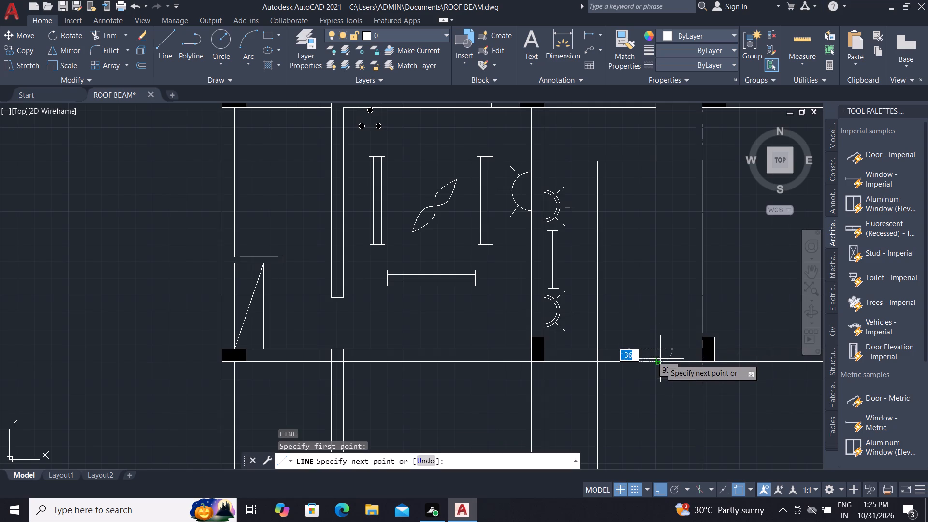
left_click(660, 365)
key("Escape")
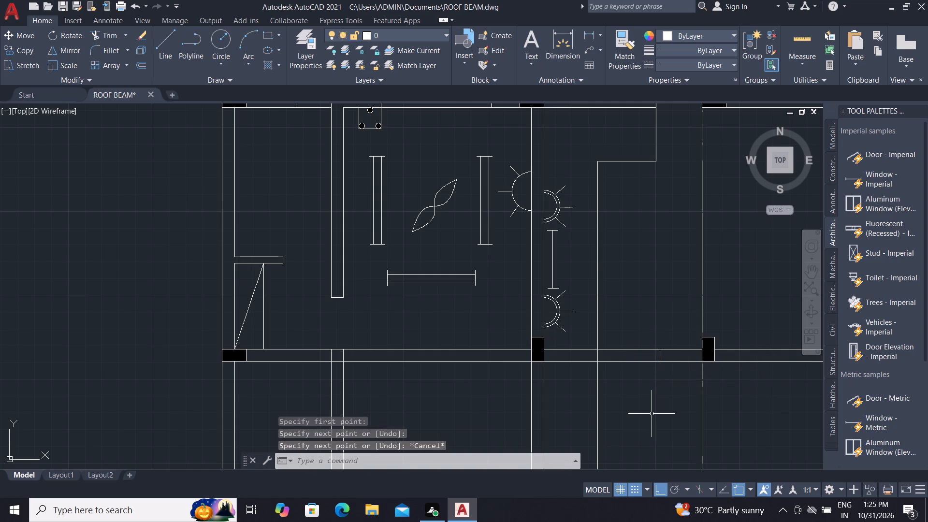
Trim away both horizontal wall lines between the new short vertical line and the column beside it.
key("t")
key("r")
key("space")
left_click(672, 335)
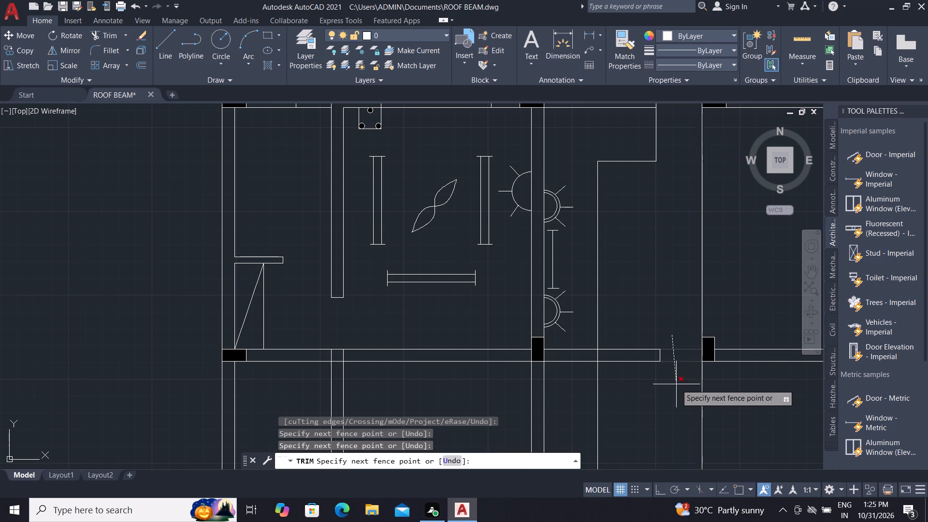
left_click(676, 384)
key("Escape")
key("Escape")
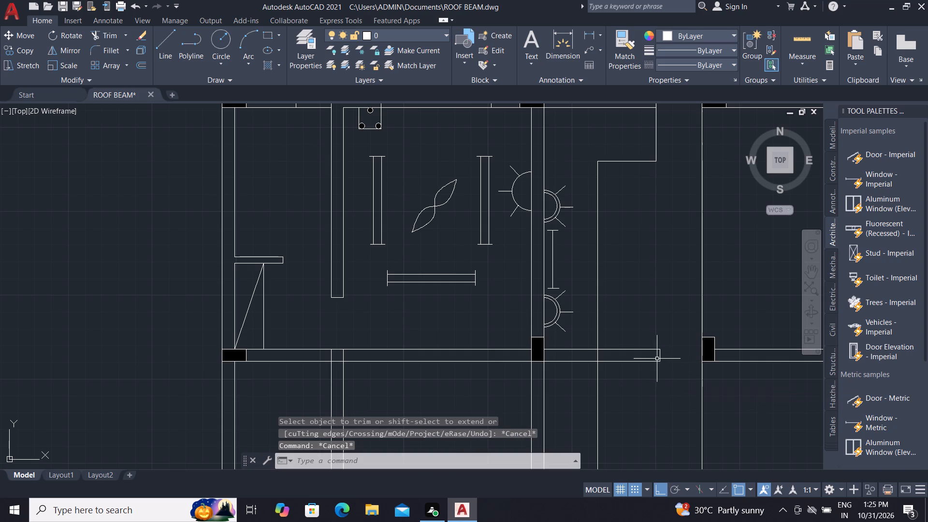
With Ortho off, draw a slanted line at about 125° from the wall's upper edge near the new opening, up into the room.
key("l")
key("space")
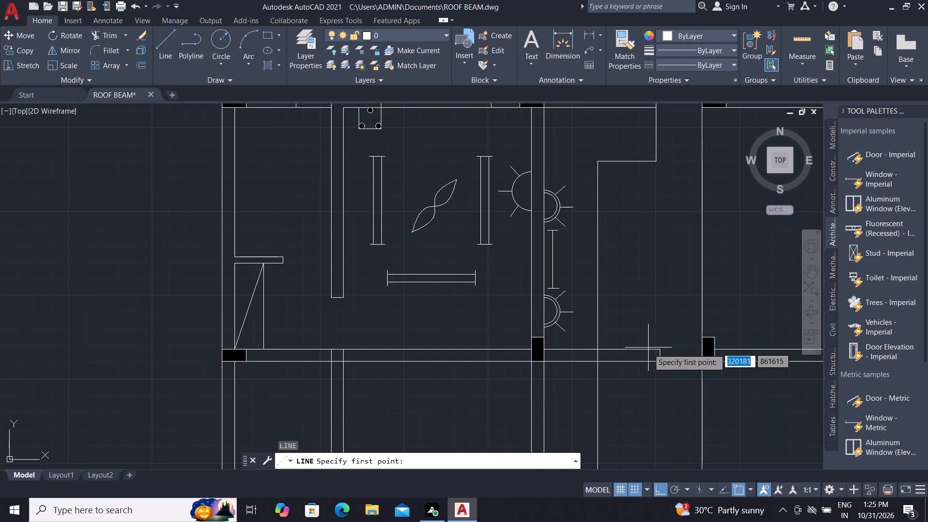
left_click(647, 349)
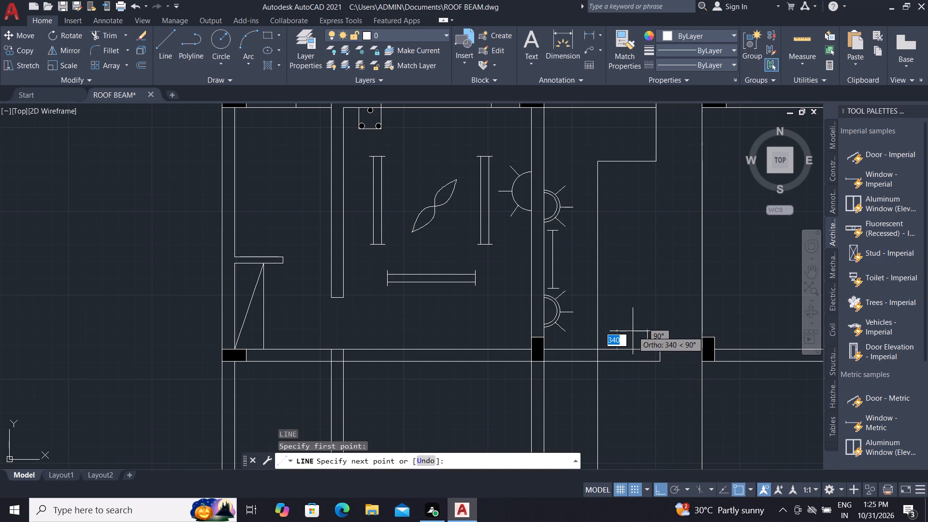
key("F8")
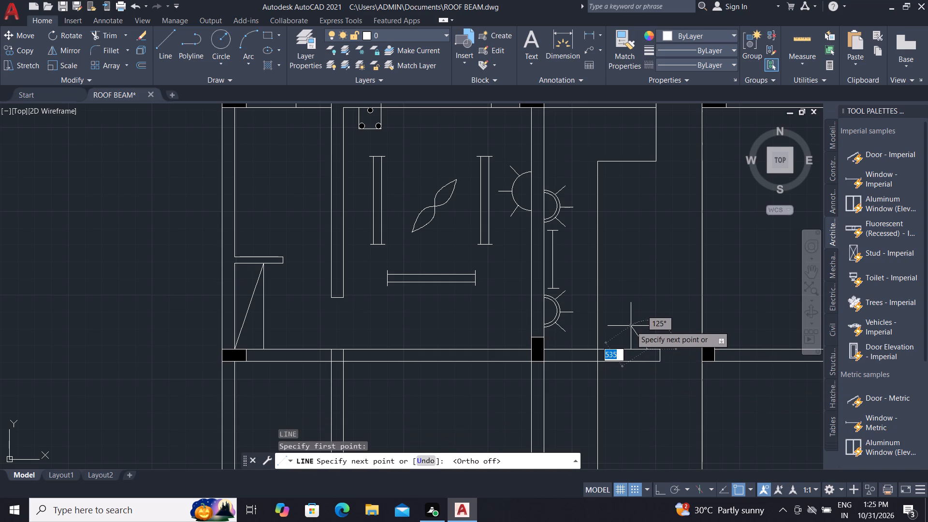
left_click(630, 323)
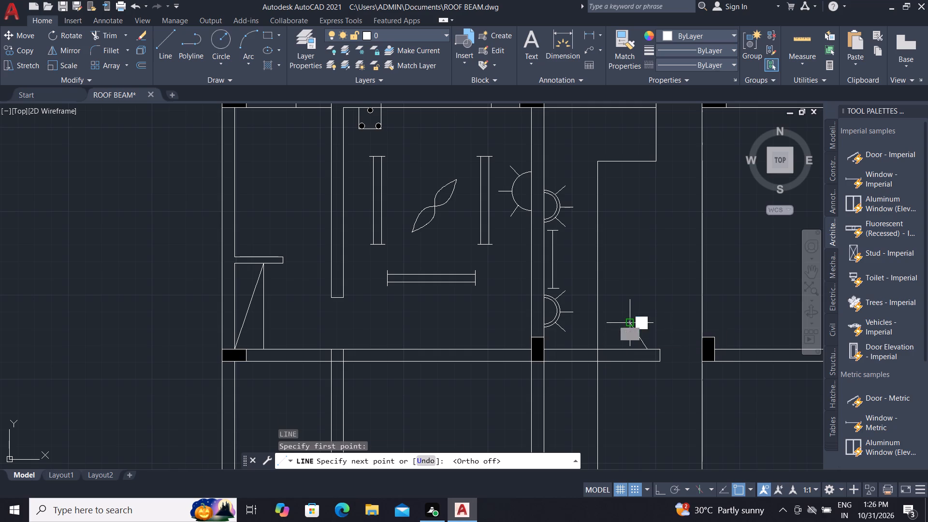
key("Escape")
Draw a crossing line through the slanted line's upper end, extending up at about 51° and about equally far in the opposite direction.
scroll(626, 323, "up", 2)
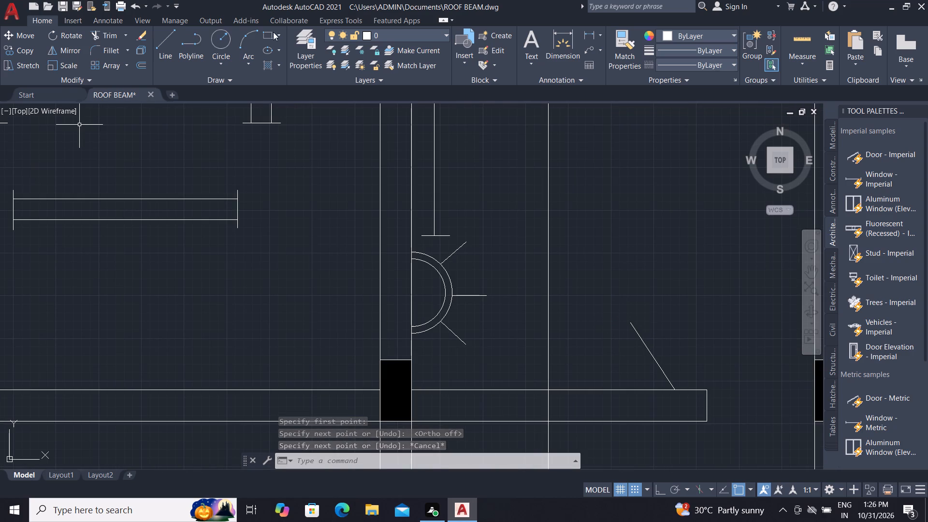
scroll(191, 109, "down", 1)
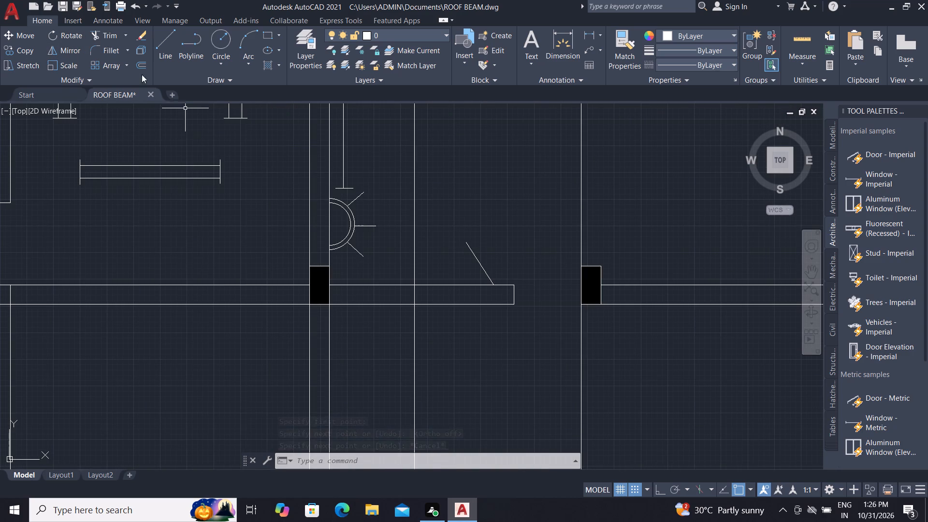
left_click(164, 37)
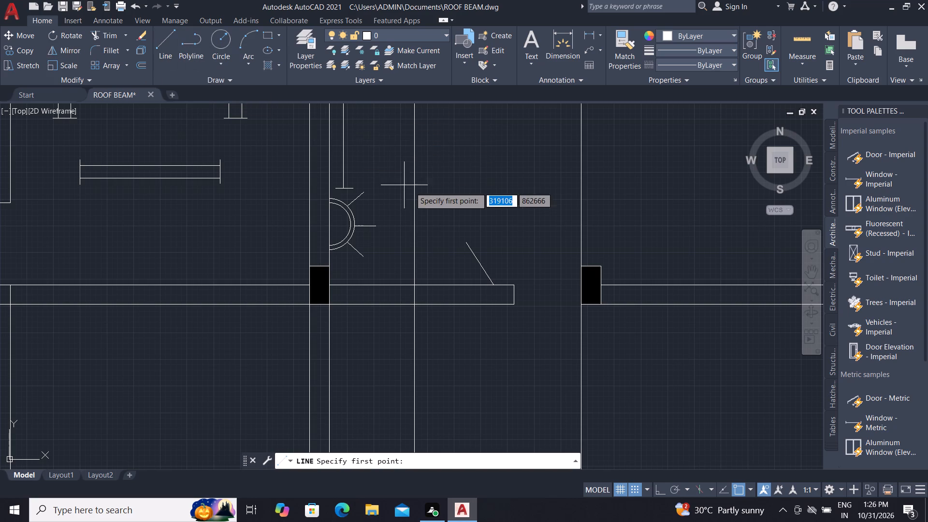
key("F8")
left_click(463, 241)
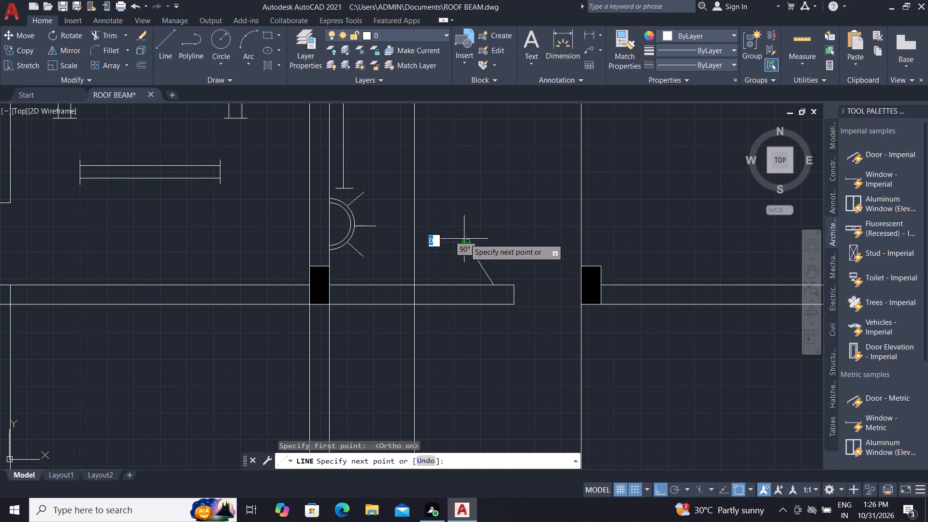
key("F8")
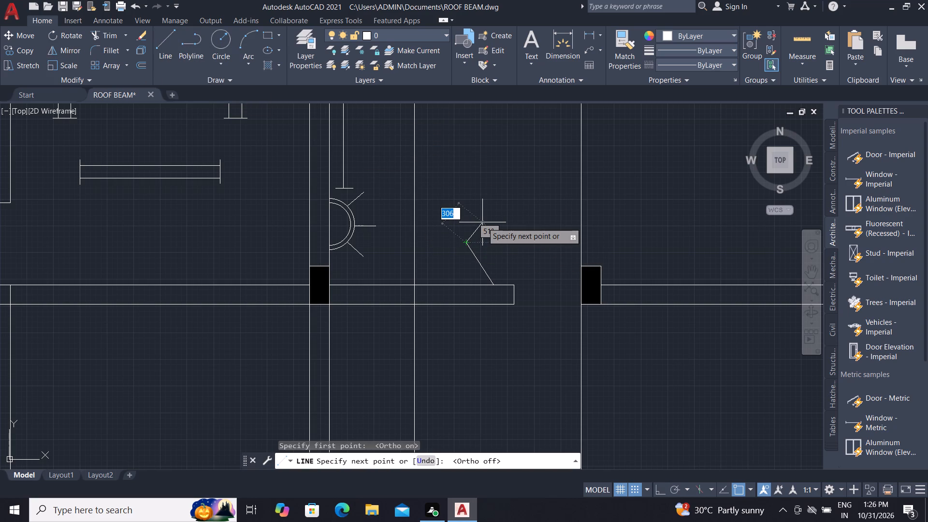
left_click(480, 225)
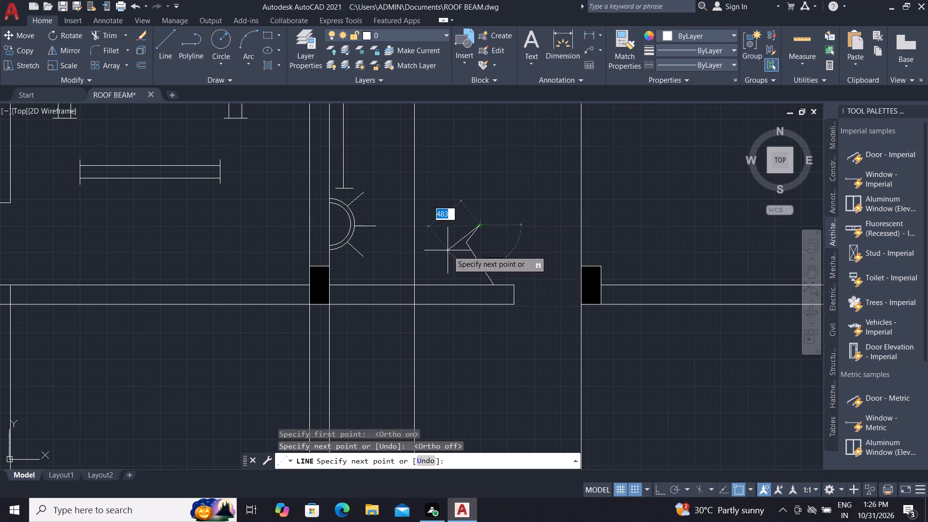
left_click(465, 245)
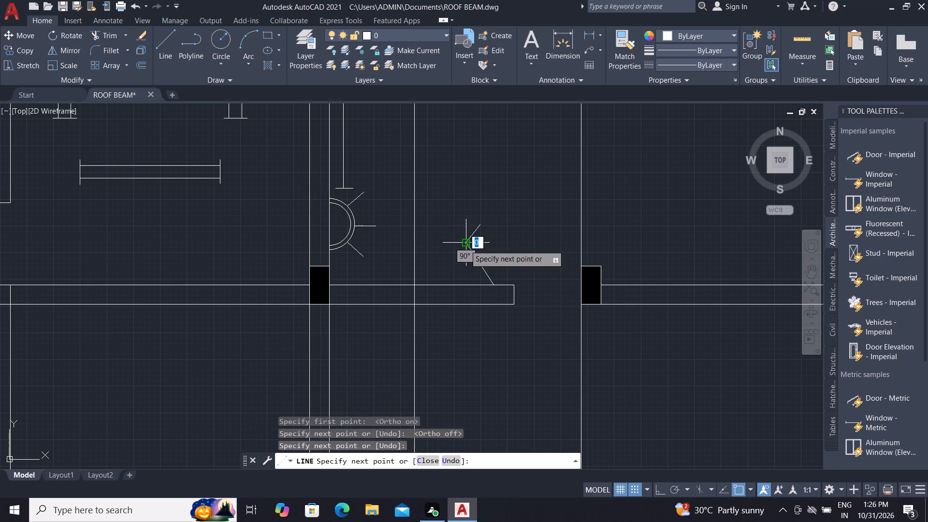
left_click(449, 258)
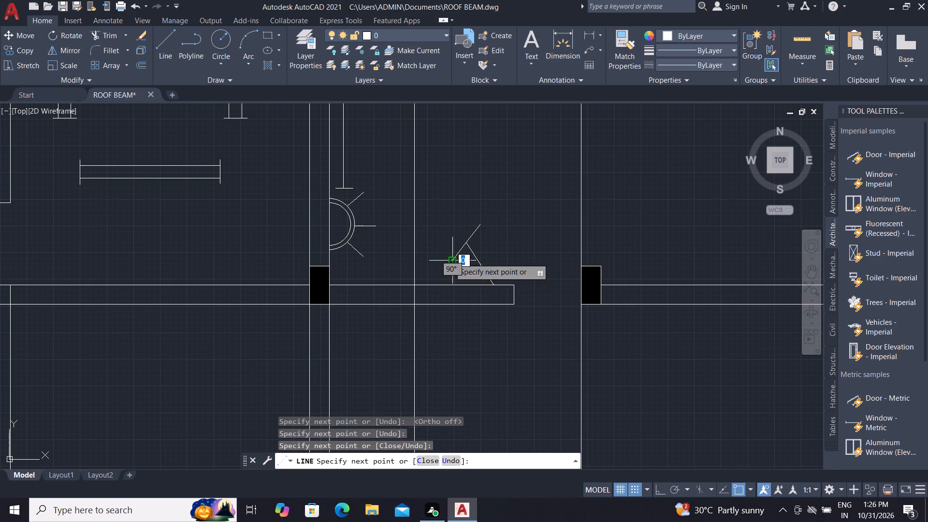
key("Escape")
Draw a three-point arc from the crossing line's midpoint junction through its upper end, finishing slightly beyond it.
scroll(452, 258, "up", 4)
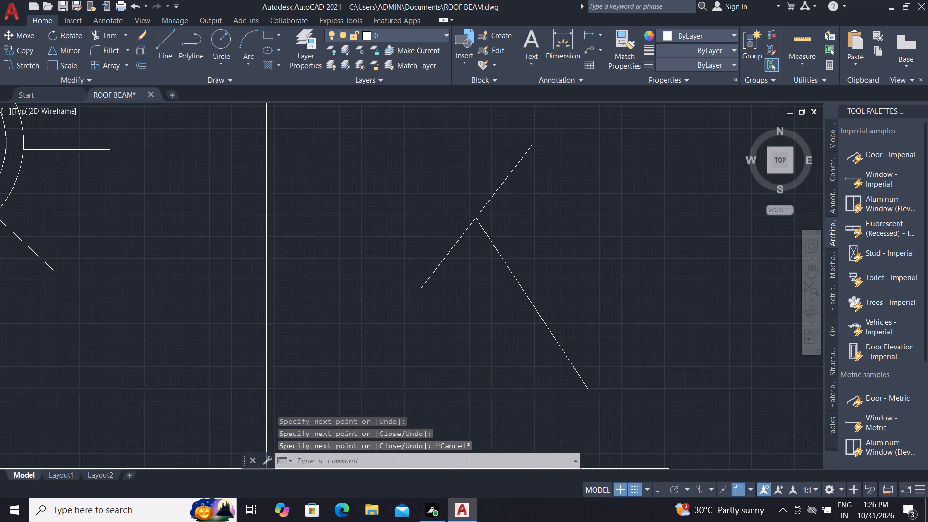
scroll(491, 252, "down", 1)
key("s")
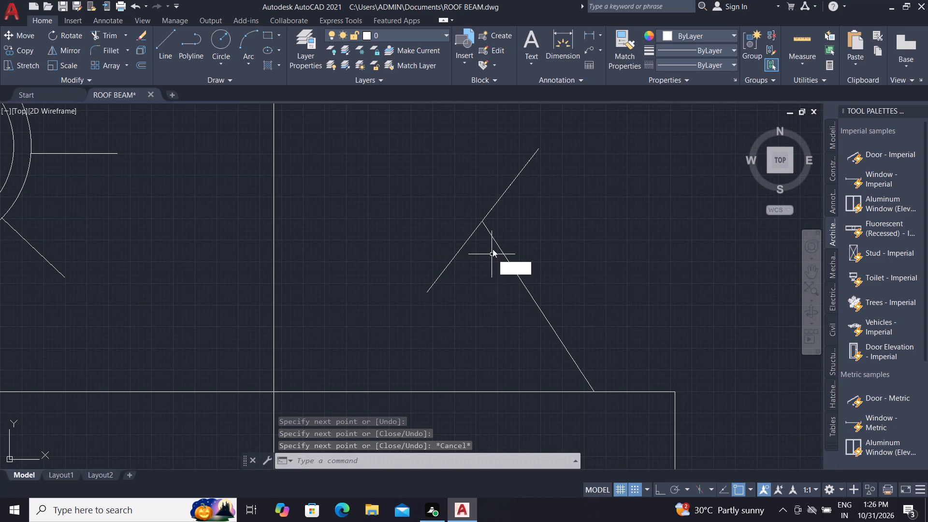
type("RC")
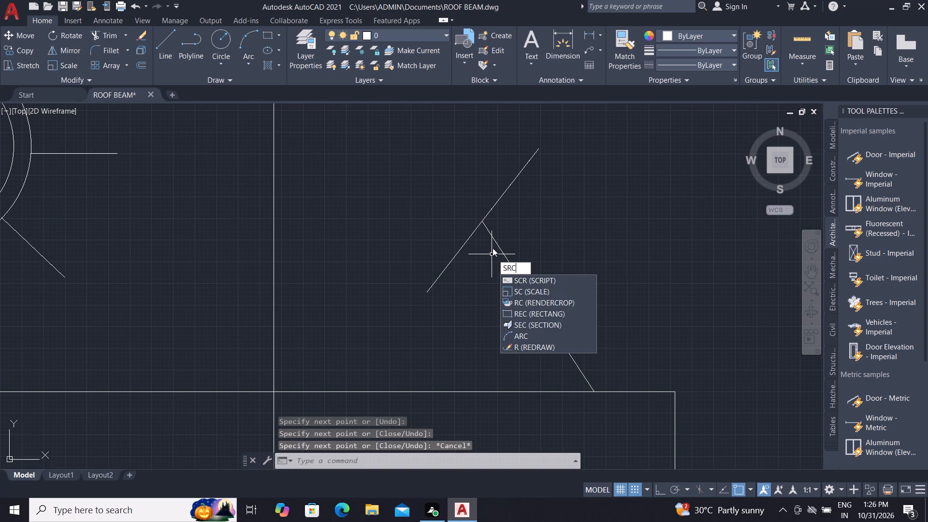
key("Escape")
type("ARC")
key("space")
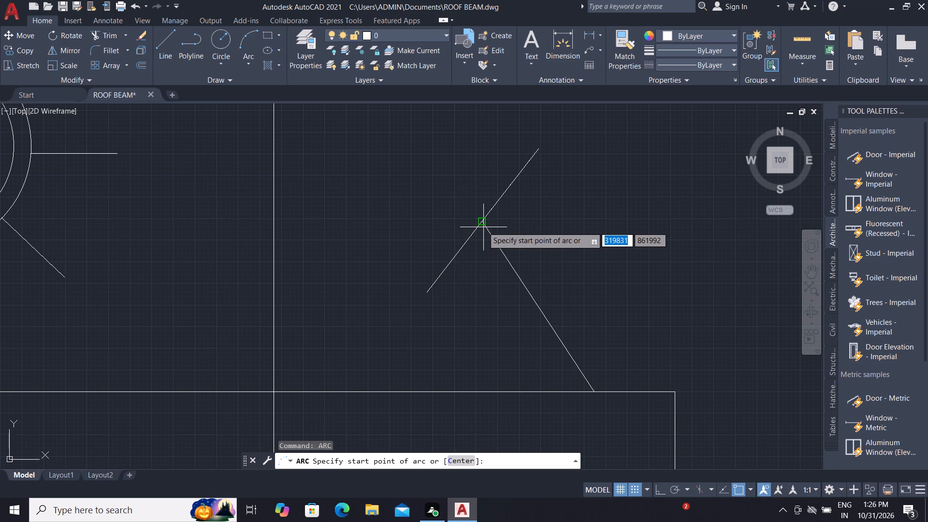
left_click(481, 222)
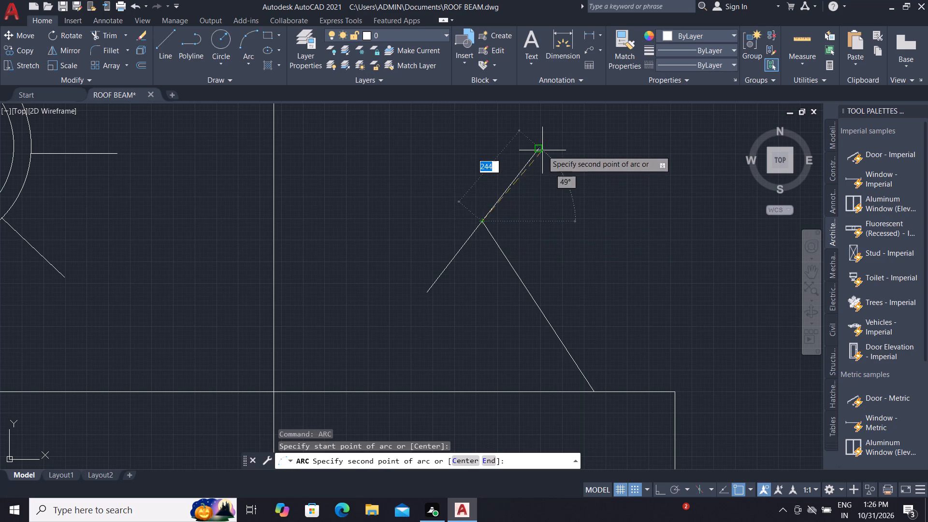
left_click(540, 148)
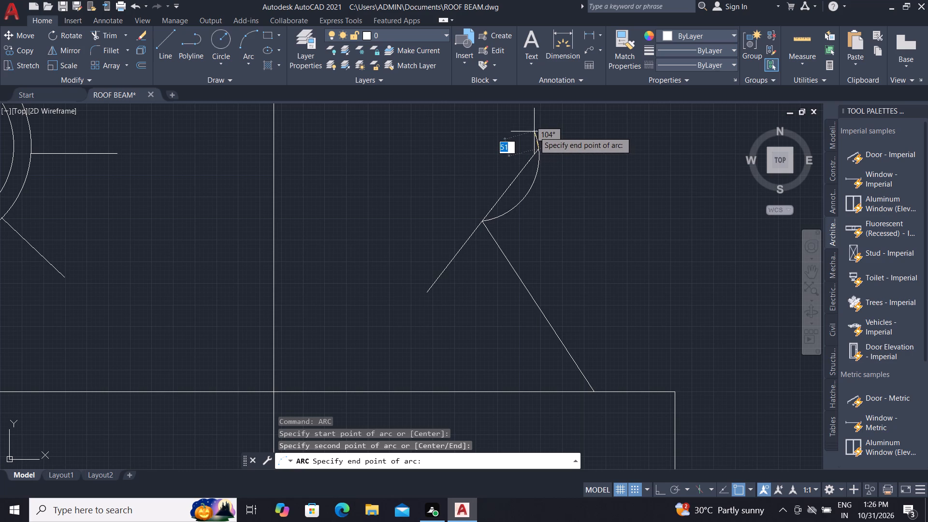
left_click(534, 131)
key("Escape")
Trim off the short piece of arc that extends past the crossing line's upper end.
key("r")
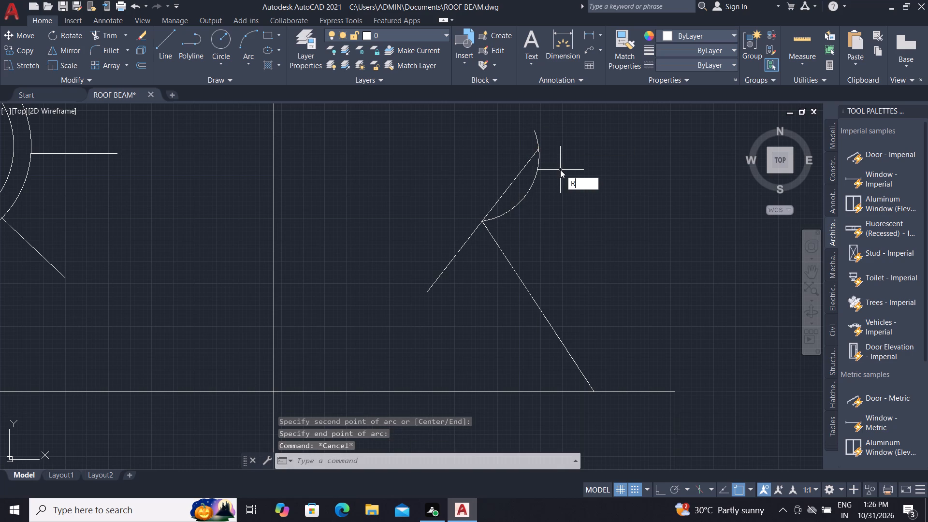
key("Escape")
type("TR")
key("space")
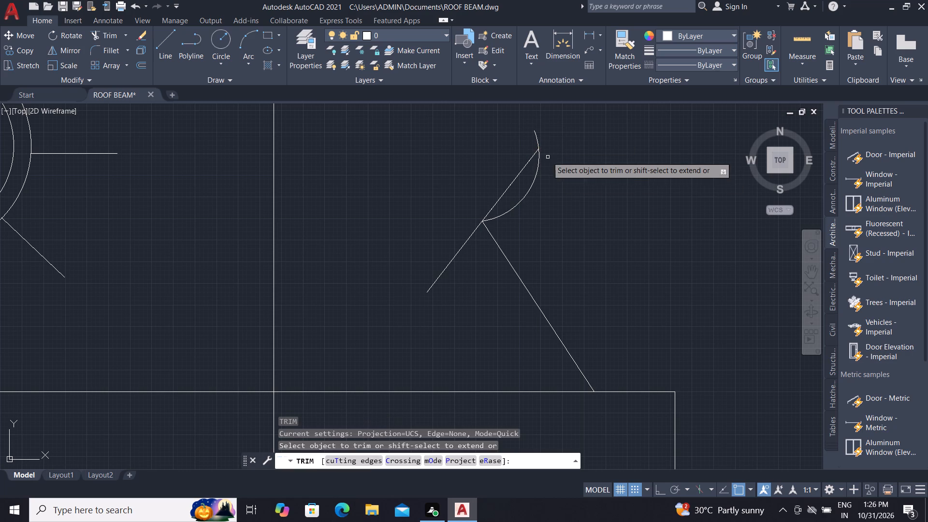
left_click(538, 144)
key("Escape")
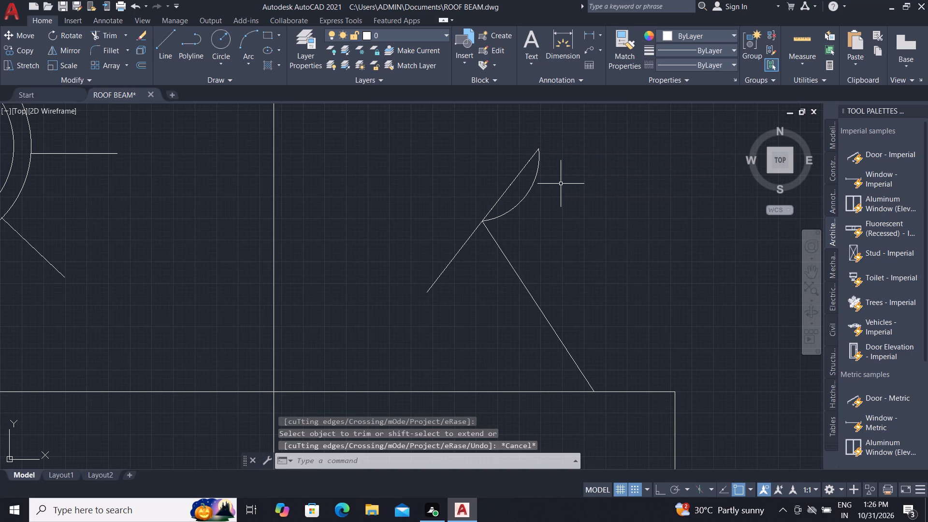
Mirror the arc about the upper half of the crossing line, keeping the source arc, to form a leaf-shaped blade.
type("MI")
key("space")
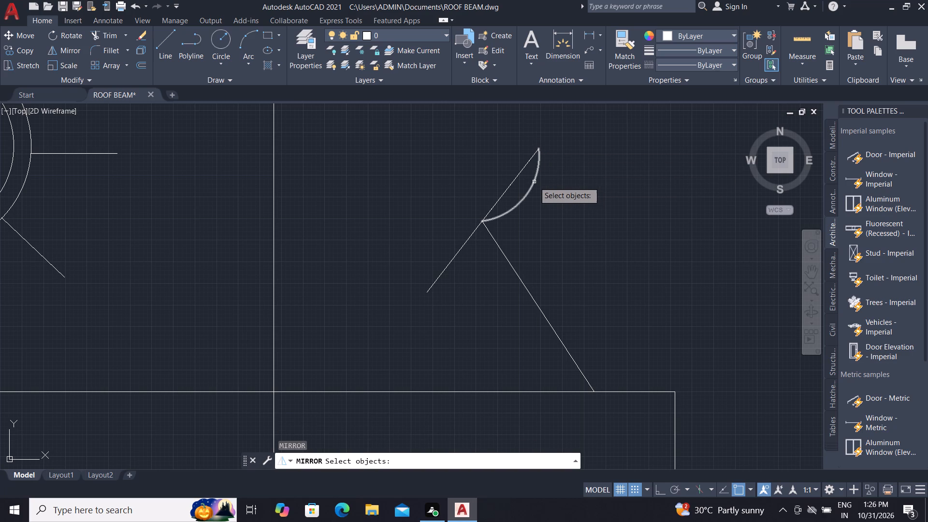
left_click(534, 182)
right_click(530, 178)
left_click(538, 145)
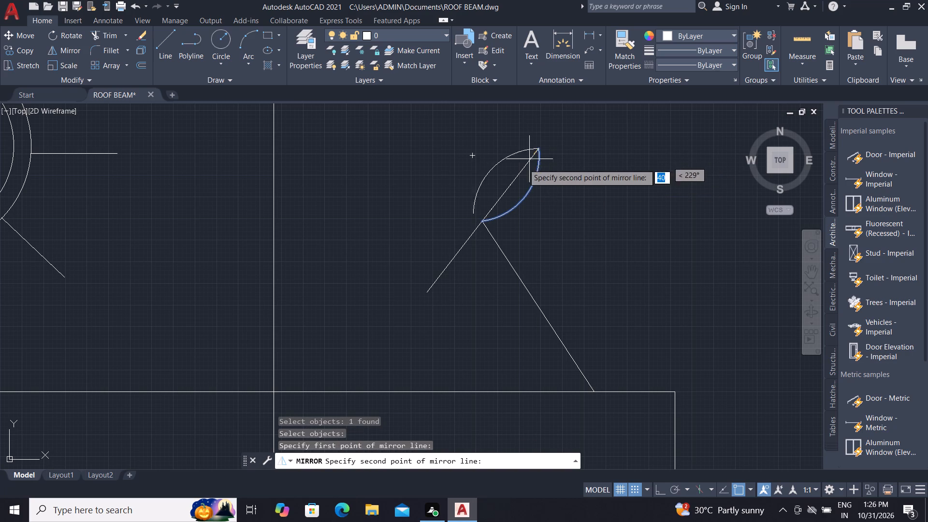
left_click(480, 222)
left_click_drag(490, 259, 480, 222)
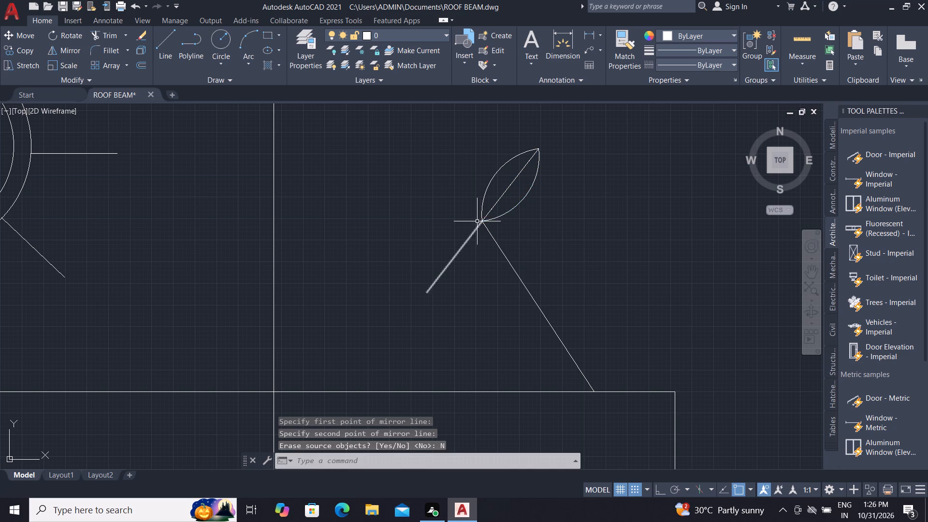
Mirror the leaf-shaped blade and its centre line about the stem's upper end onto the opposite side, keeping the source objects.
left_click(435, 133)
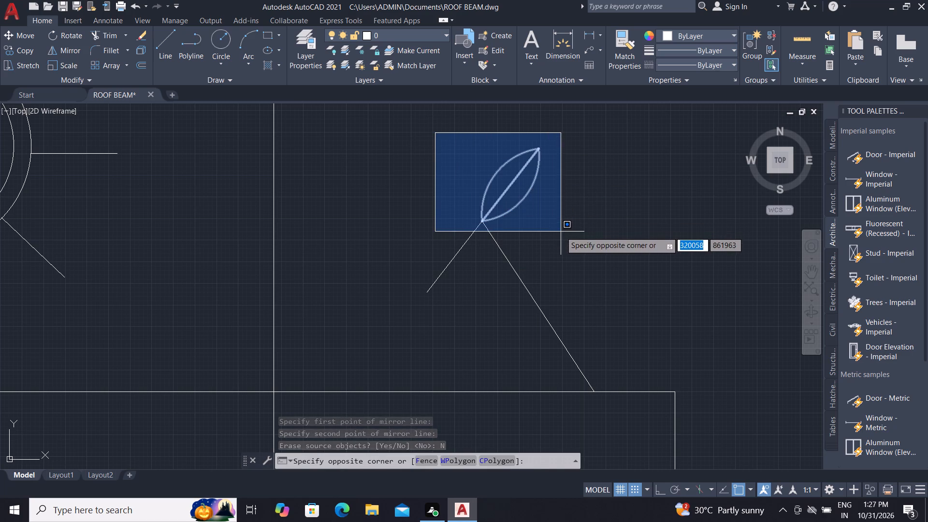
left_click(561, 232)
key("m")
key("i")
key("space")
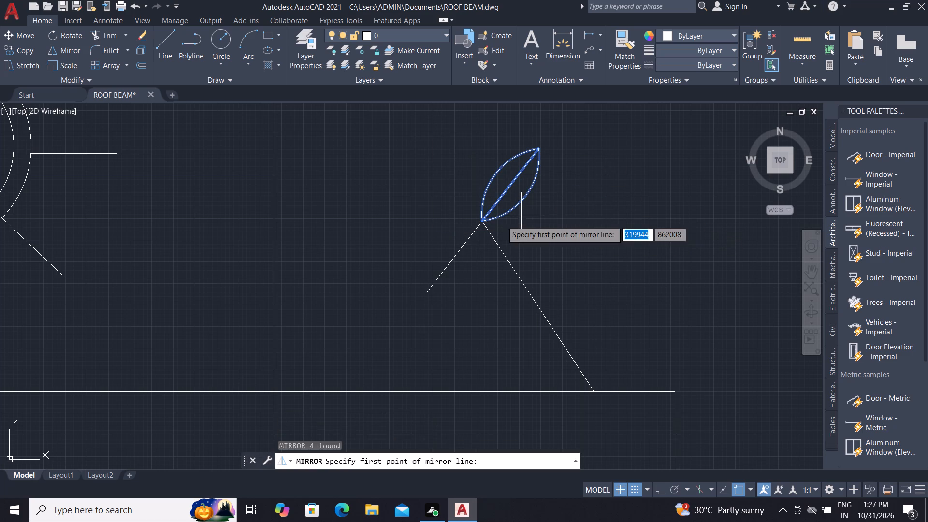
left_click(484, 220)
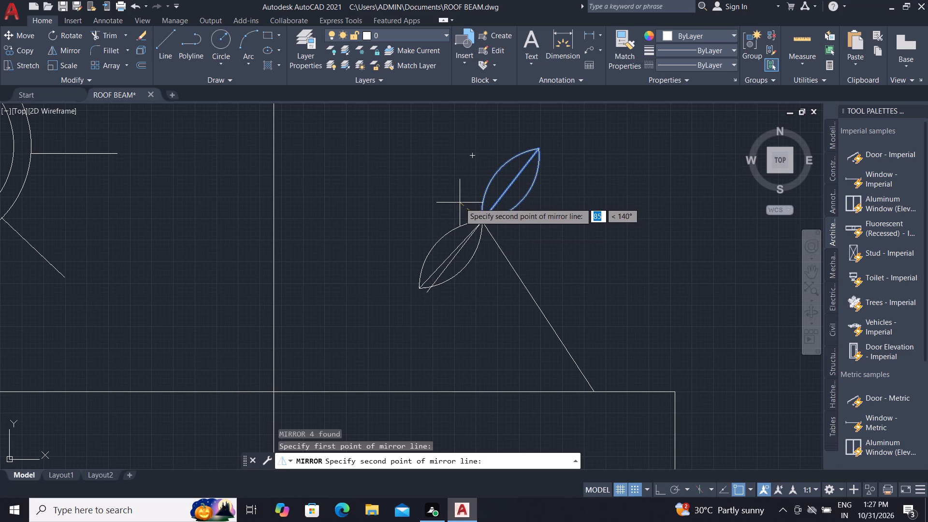
scroll(459, 203, "up", 1)
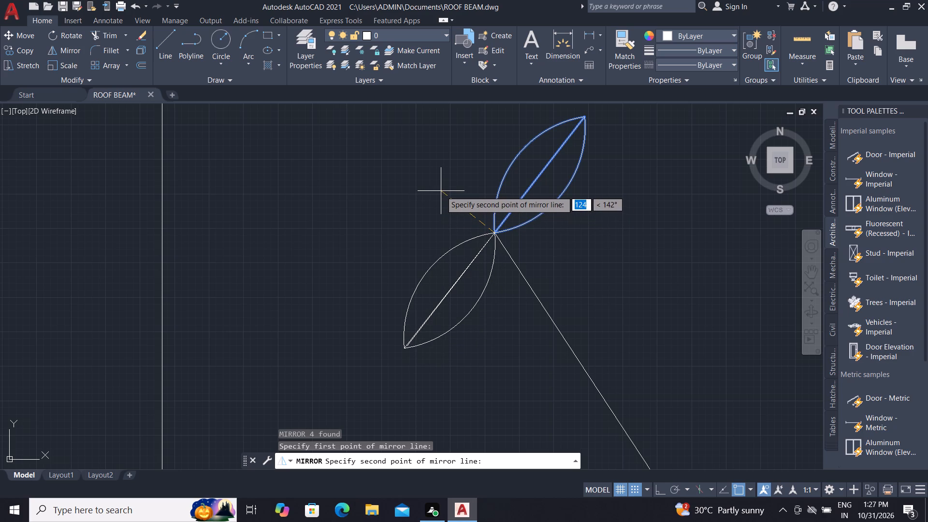
left_click(439, 190)
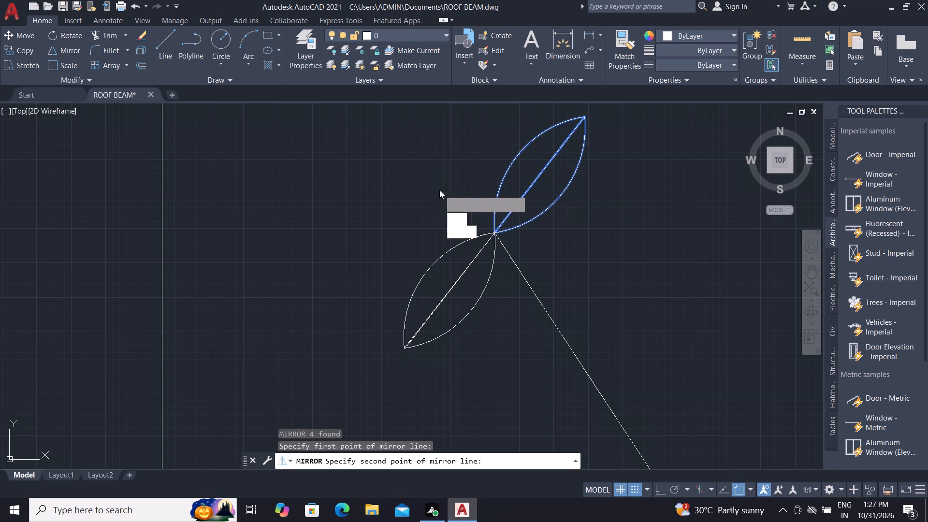
left_click_drag(452, 233, 439, 190)
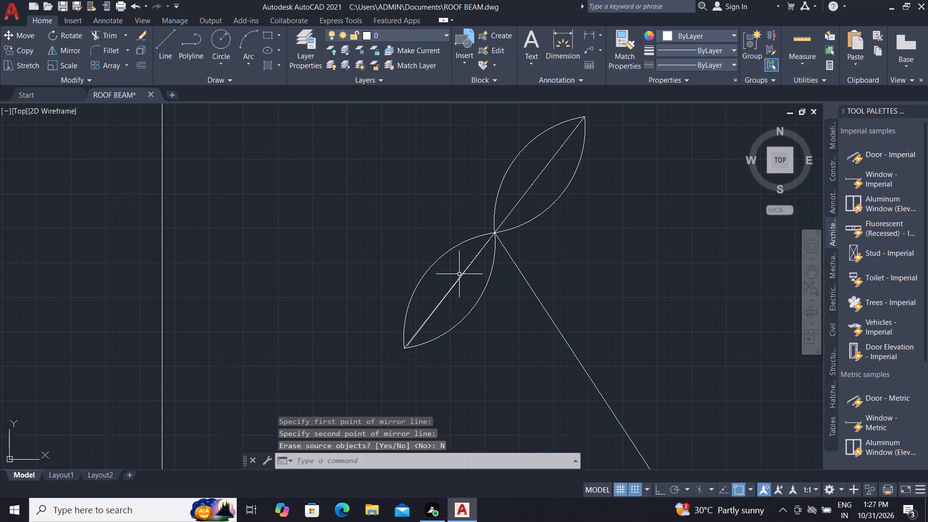
Delete the slightly offset duplicate centre line inside the lower blade.
scroll(477, 362, "up", 3)
scroll(316, 292, "down", 3)
scroll(352, 203, "up", 2)
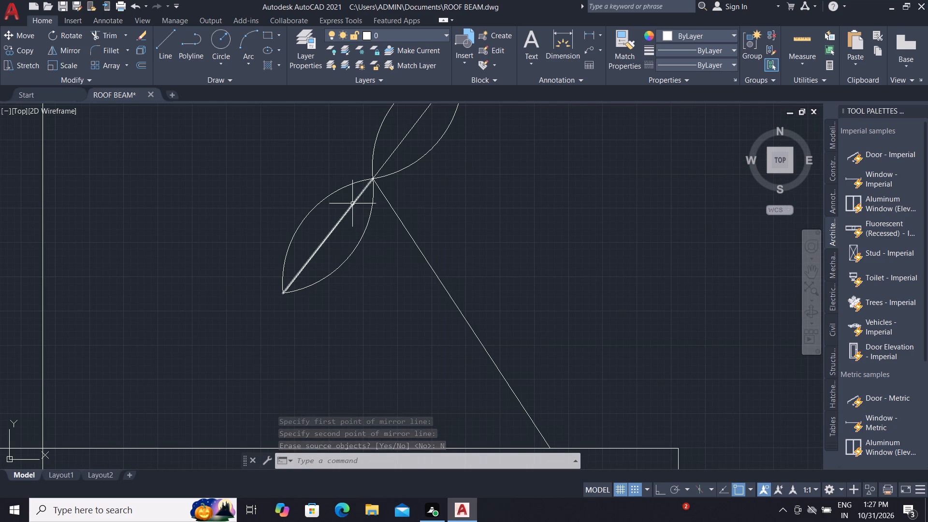
scroll(352, 203, "up", 1)
scroll(280, 309, "down", 3)
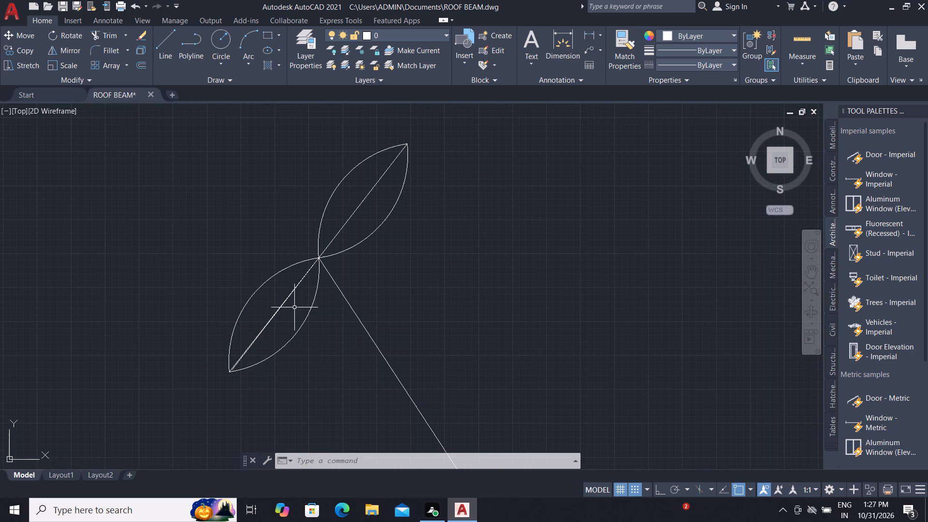
left_click(242, 362)
scroll(242, 362, "up", 4)
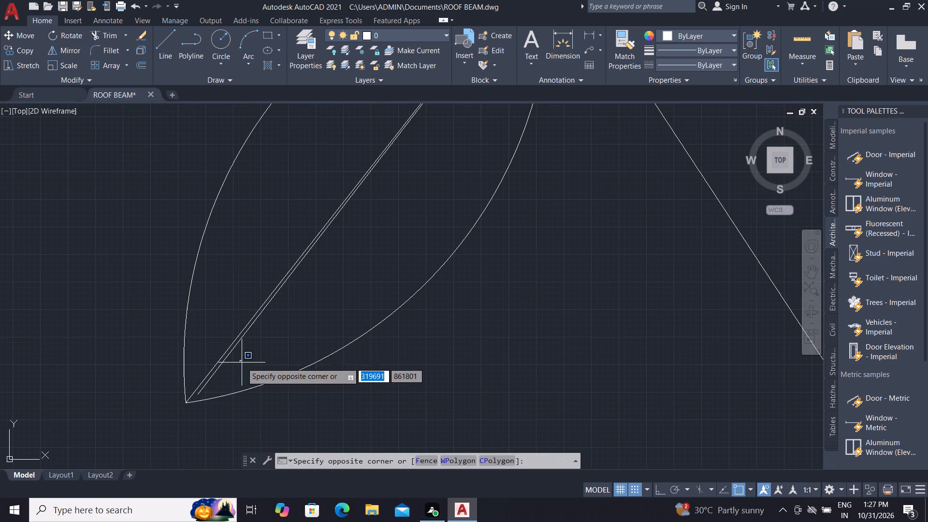
key("Escape")
left_click(229, 355)
scroll(234, 364, "down", 4)
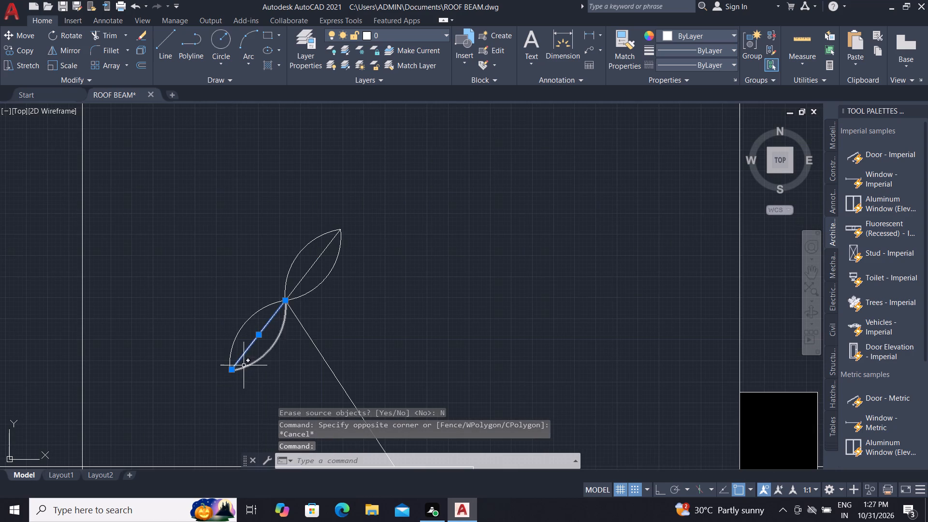
key("Delete")
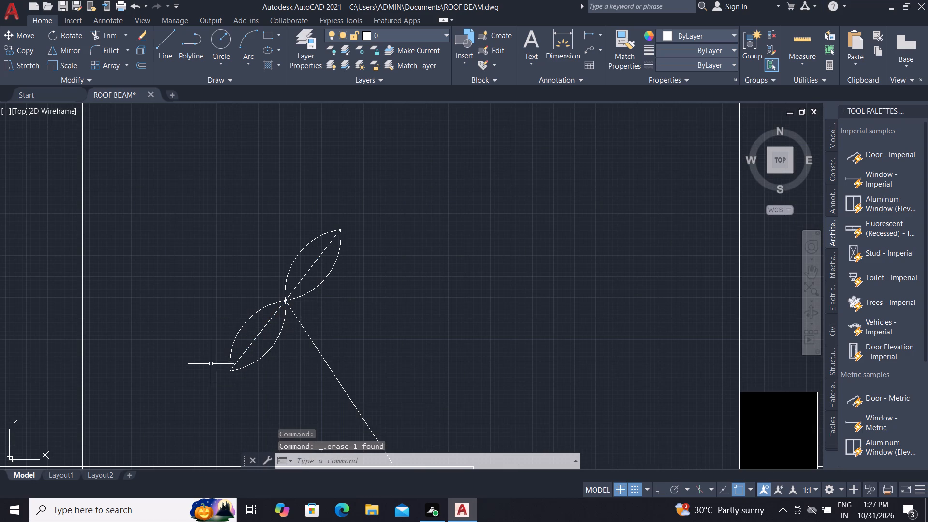
Delete the remaining centre lines inside both blades, leaving only the leaf outlines and the slanted stem.
scroll(227, 366, "up", 3)
scroll(253, 378, "down", 3)
scroll(303, 312, "up", 3)
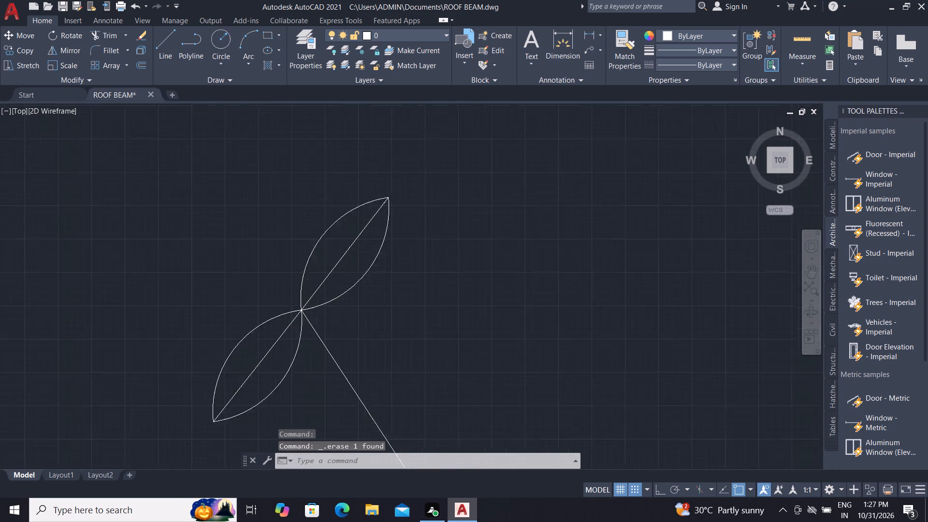
scroll(299, 319, "up", 3)
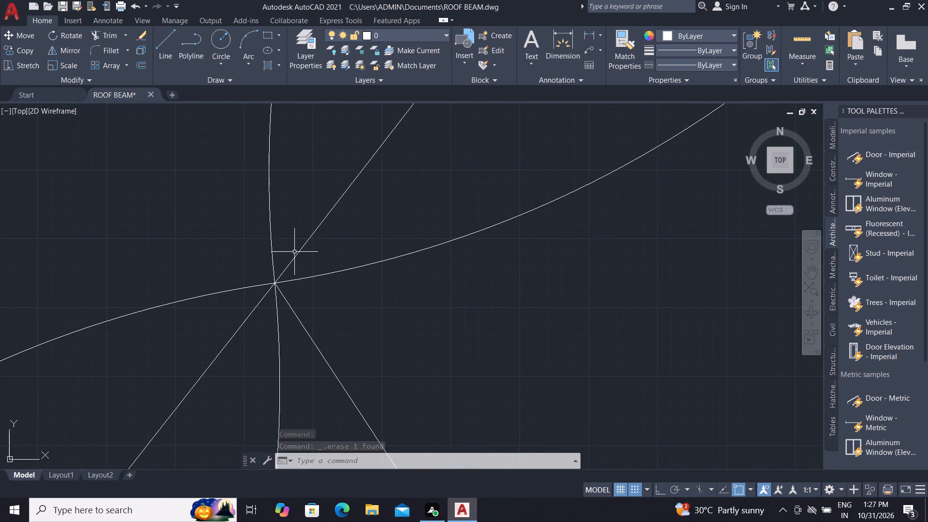
left_click(298, 253)
scroll(221, 323, "down", 4)
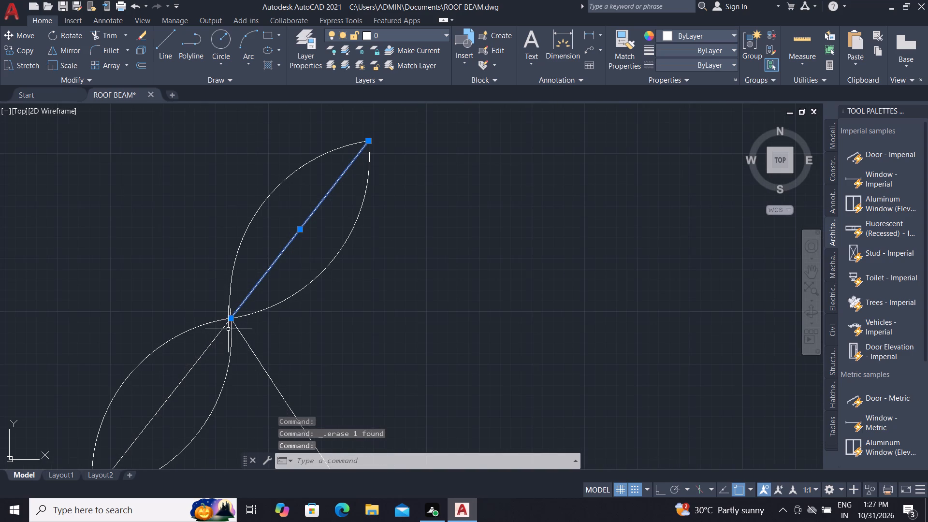
key("Delete")
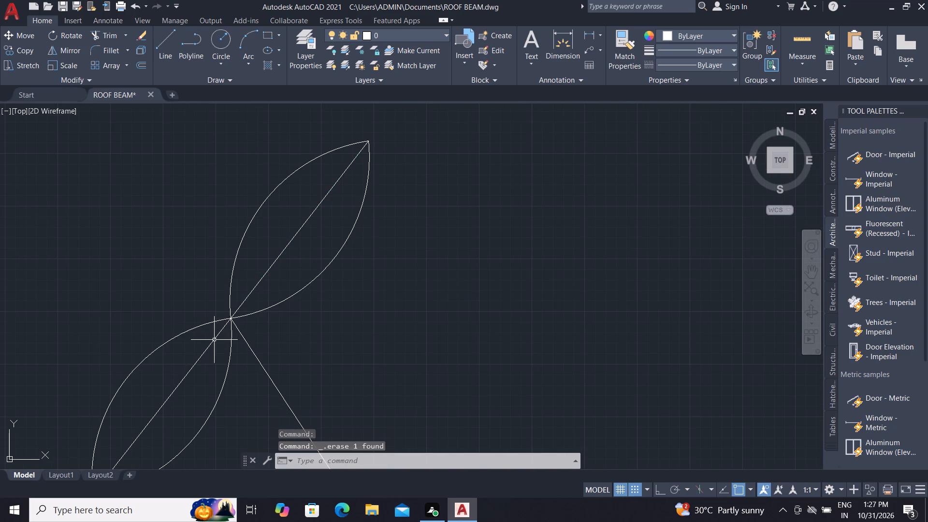
left_click(214, 341)
key("Delete")
left_click(241, 303)
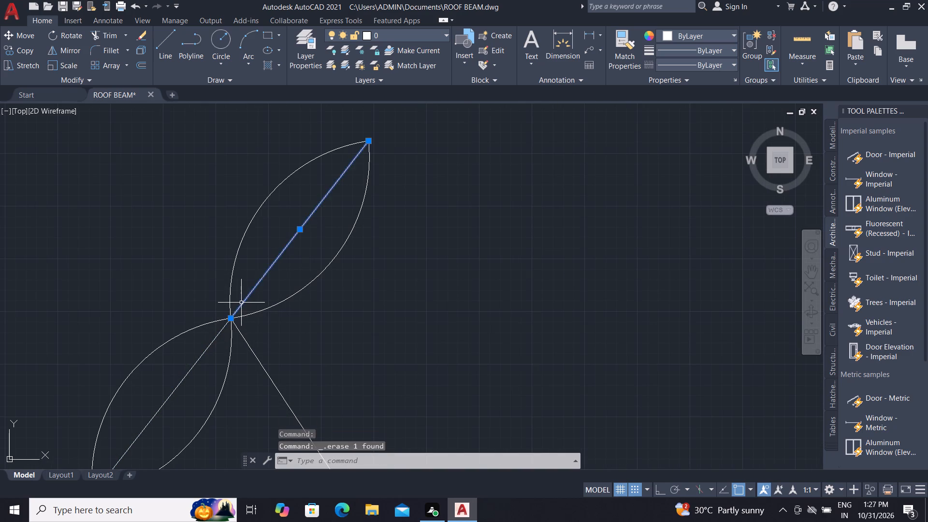
key("Delete")
left_click(224, 328)
key("Delete")
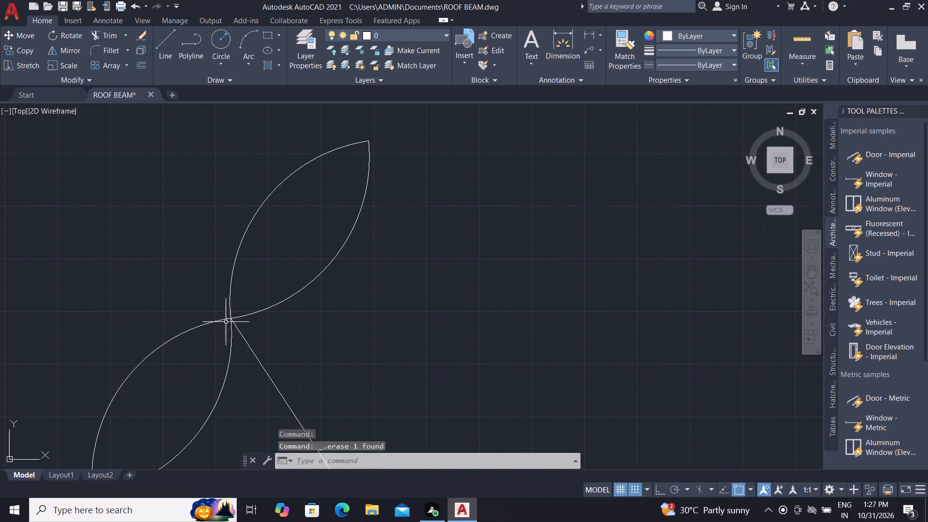
Delete the old two-bladed fan symbol between the two vertical light fittings in the room containing the three-circle column symbol.
scroll(237, 319, "down", 3)
scroll(310, 291, "down", 3)
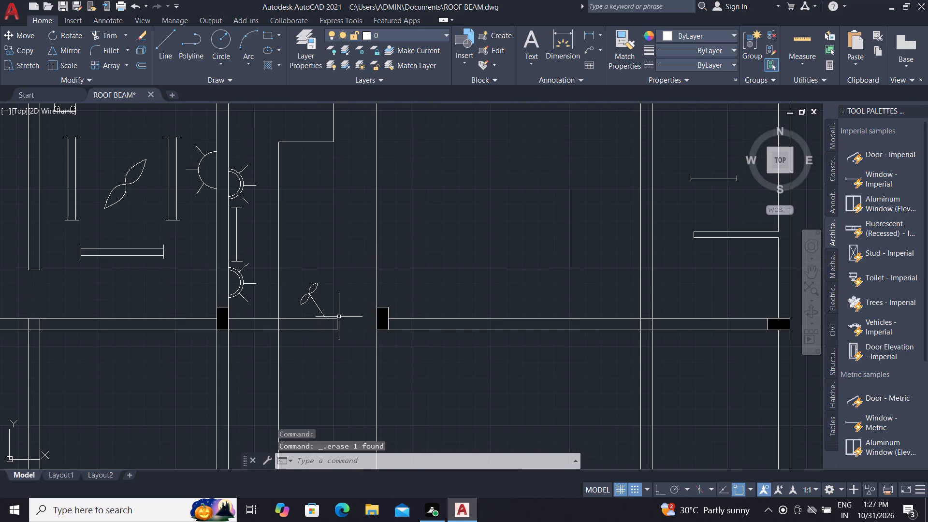
scroll(318, 306, "down", 1)
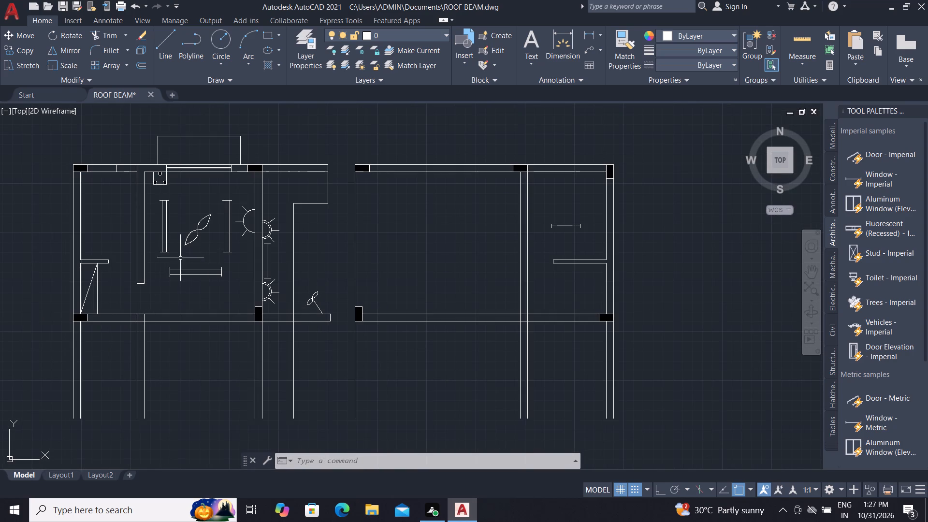
middle_click_drag(189, 230, 246, 271)
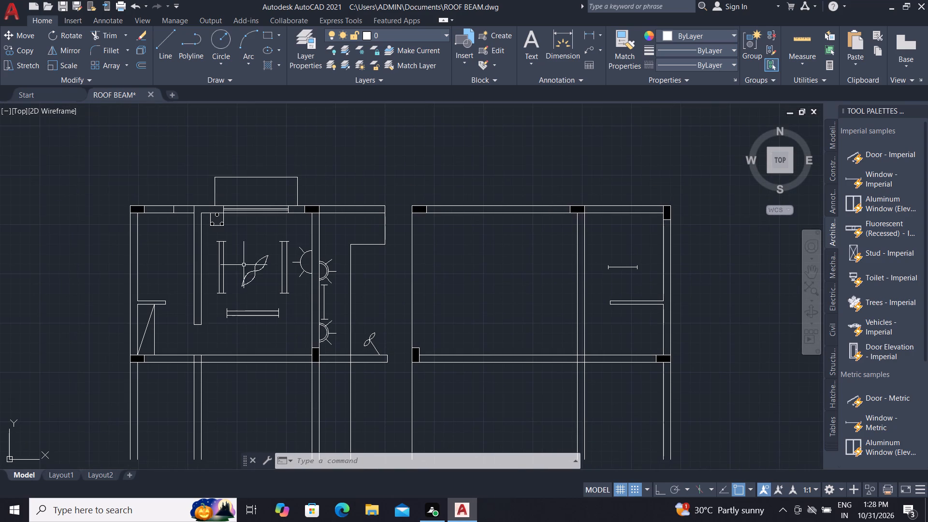
left_click(230, 256)
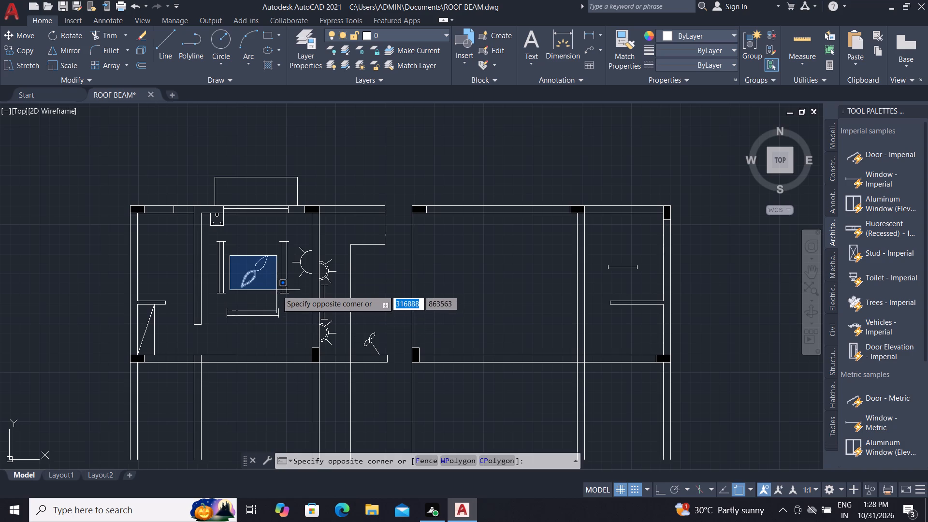
left_click(274, 285)
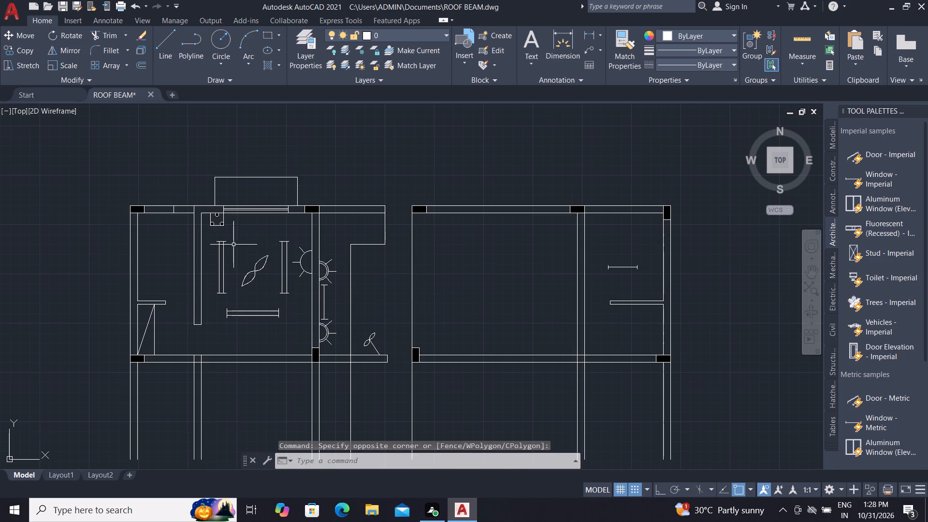
left_click(234, 239)
left_click(274, 299)
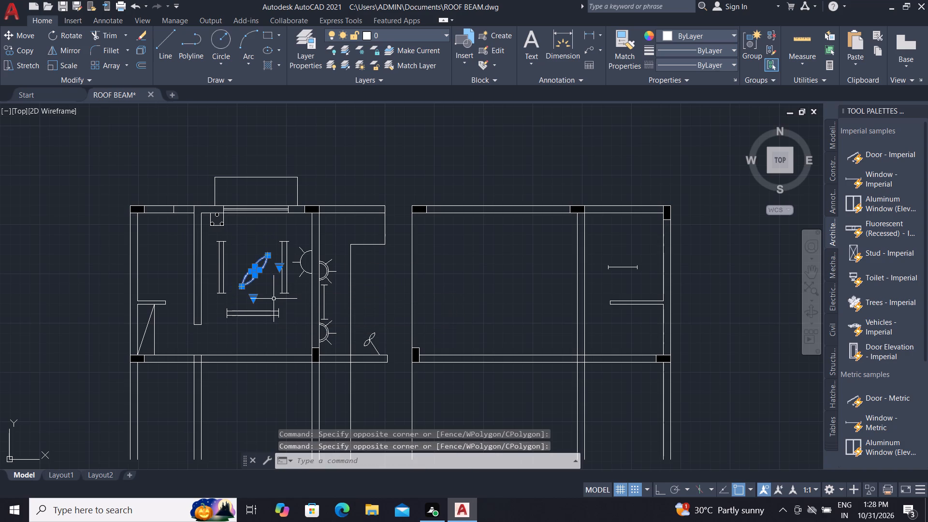
key("Delete")
Draw a slanted line about 1550 units long at about 46° between the two vertical light fittings.
key("l")
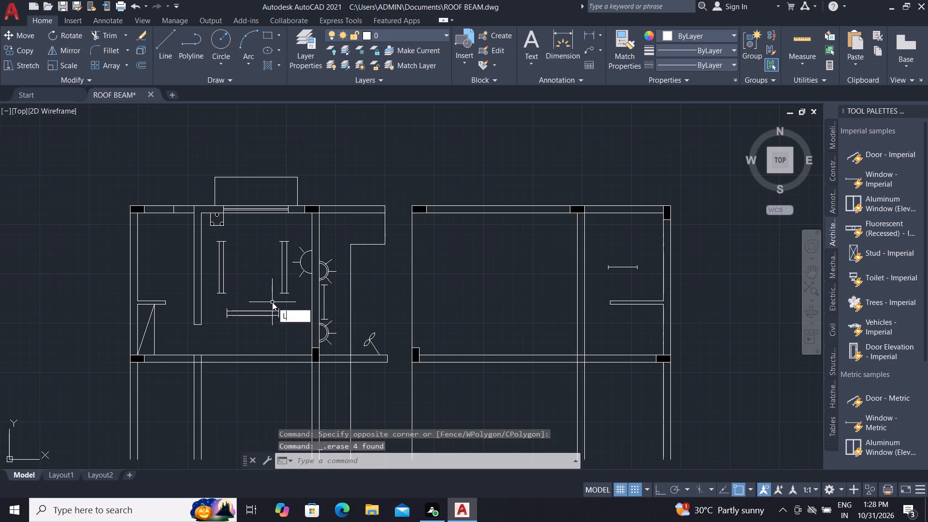
key("n")
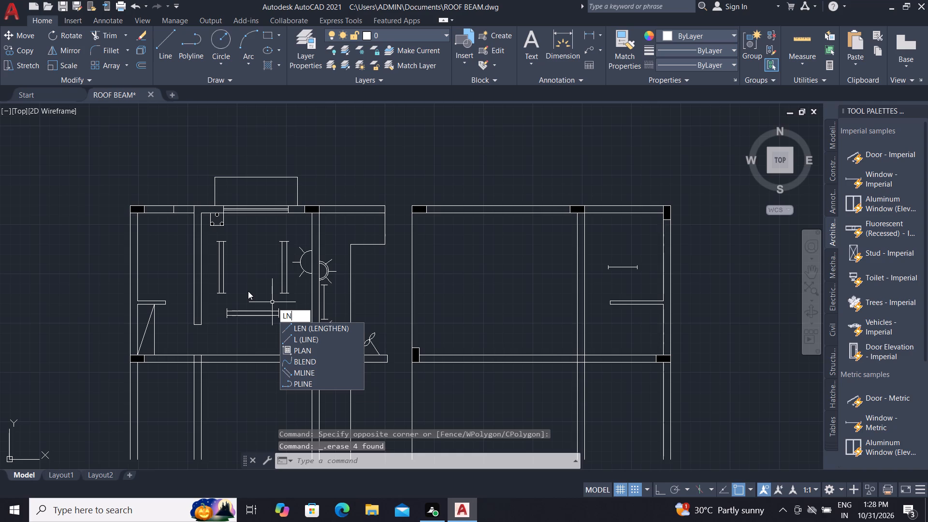
key("BackSpace")
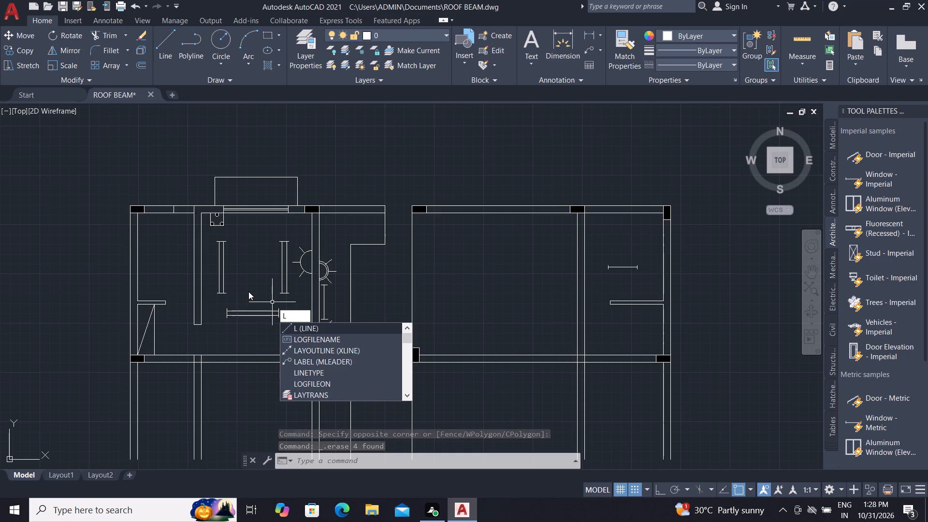
key("space")
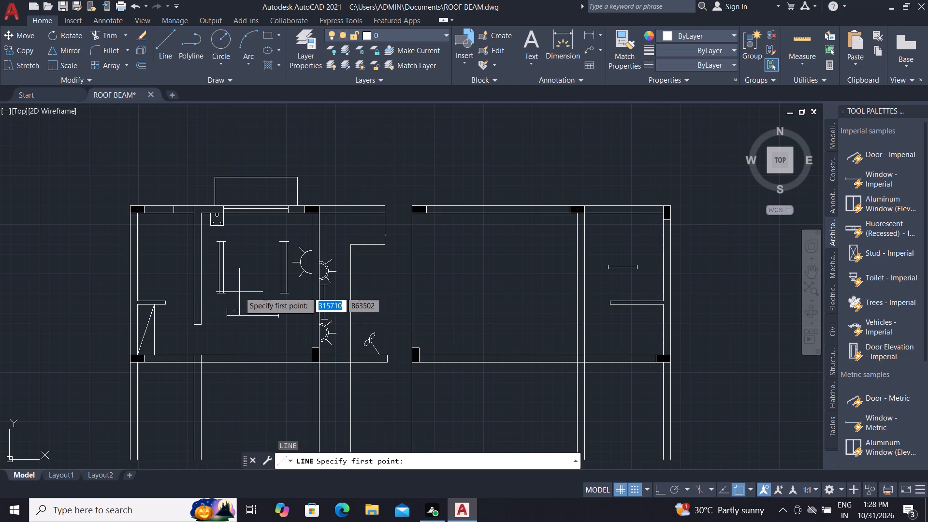
left_click(238, 291)
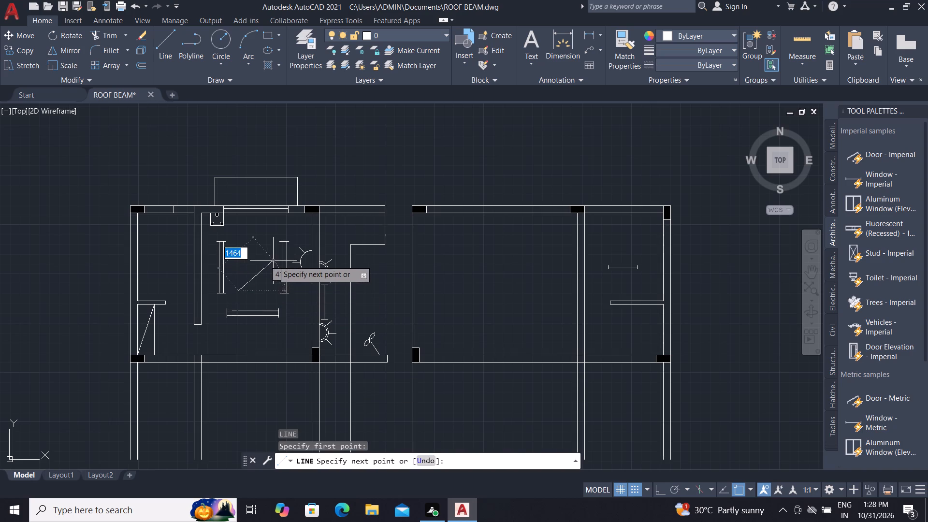
scroll(271, 258, "up", 2)
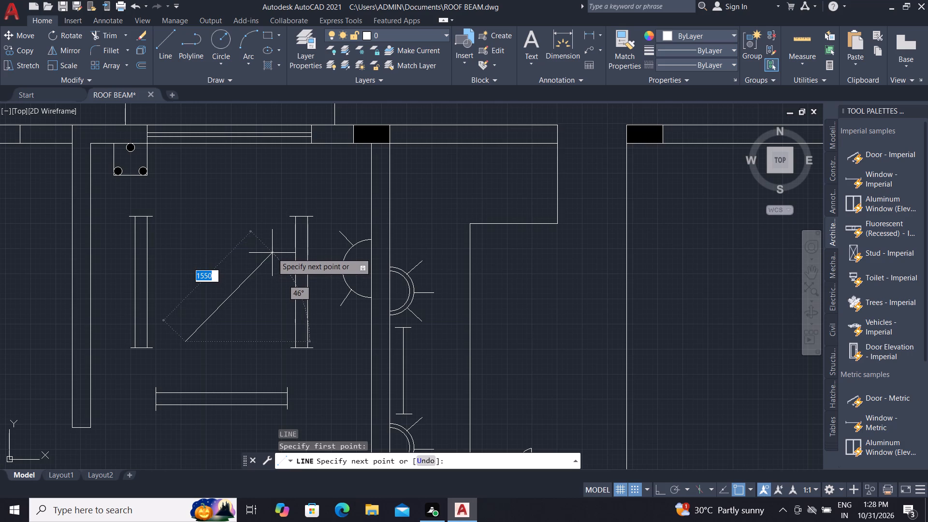
left_click(272, 253)
key("Escape")
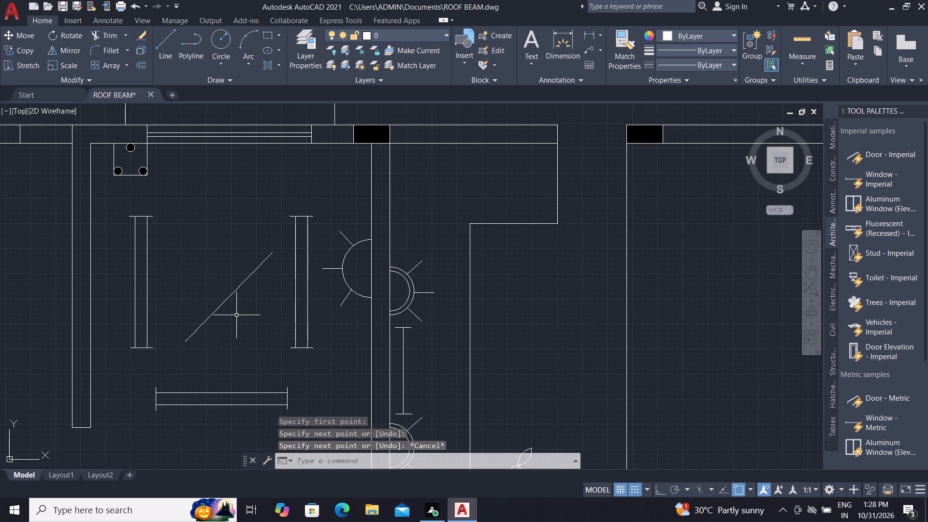
Draw a short line from the midpoint of the slanted line towards its upper-left side, roughly perpendicular to it.
key("l")
key("space")
left_click(228, 295)
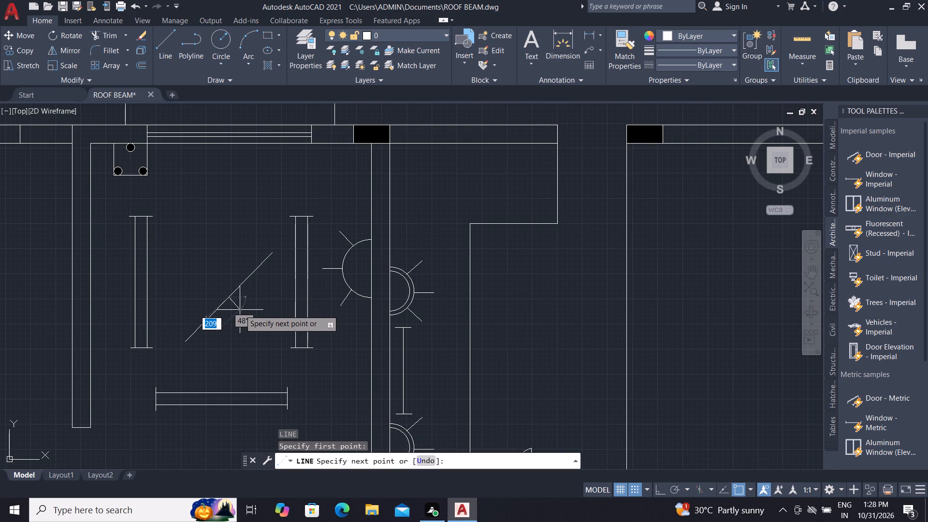
key("F8")
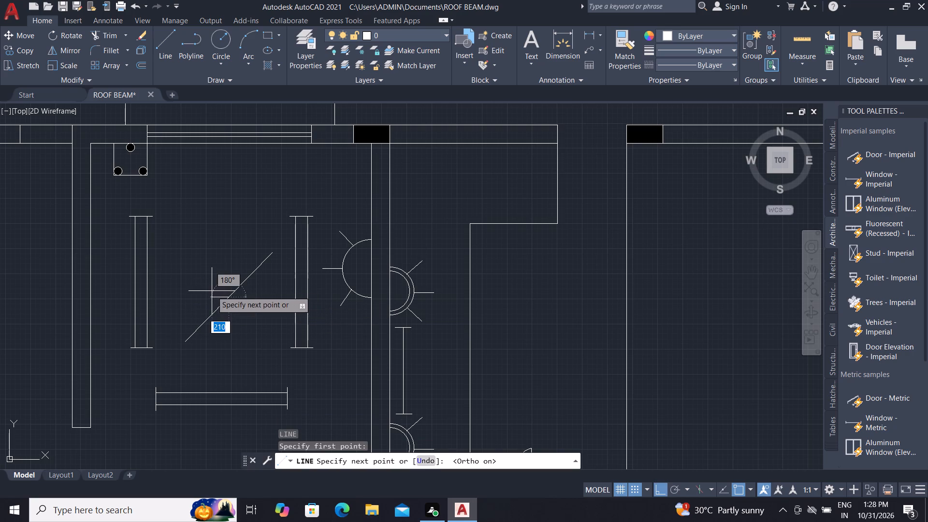
scroll(212, 291, "up", 2)
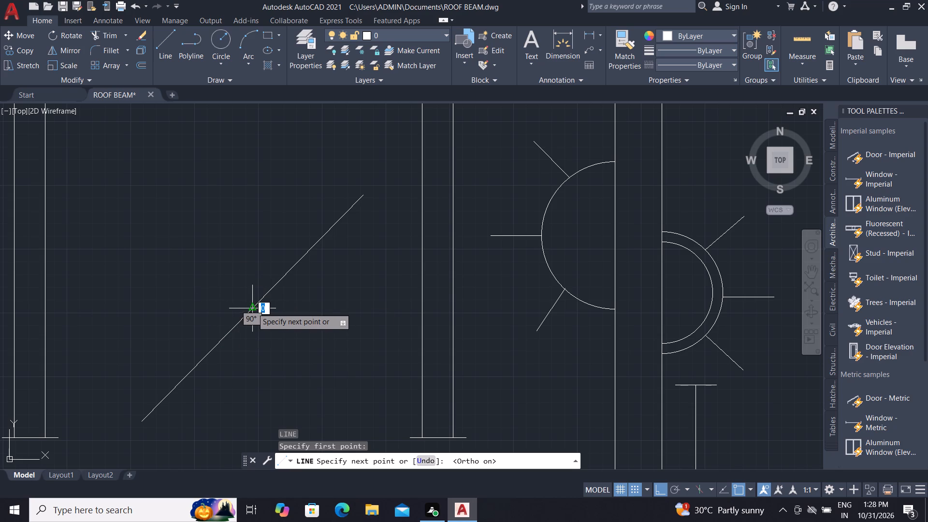
left_click(252, 307)
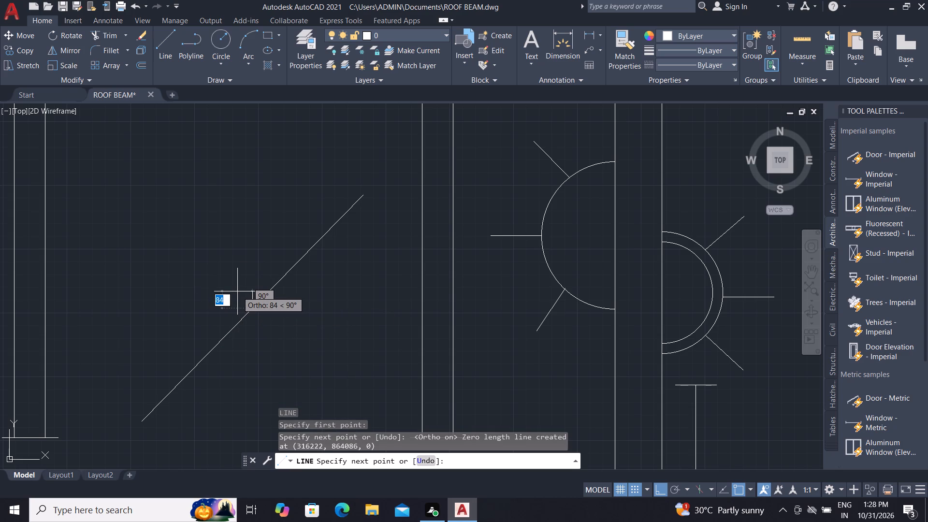
key("F8")
left_click(234, 287)
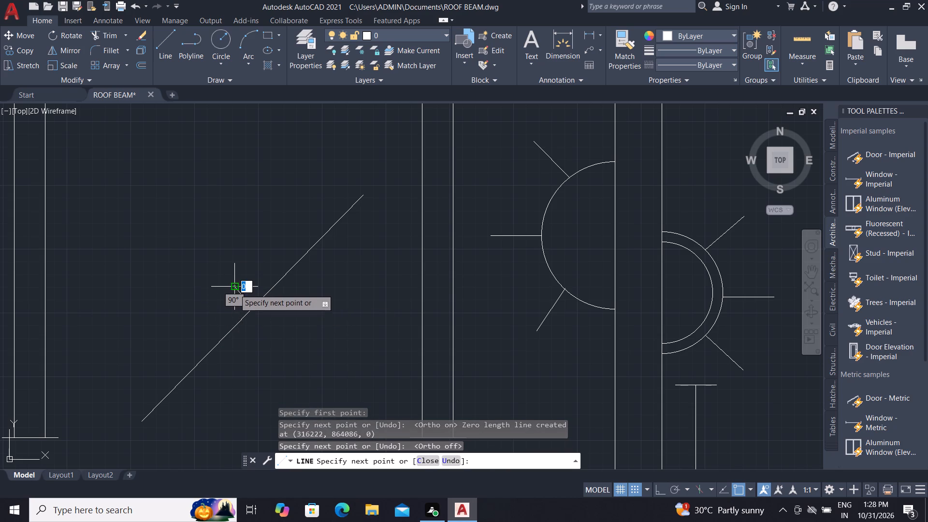
key("Escape")
Continue the short cross tick about 113 units from the slanted line's midpoint to its lower-right side at about 309°.
key("l")
key("space")
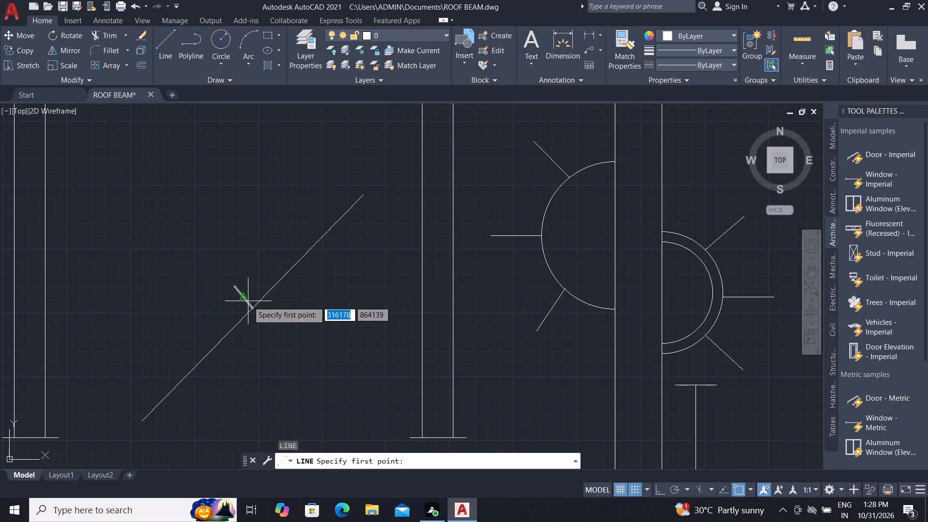
left_click(252, 306)
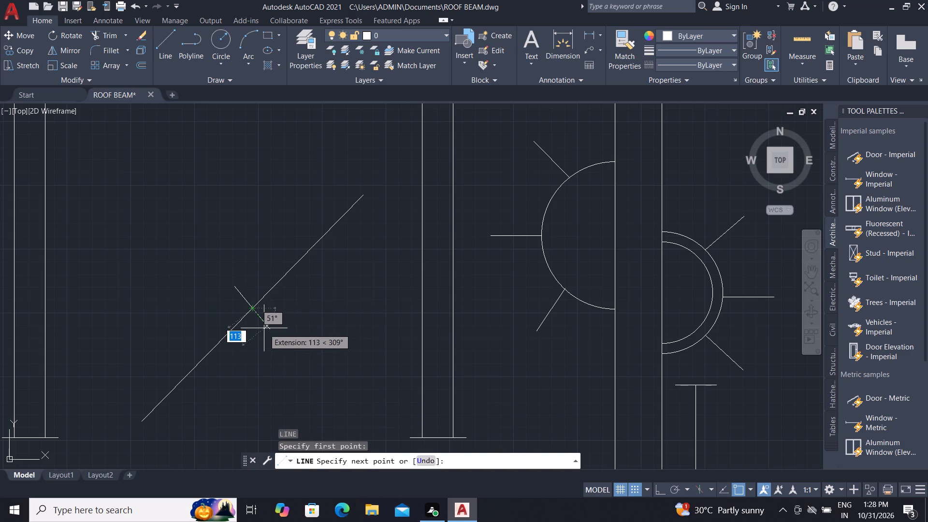
left_click(264, 328)
key("Escape")
Draw a three-point arc from the slanted line's lower end through its midpoint to a free point below the line's upper half.
scroll(315, 327, "down", 1)
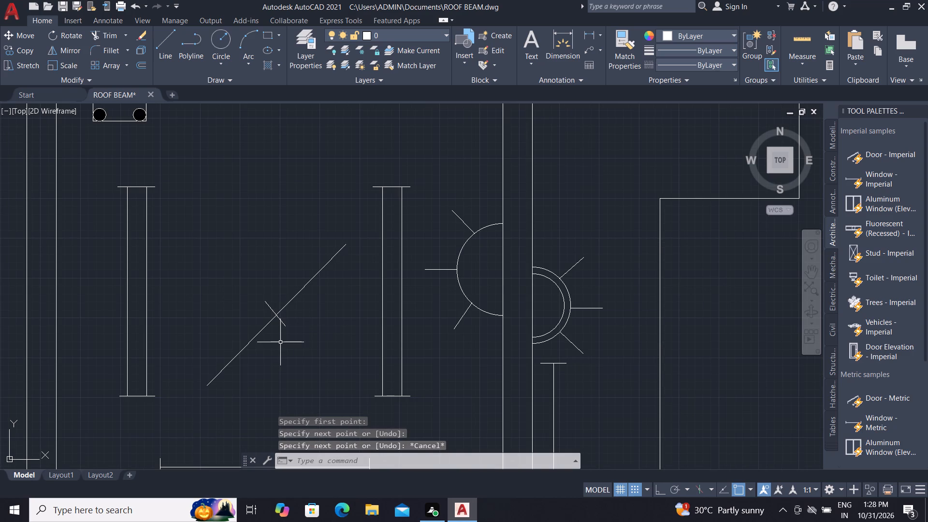
type("AR")
key("c")
key("space")
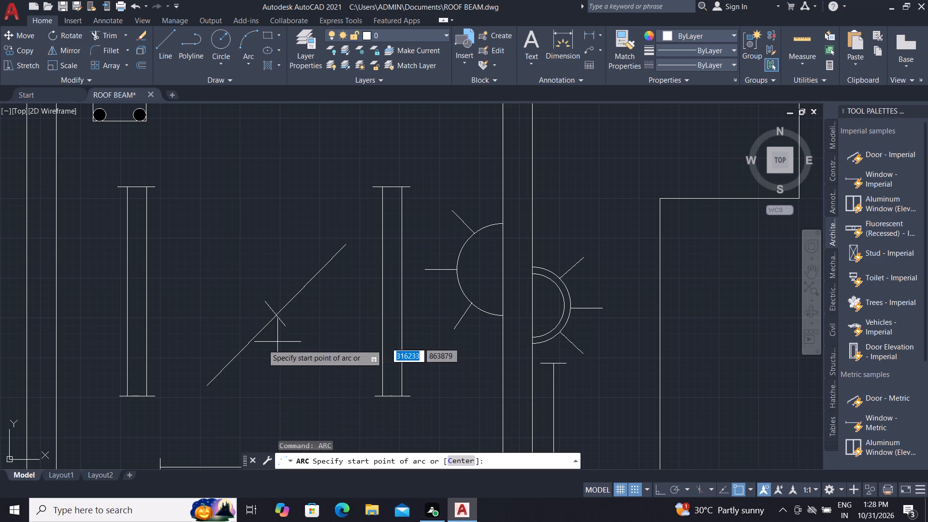
left_click(206, 384)
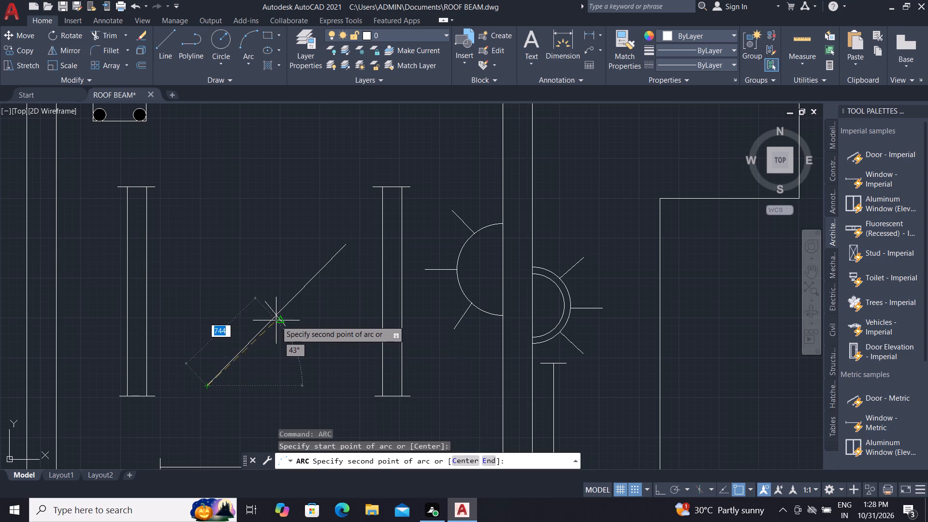
left_click(276, 316)
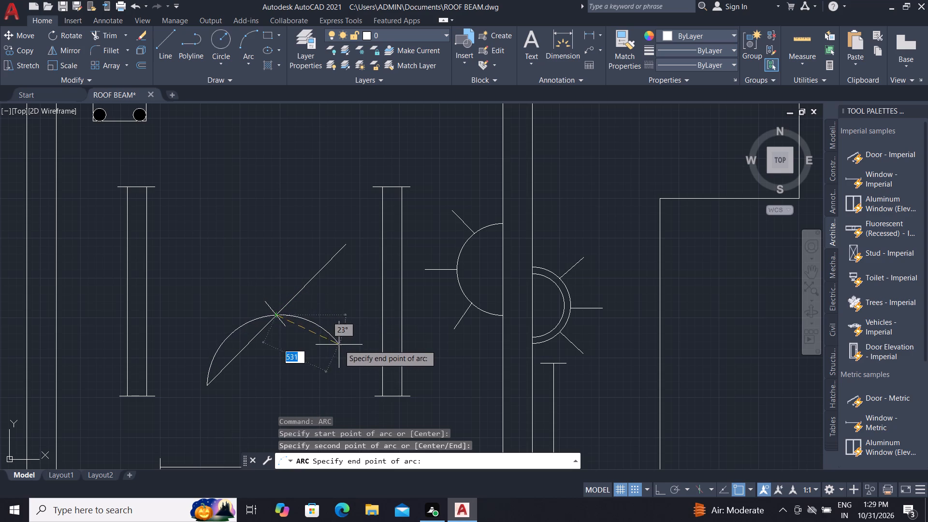
left_click(337, 357)
Trim the excess part of the arc that runs past the slanted line's midpoint.
key("t")
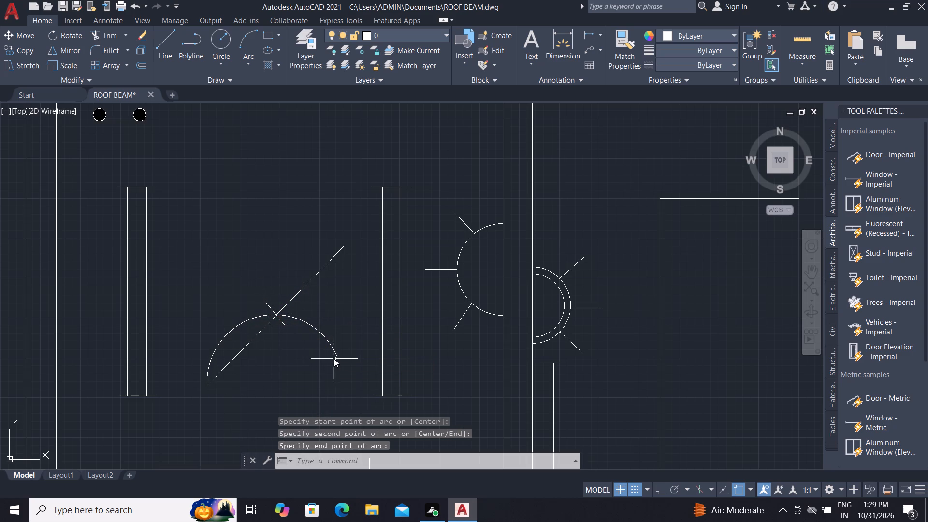
key("r")
key("space")
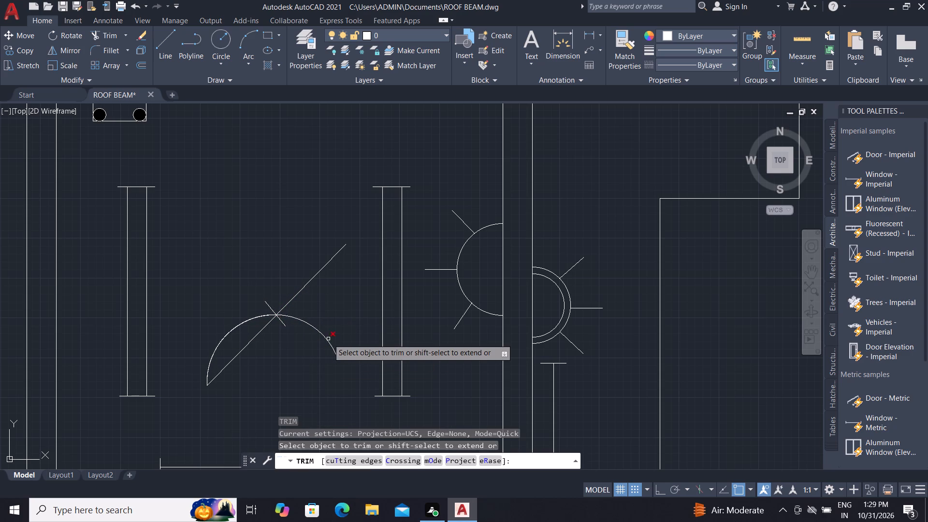